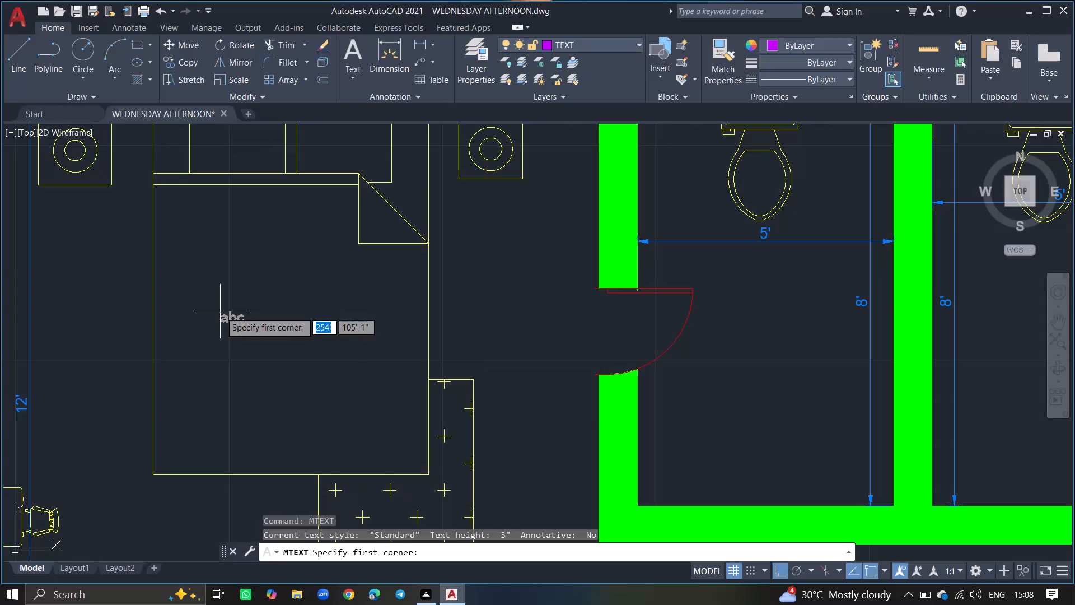
Label the upper-left bedroom over its bed with the two-line text "M. BEDROOM -1" and "12' 0" X 12' 0"".
{"action": "scroll", "coordinate": [177, 287], "scroll_direction": "down", "scroll_amount": 1, "text": "ctrl"}
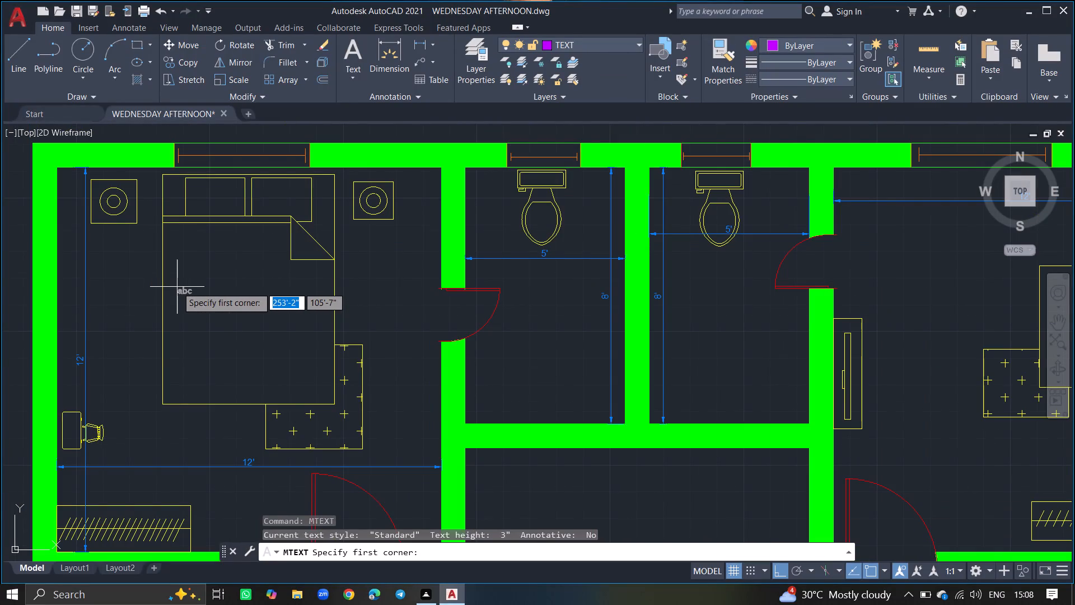
{"action": "left_click", "coordinate": [177, 287]}
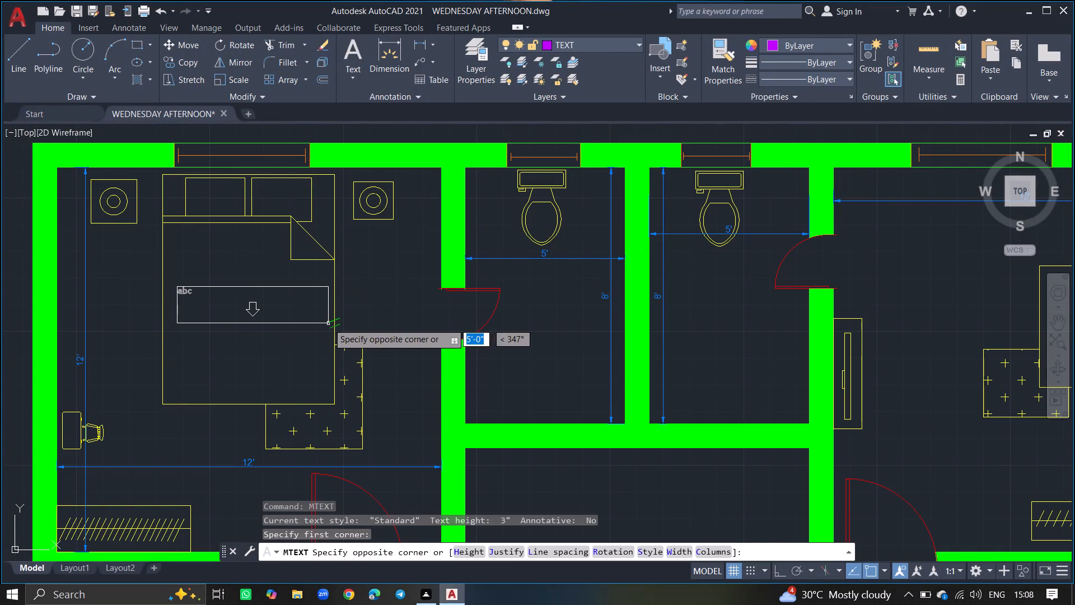
{"action": "left_click", "coordinate": [328, 323]}
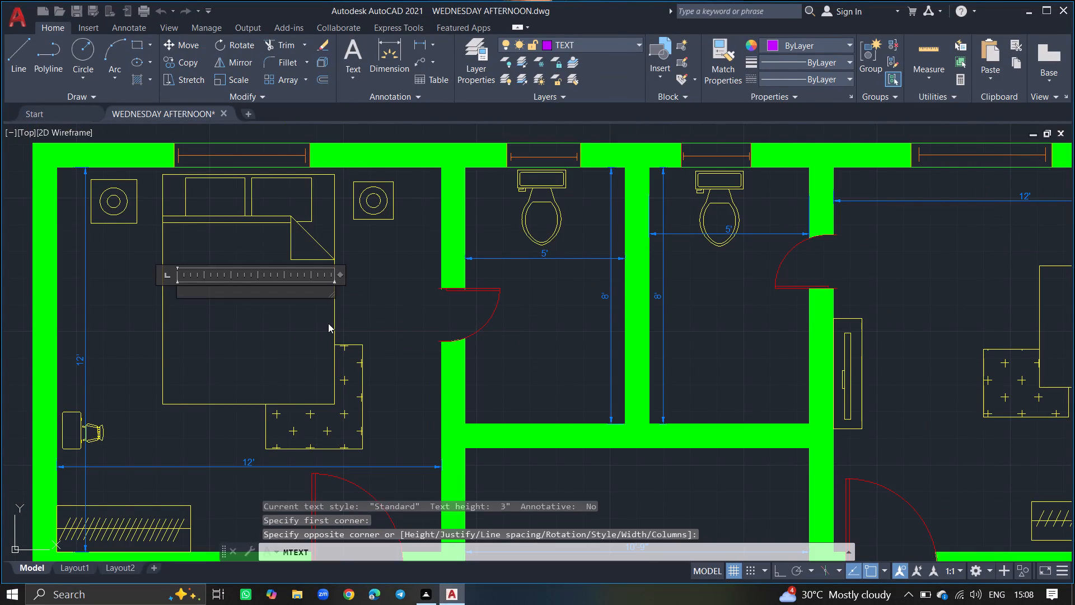
{"action": "type", "text": "M. BEDROOM"}
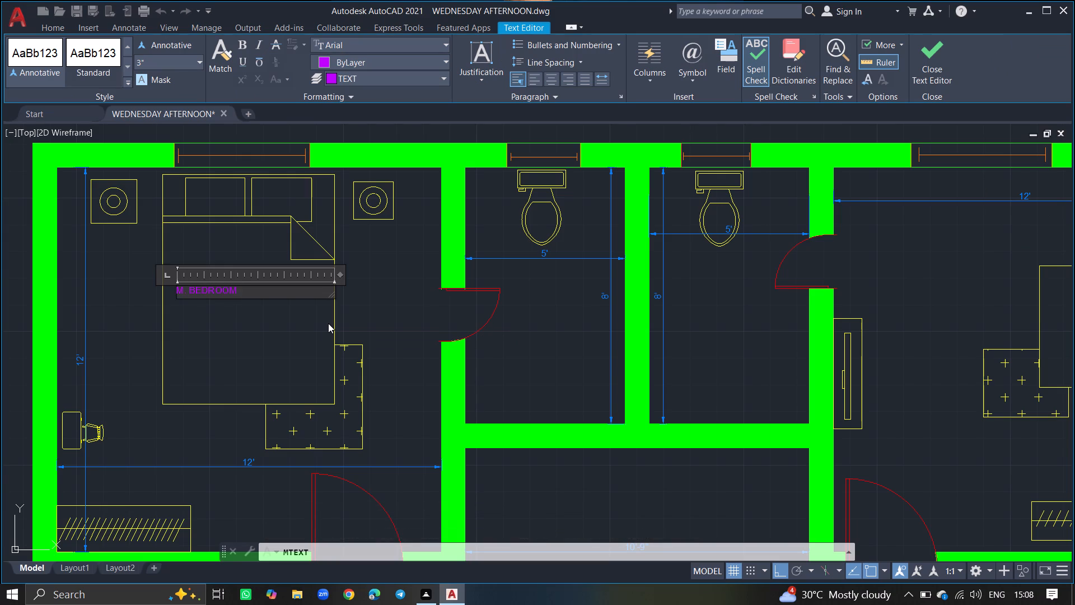
{"action": "key", "text": "space"}
{"action": "type", "text": "-1"}
{"action": "key", "text": "space"}
{"action": "key", "text": "Return"}
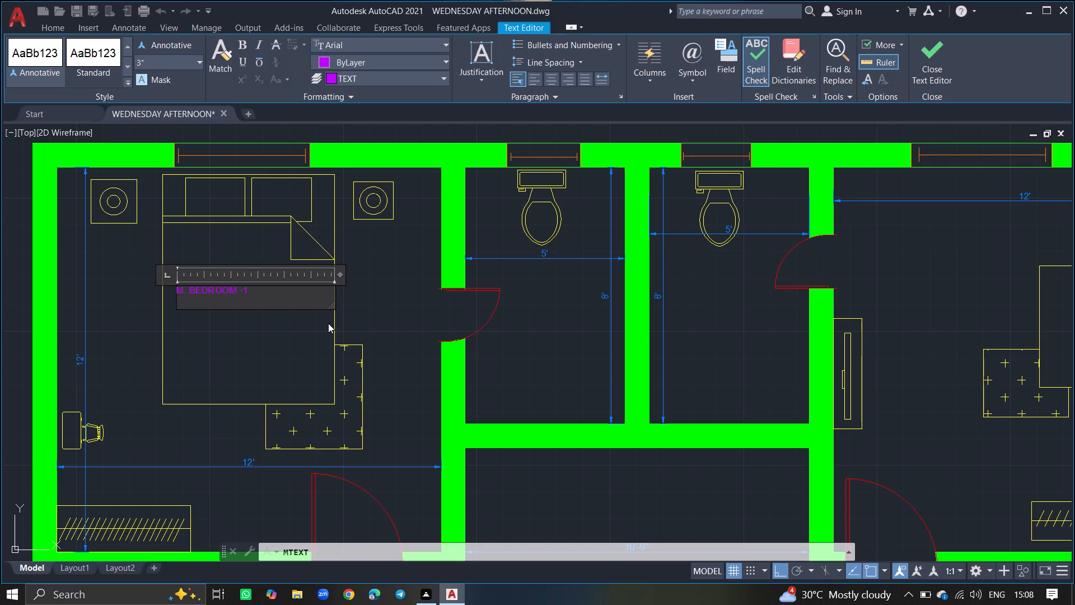
{"action": "type", "text": "12"}
{"action": "type", "text": "' 0\""}
{"action": "key", "text": "space"}
{"action": "type", "text": "X"}
{"action": "key", "text": "space"}
{"action": "type", "text": "12"}
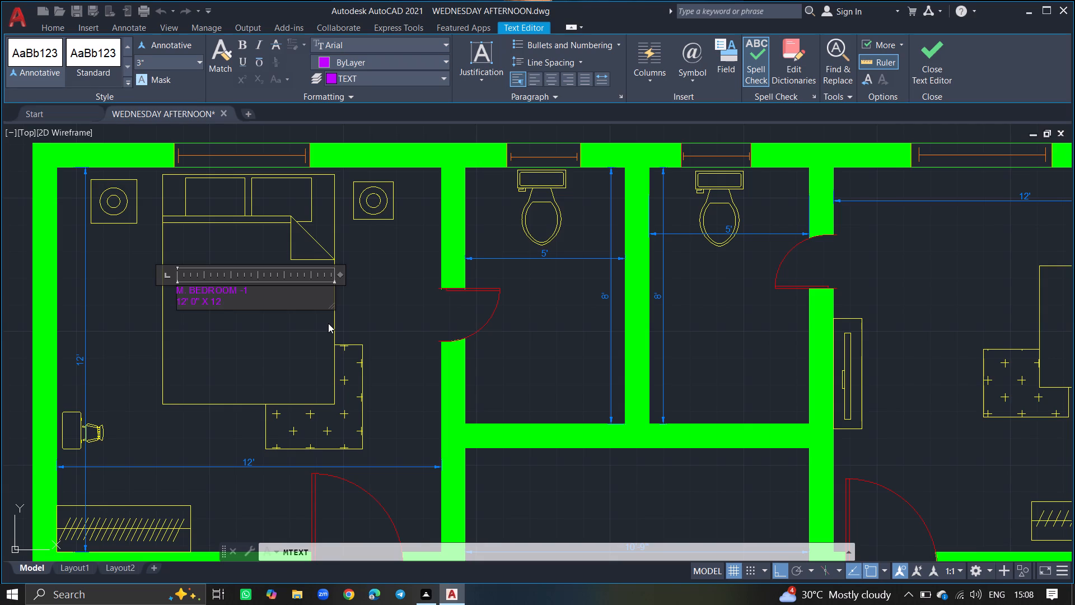
{"action": "key", "text": "apostrophe"}
{"action": "key", "text": "space"}
{"action": "type", "text": "0\""}
{"action": "left_click", "coordinate": [335, 355]}
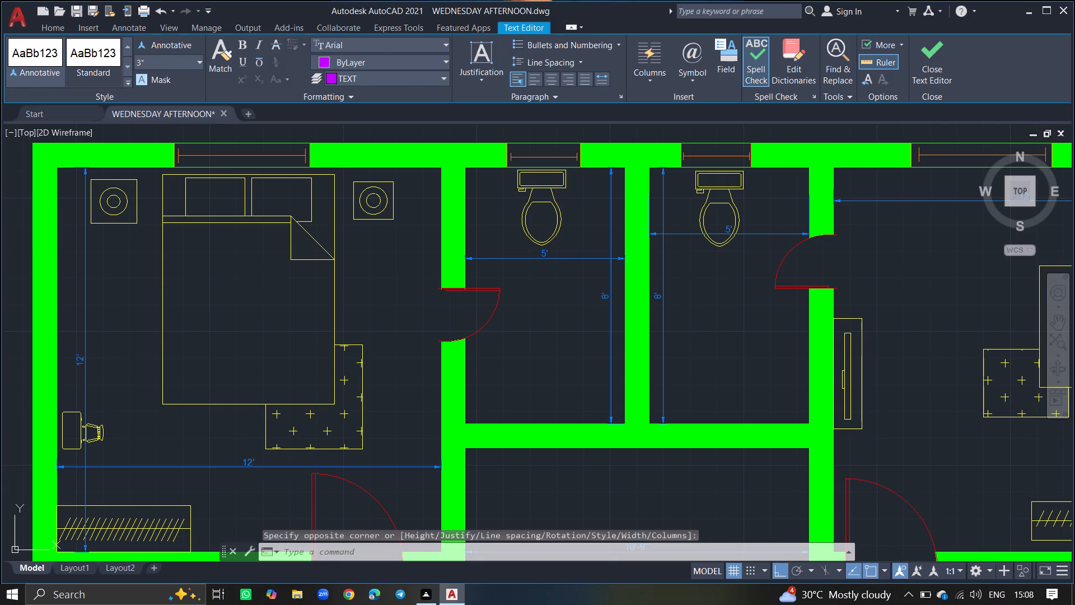
Add multiline text "TOILET" with "5' 0" X 8' 0"" beneath it in the toilet adjoining the upper-left bedroom.
{"action": "scroll", "coordinate": [364, 347], "scroll_direction": "down", "scroll_amount": 1, "text": "ctrl"}
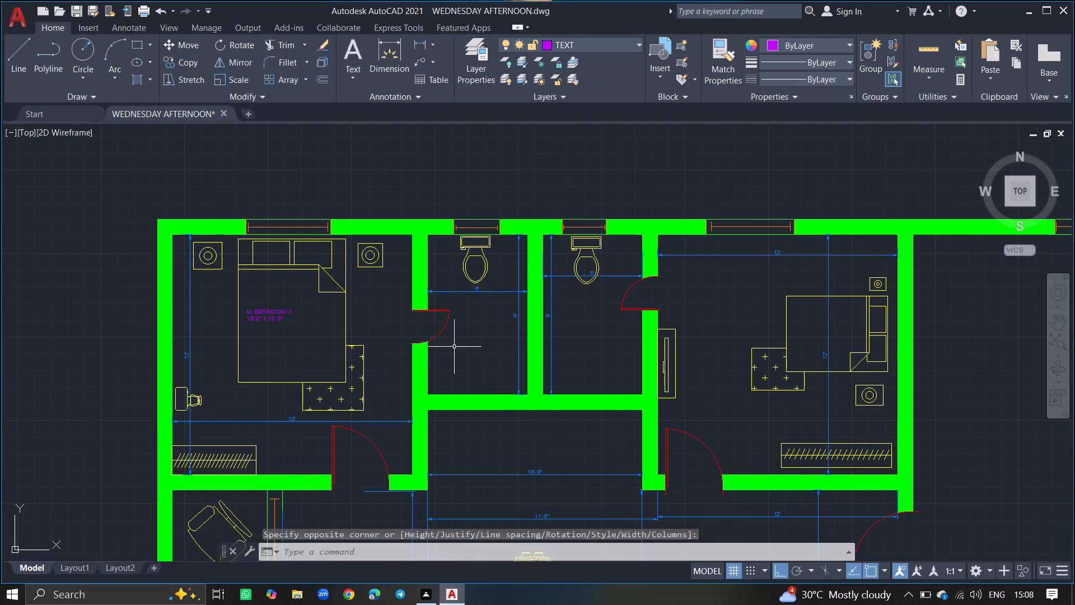
{"action": "scroll", "coordinate": [461, 352], "scroll_direction": "up", "scroll_amount": 3, "text": "ctrl"}
{"action": "type", "text": "MTEXT"}
{"action": "key", "text": "Return"}
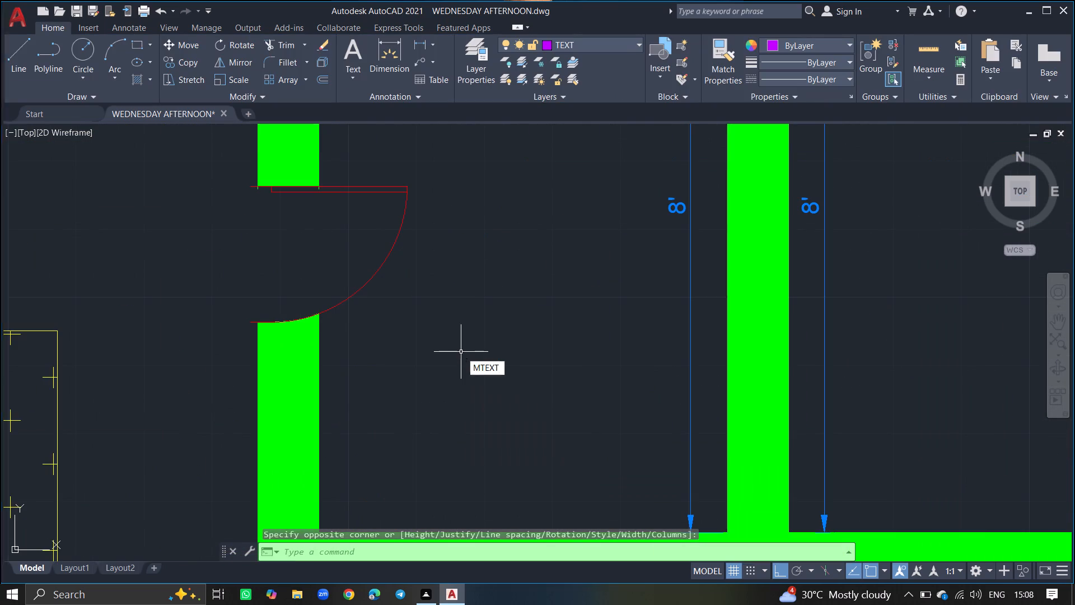
{"action": "left_click", "coordinate": [418, 353]}
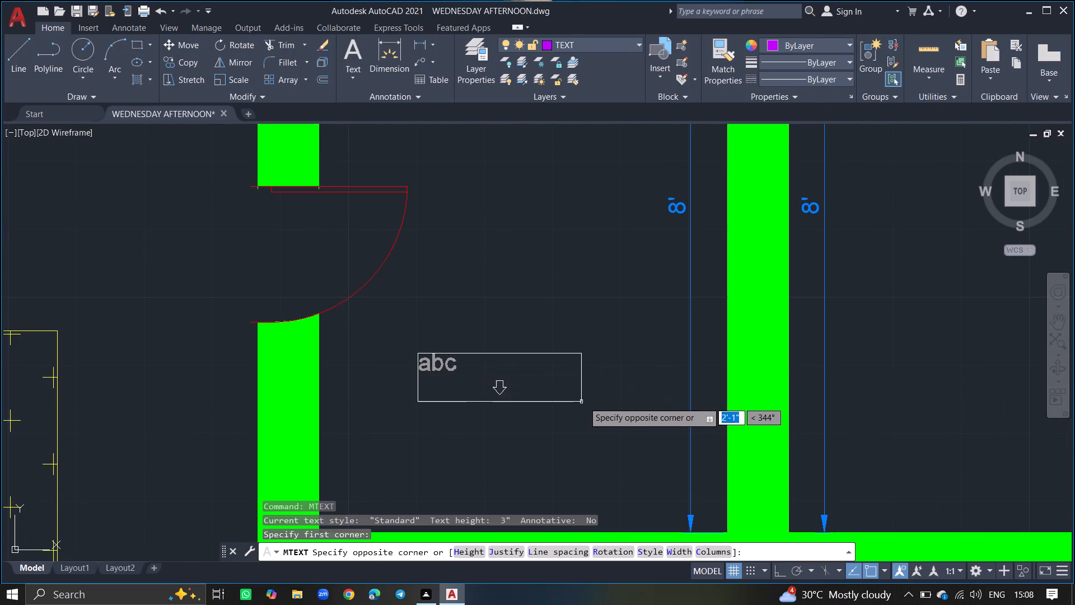
{"action": "left_click", "coordinate": [644, 395]}
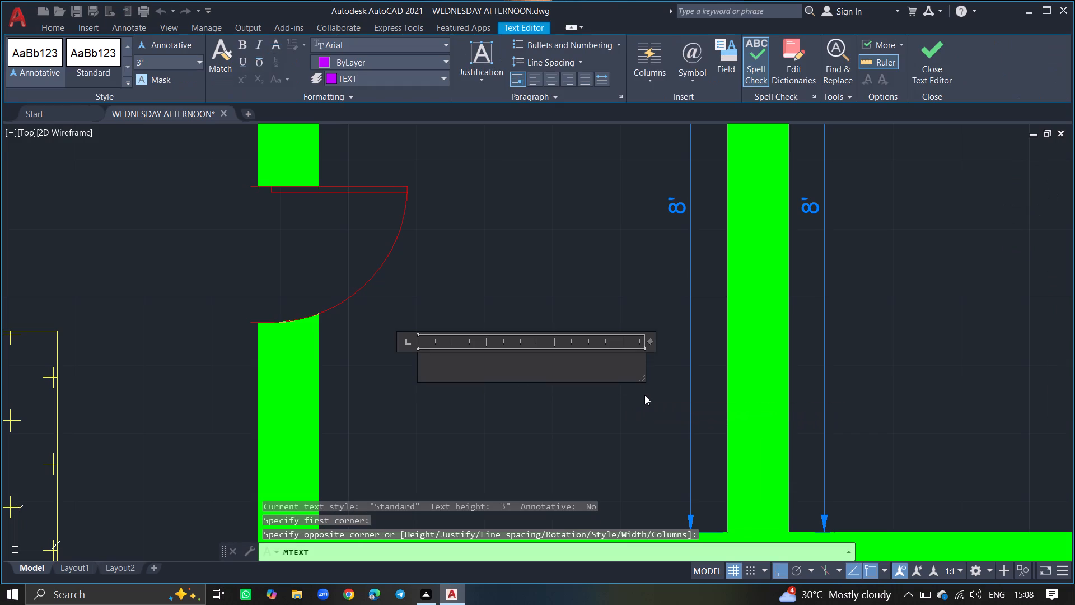
{"action": "type", "text": "TOIL"}
{"action": "type", "text": "ET"}
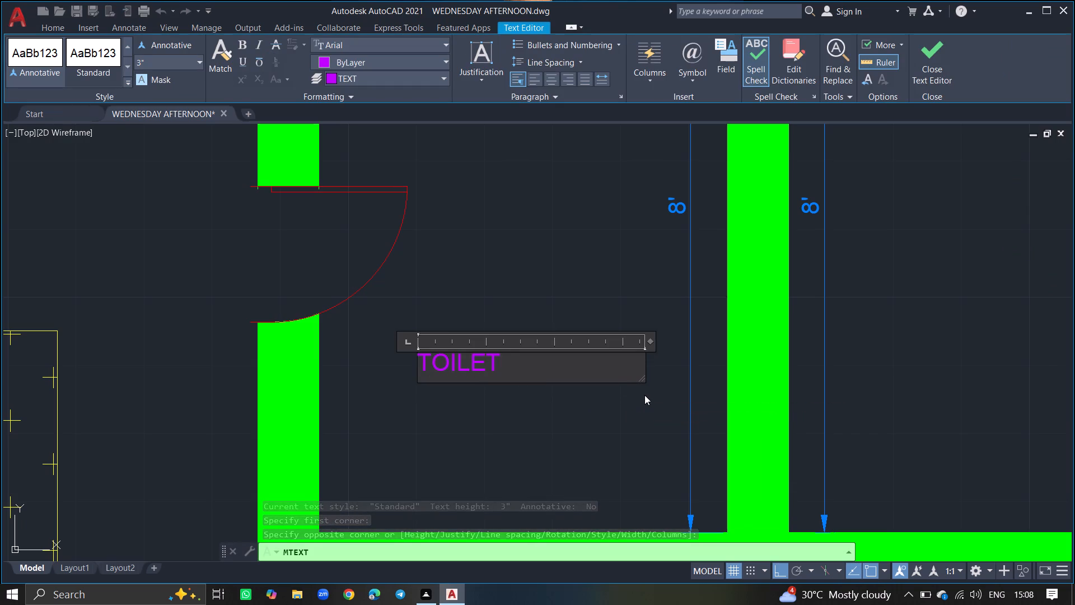
{"action": "key", "text": "space"}
{"action": "key", "text": "Return"}
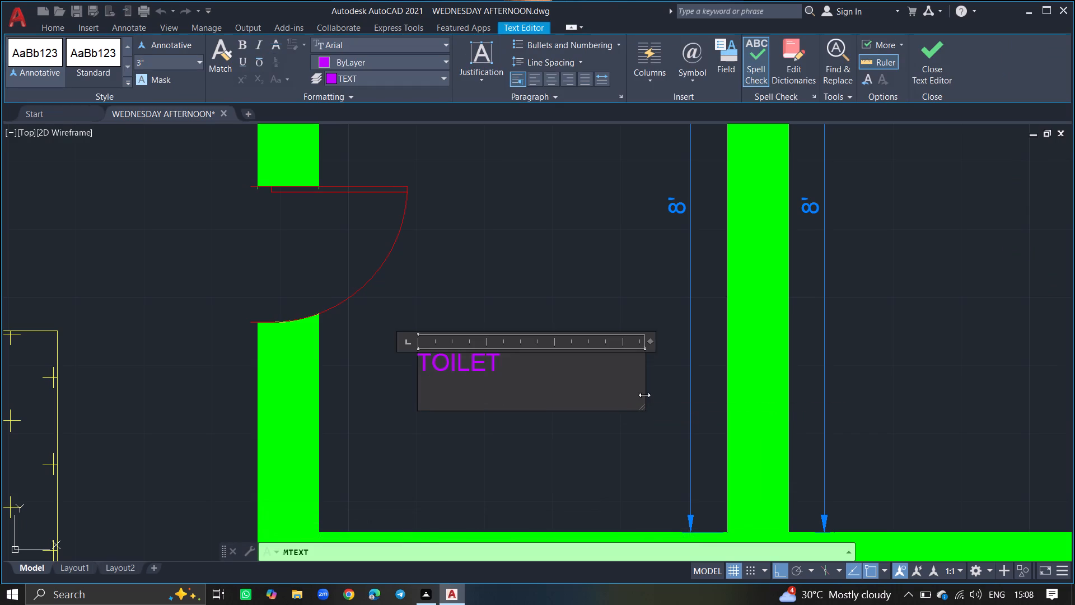
{"action": "type", "text": "5'"}
{"action": "key", "text": "space"}
{"action": "type", "text": "0\" X"}
{"action": "key", "text": "space"}
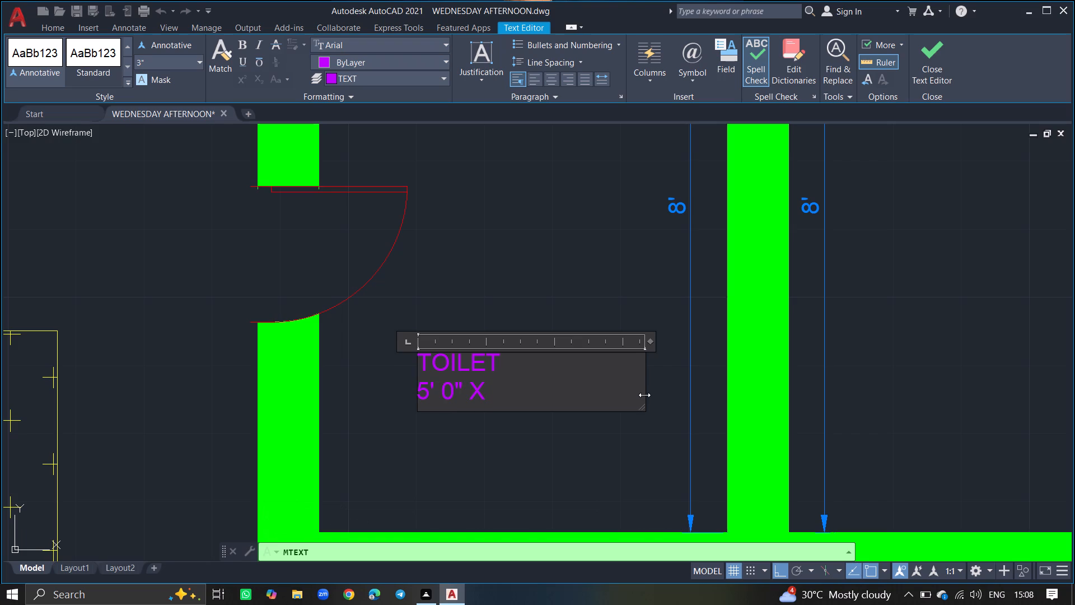
{"action": "type", "text": "8'"}
{"action": "key", "text": "space"}
{"action": "type", "text": "0\""}
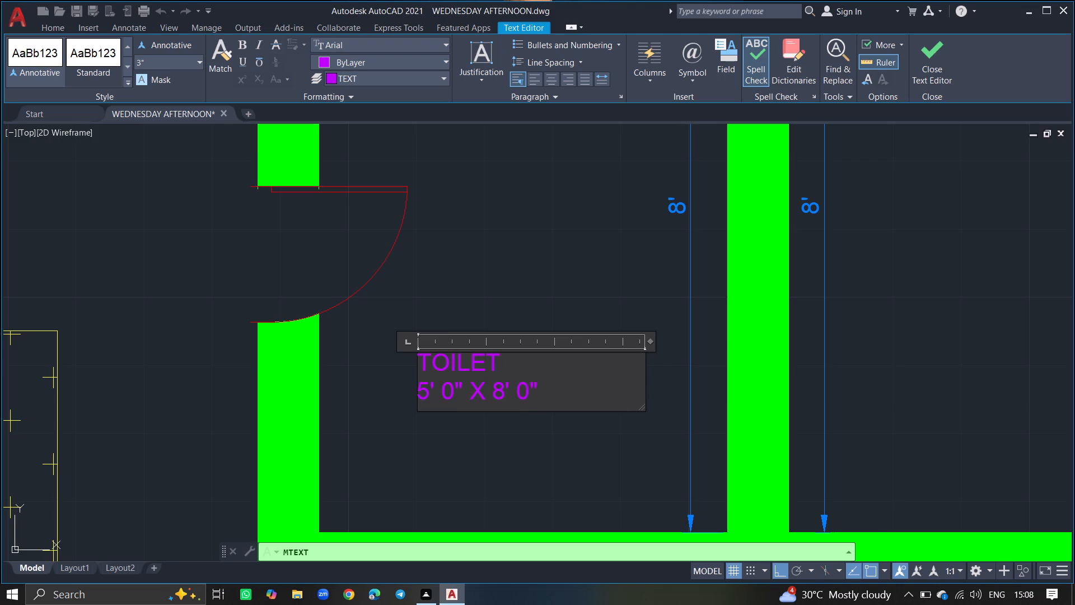
{"action": "left_click", "coordinate": [618, 436]}
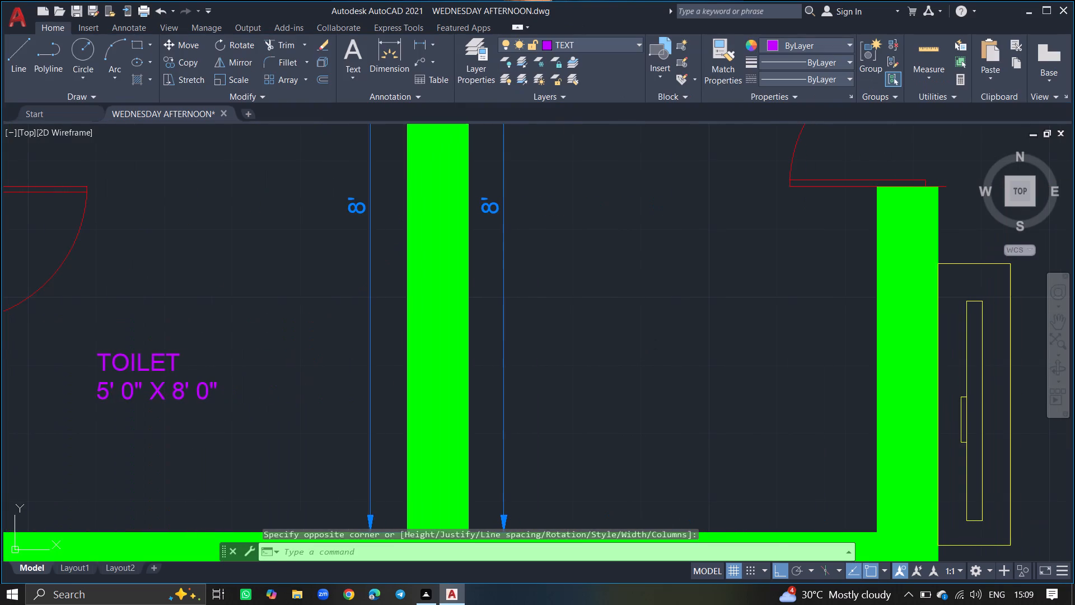
Add multiline text "TOILET" with "5' 0" X 8' 0"" beneath it in the toilet adjoining the upper-right bedroom.
{"action": "scroll", "coordinate": [618, 436], "scroll_direction": "down", "scroll_amount": 1, "text": "ctrl"}
{"action": "type", "text": "MTEXT"}
{"action": "key", "text": "Return"}
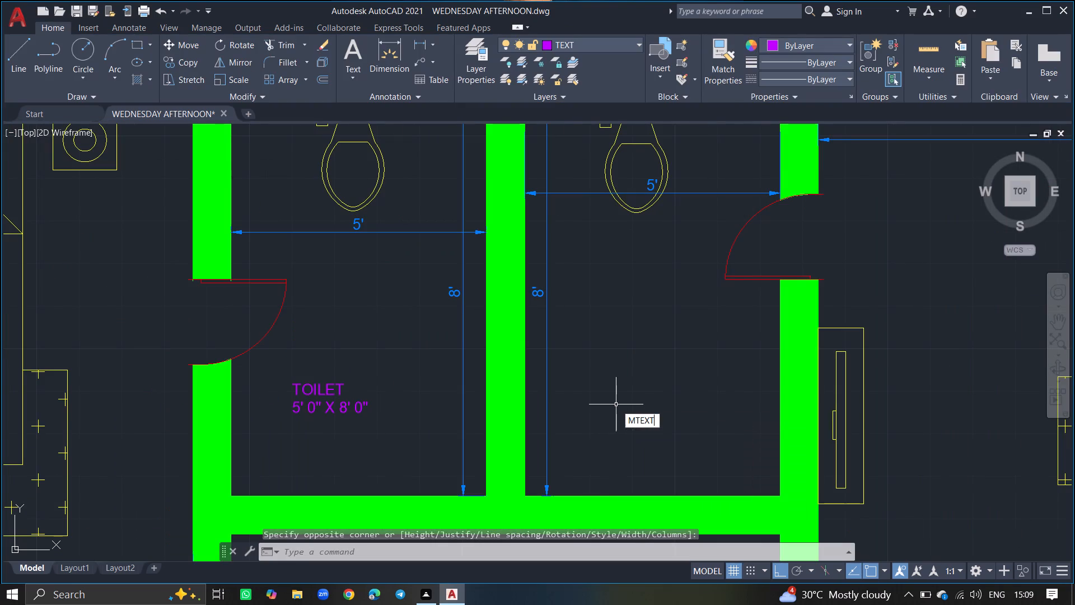
{"action": "left_click", "coordinate": [593, 381]}
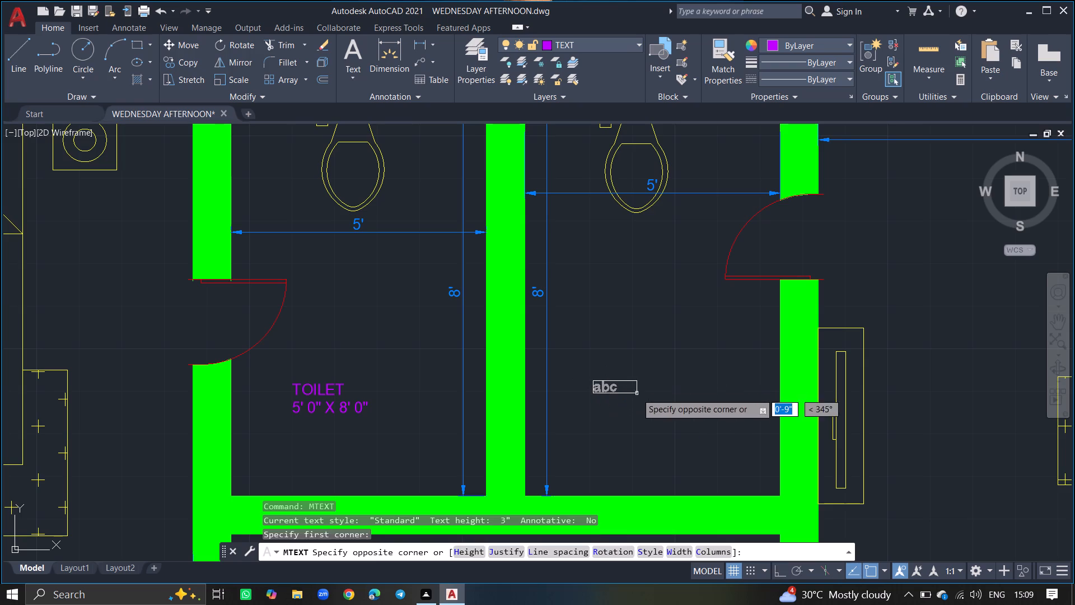
{"action": "left_click", "coordinate": [750, 418]}
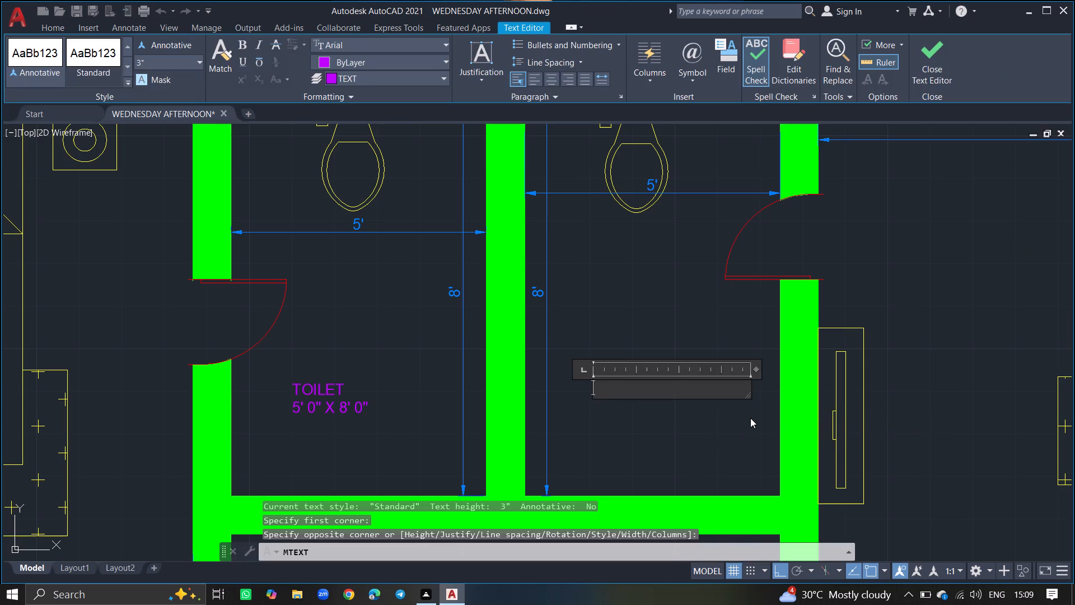
{"action": "type", "text": "TOIL"}
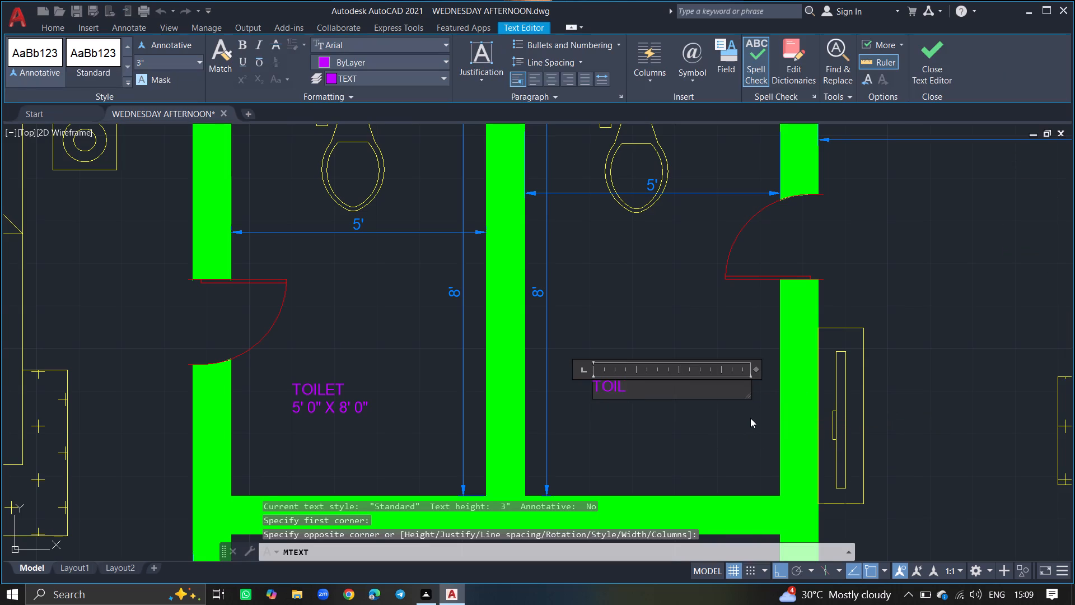
{"action": "type", "text": "ET"}
{"action": "key", "text": "space"}
{"action": "key", "text": "Return"}
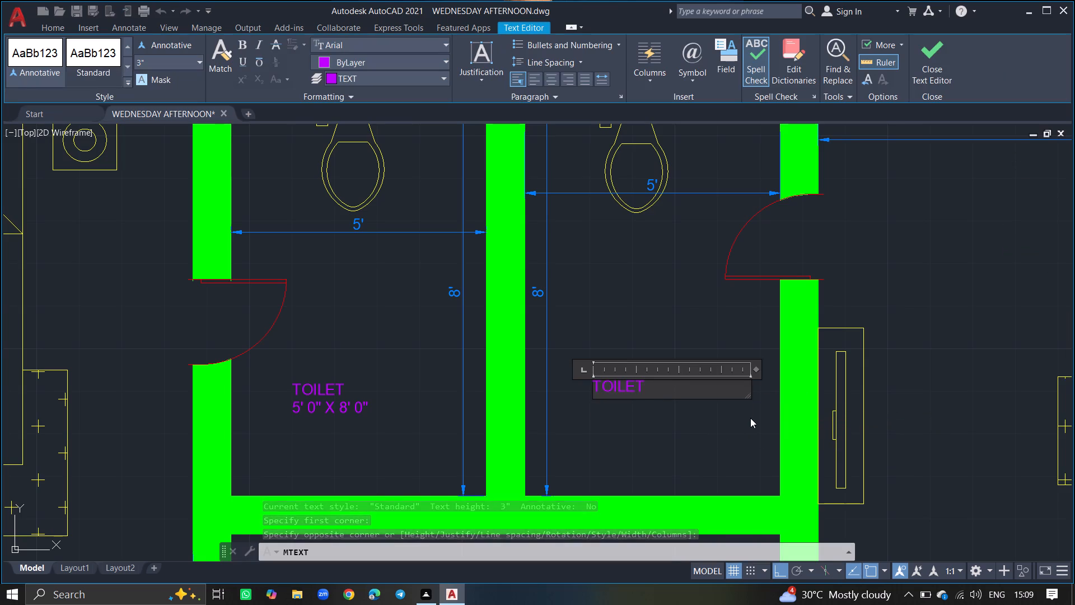
{"action": "type", "text": "5'"}
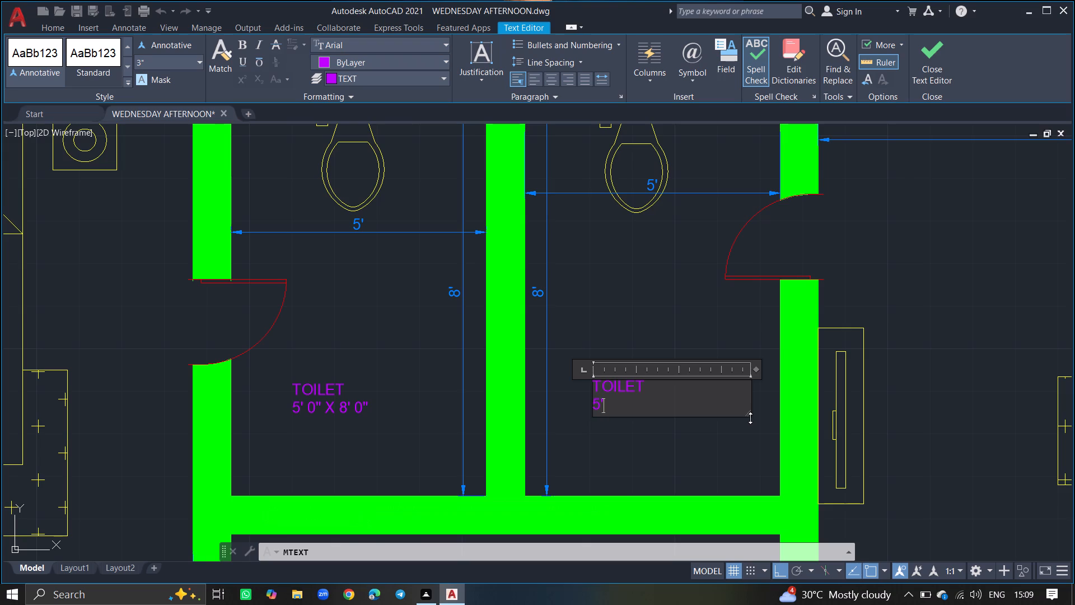
{"action": "key", "text": "space"}
{"action": "type", "text": "0\""}
{"action": "key", "text": "space"}
{"action": "type", "text": "X"}
{"action": "key", "text": "space"}
{"action": "type", "text": "8'"}
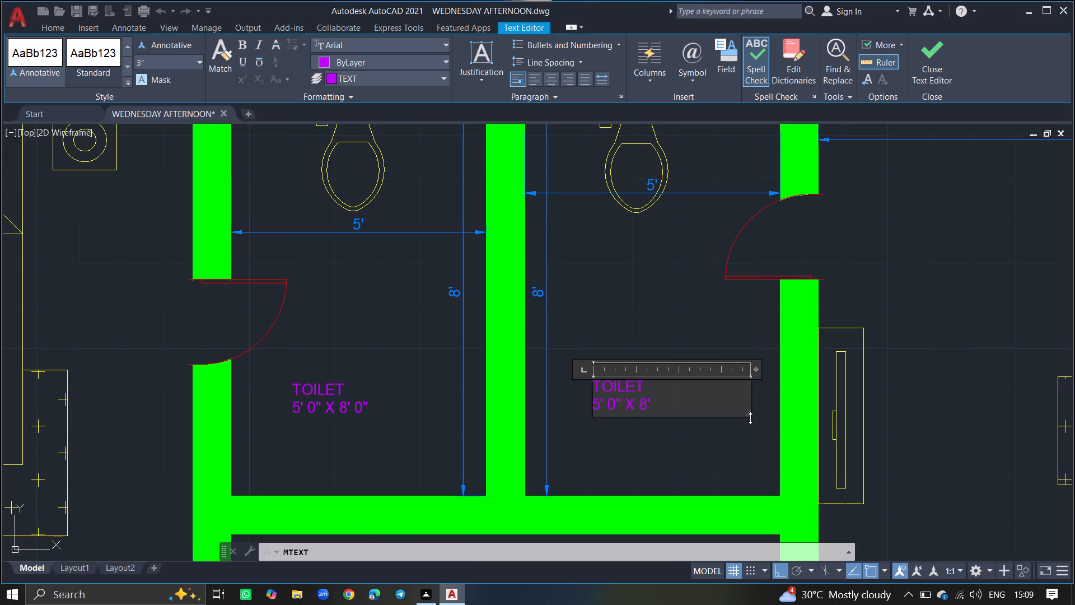
{"action": "key", "text": "space"}
{"action": "type", "text": "0\""}
{"action": "left_click", "coordinate": [718, 444]}
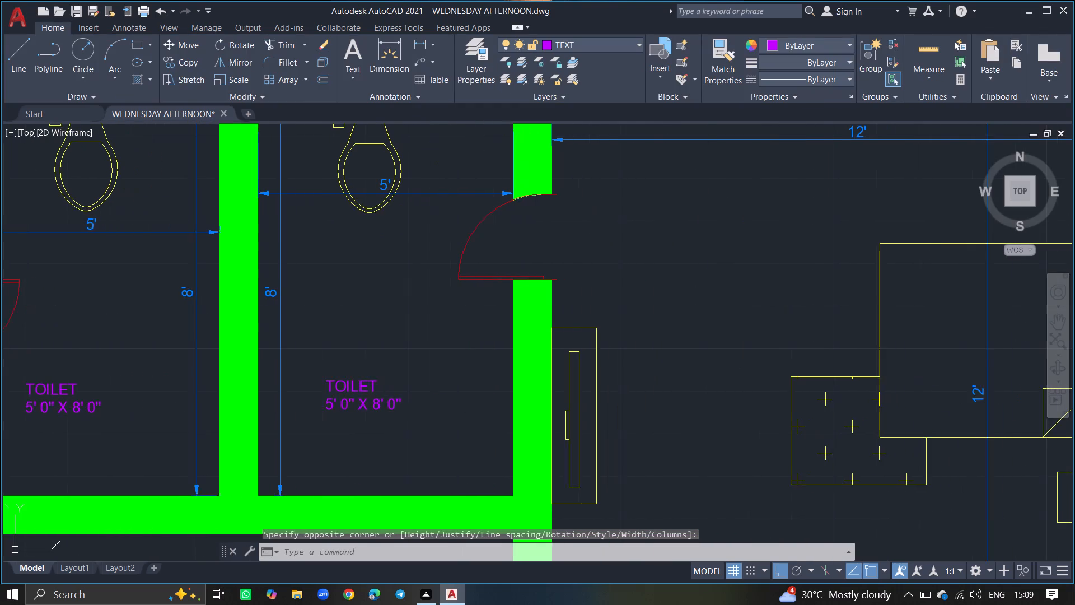
Label the upper-right bedroom with multiline text "M. BEDROOM -2" and "12' 0" X 12' 0"" beneath it, in the open floor beside the bed.
{"action": "scroll", "coordinate": [711, 367], "scroll_direction": "down", "scroll_amount": 1, "text": "ctrl"}
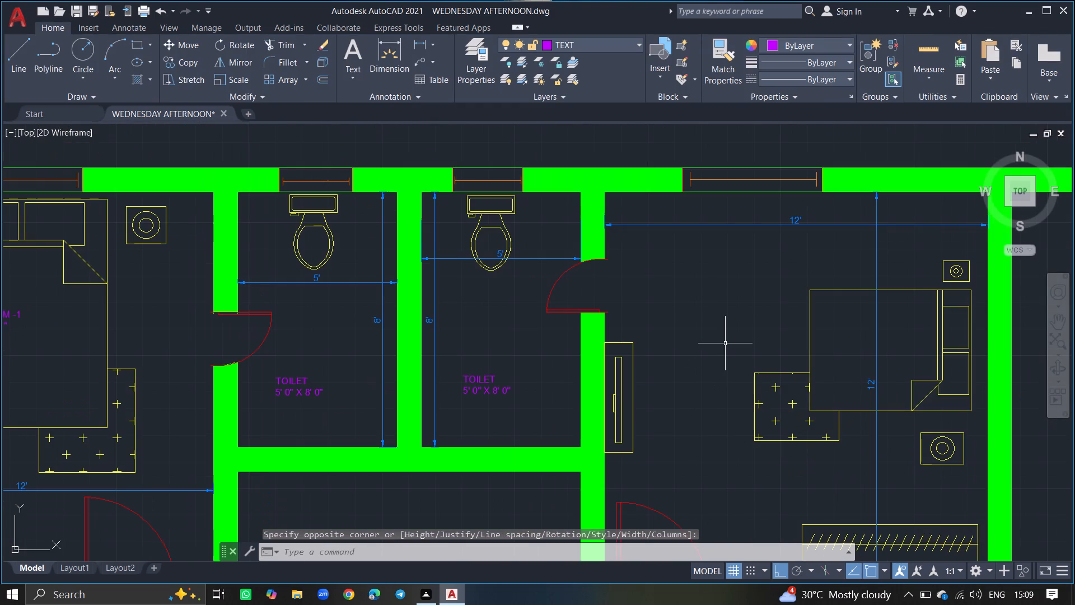
{"action": "type", "text": "MTEXT"}
{"action": "key", "text": "Return"}
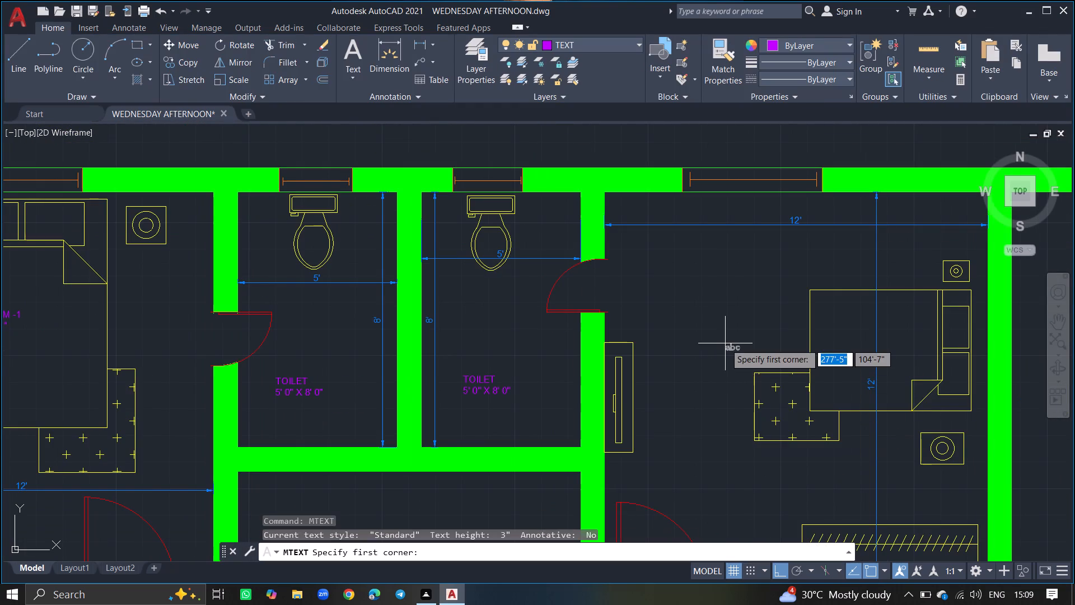
{"action": "left_click", "coordinate": [646, 259]}
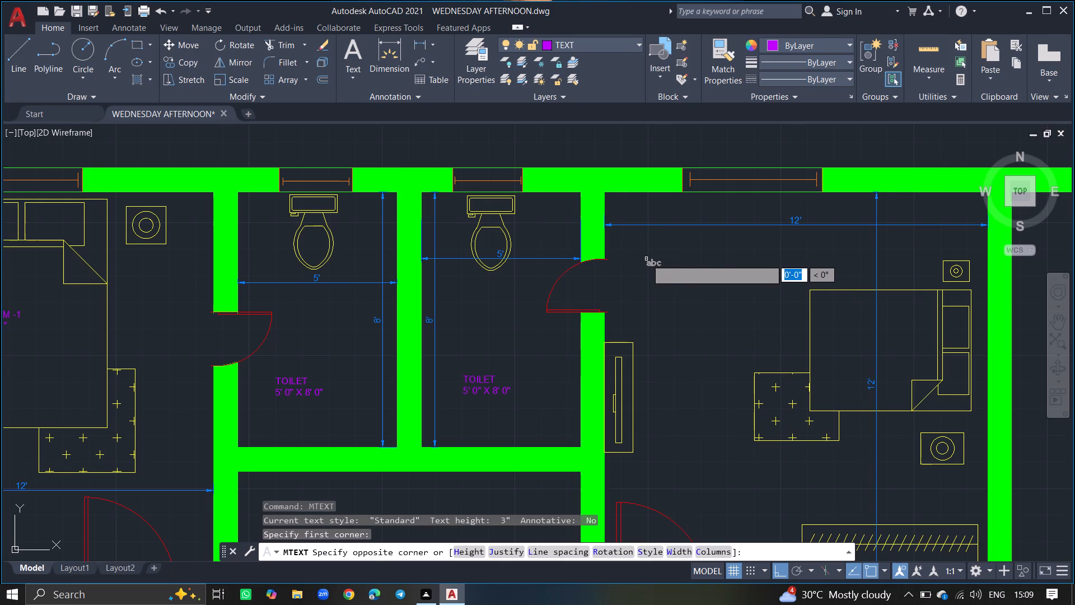
{"action": "left_click", "coordinate": [800, 300]}
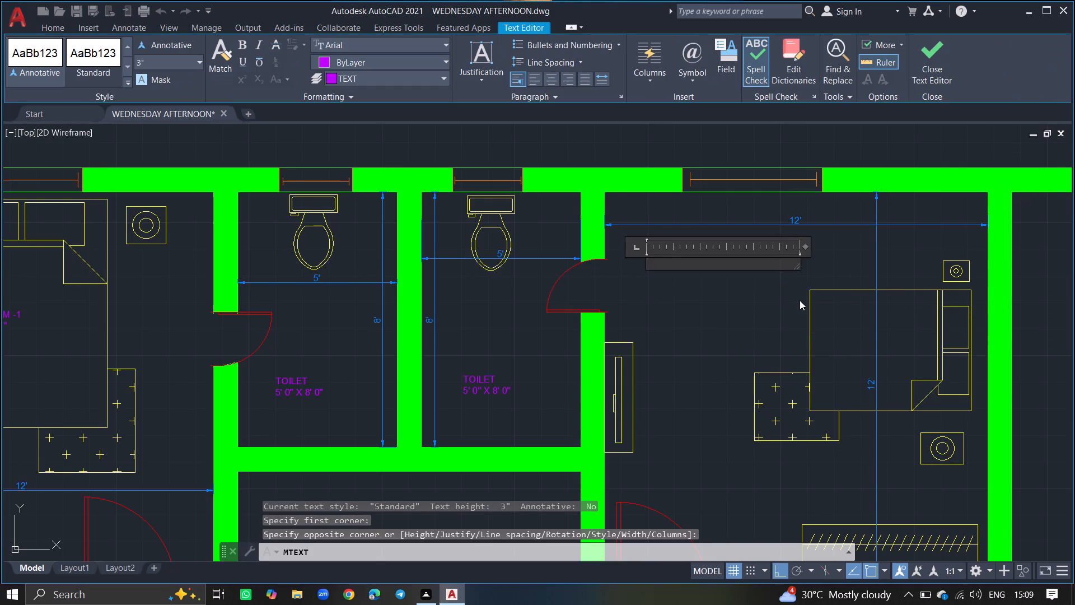
{"action": "type", "text": "M."}
{"action": "key", "text": "space"}
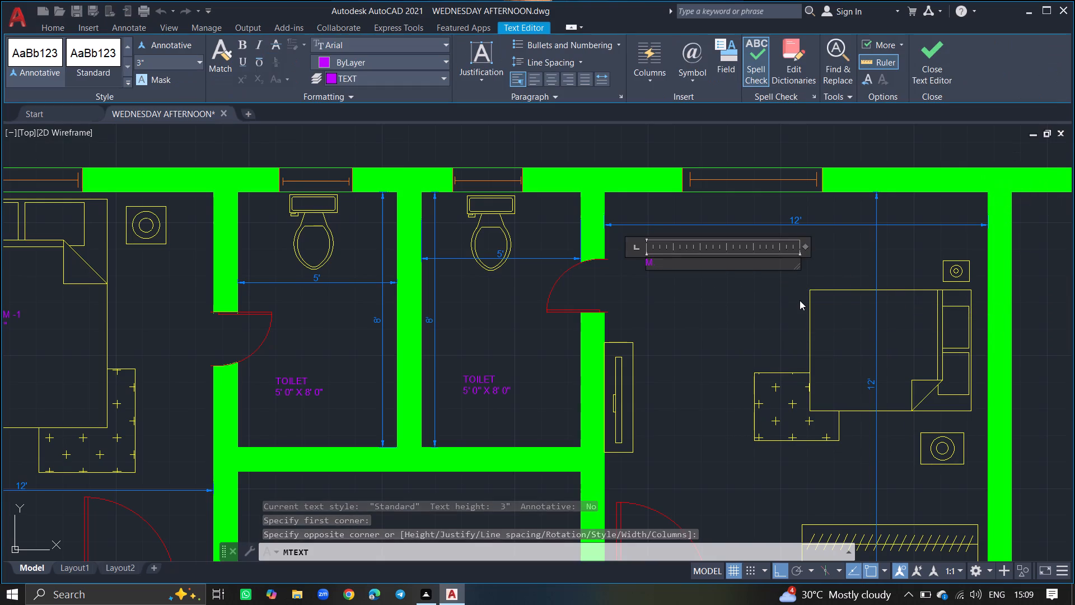
{"action": "type", "text": "BEDROOM -"}
{"action": "type", "text": "2"}
{"action": "key", "text": "space"}
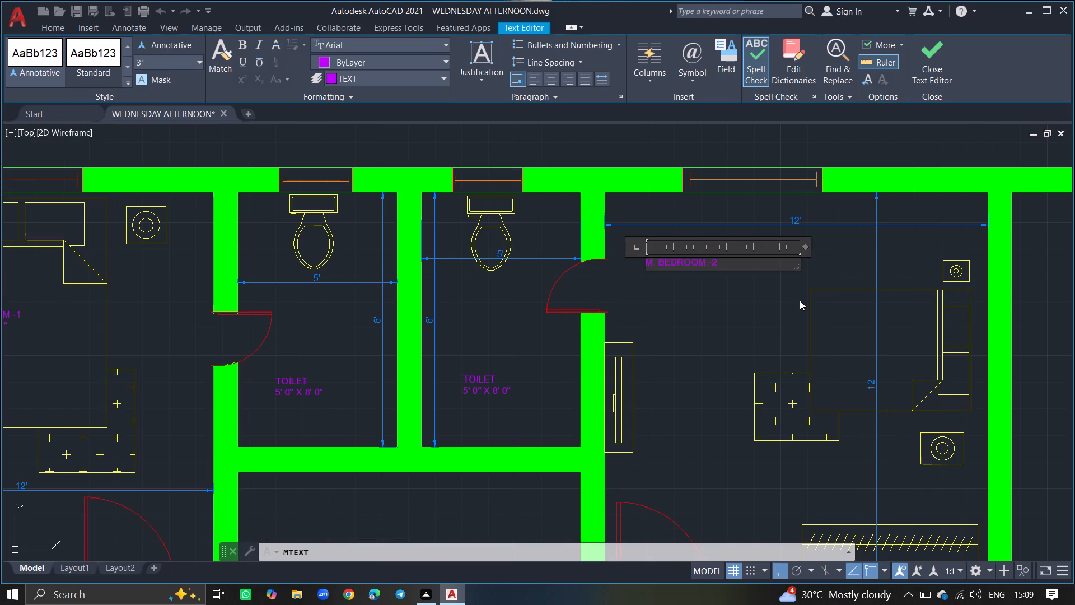
{"action": "key", "text": "Return"}
{"action": "type", "text": "12'"}
{"action": "key", "text": "space"}
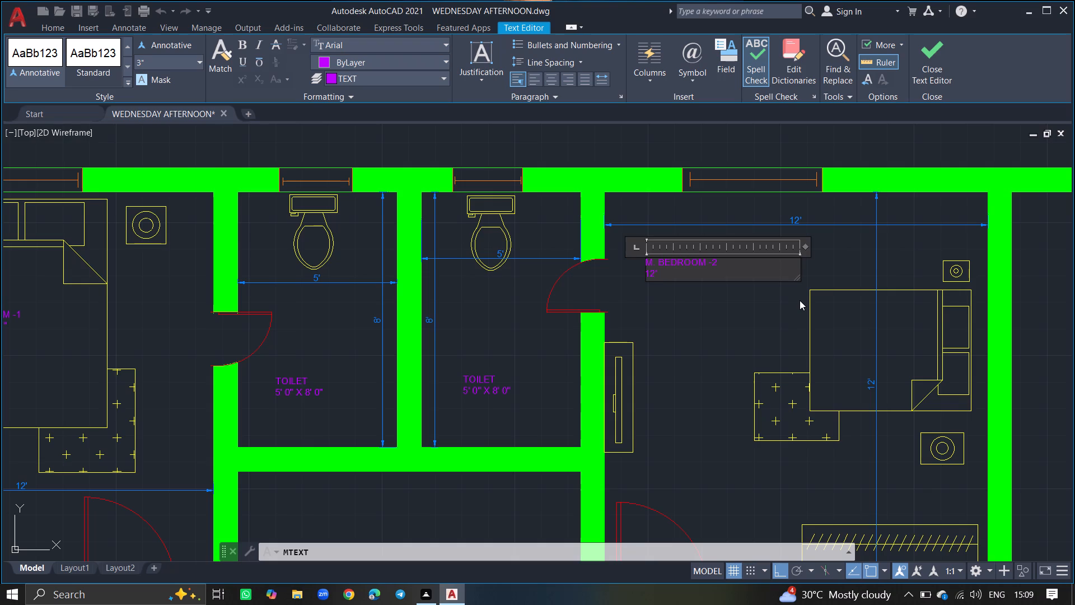
{"action": "type", "text": "0\""}
{"action": "key", "text": "space"}
{"action": "type", "text": "X 12'"}
{"action": "key", "text": "space"}
{"action": "type", "text": "0\""}
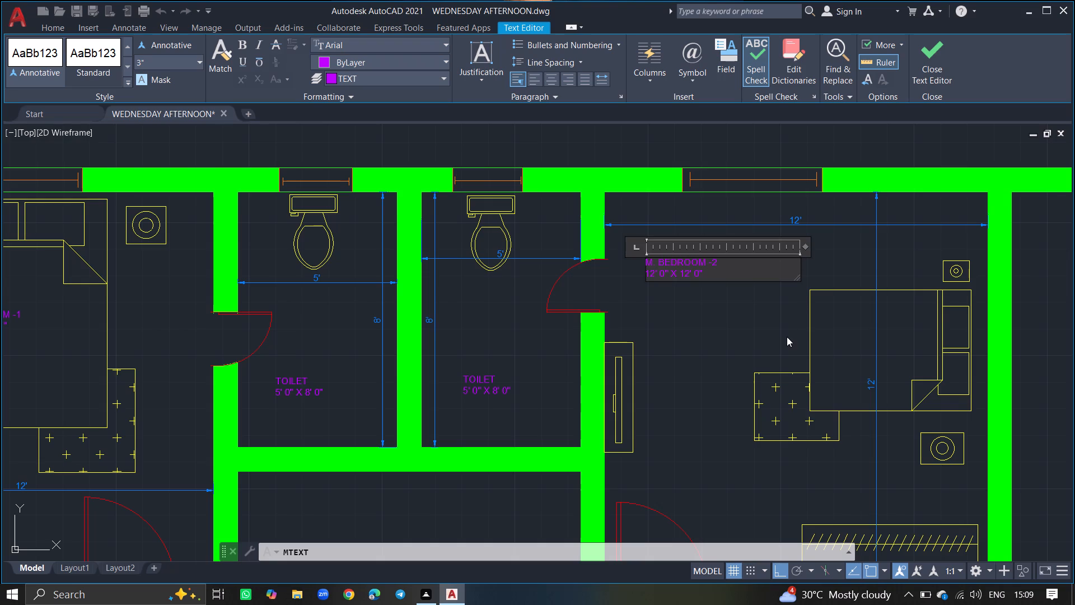
{"action": "left_click", "coordinate": [787, 337]}
Add multiline text "BALCONY" with "WIDE 4' 9"" beneath it in the balcony, below its width dimension.
{"action": "scroll", "coordinate": [787, 337], "scroll_direction": "down", "scroll_amount": 4, "text": "ctrl"}
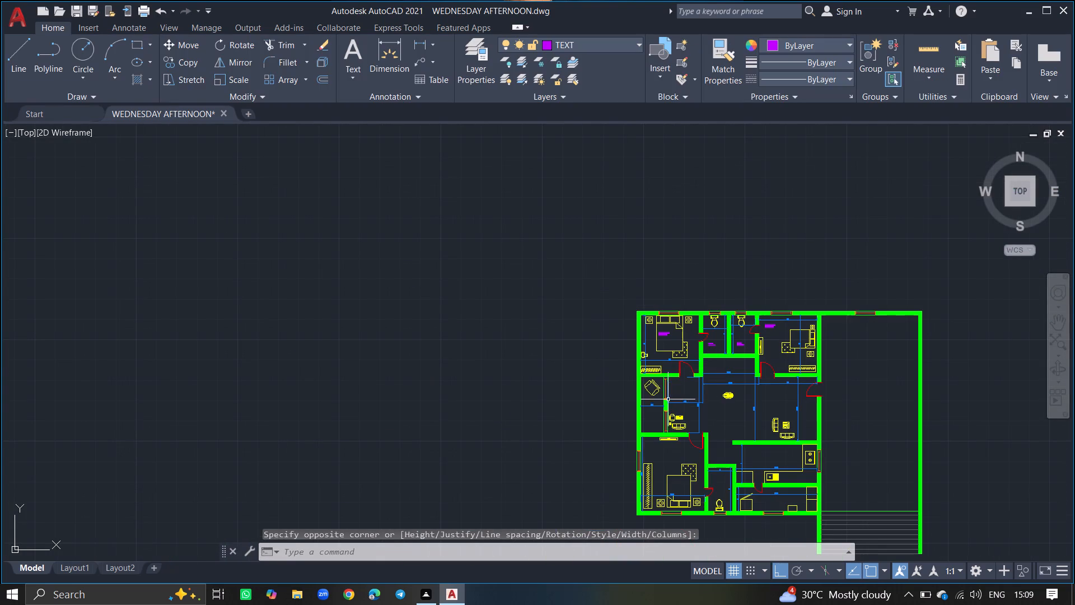
{"action": "scroll", "coordinate": [658, 415], "scroll_direction": "up", "scroll_amount": 4, "text": "ctrl"}
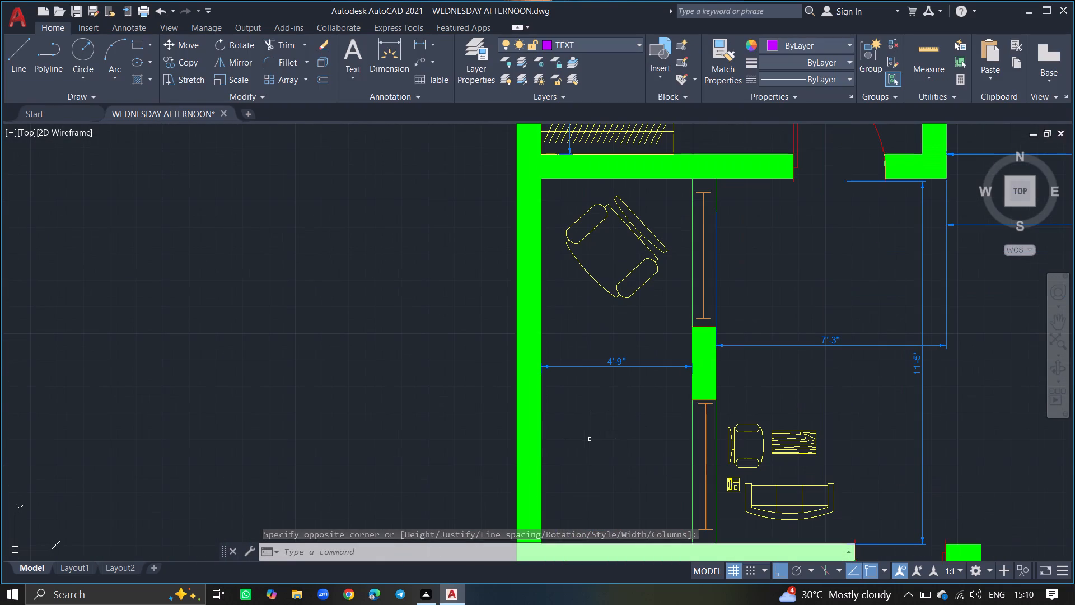
{"action": "type", "text": "MTEXT"}
{"action": "key", "text": "Return"}
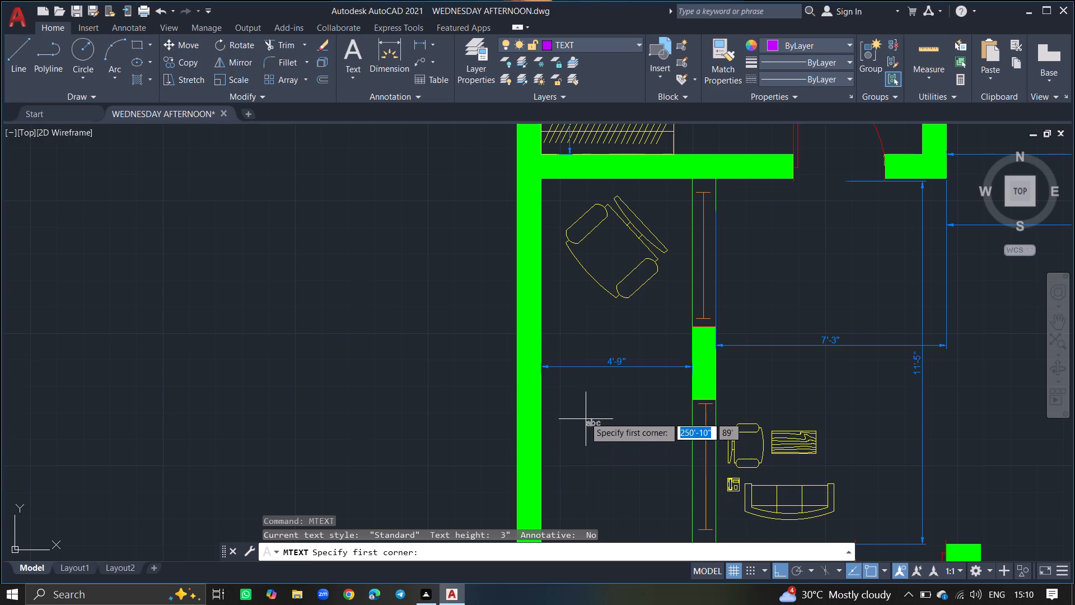
{"action": "left_click", "coordinate": [568, 400]}
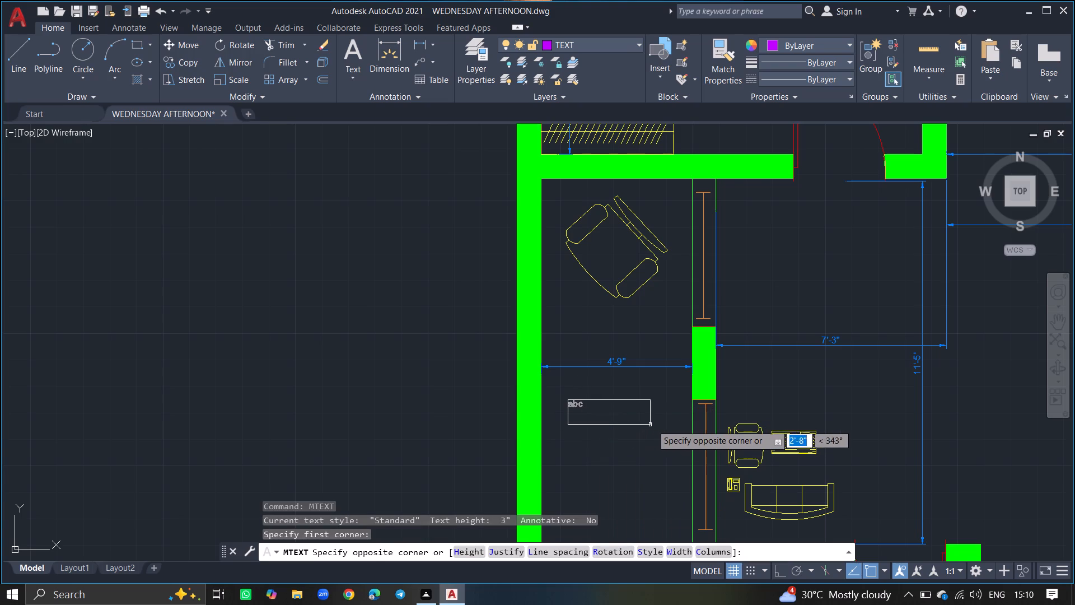
{"action": "left_click", "coordinate": [664, 420]}
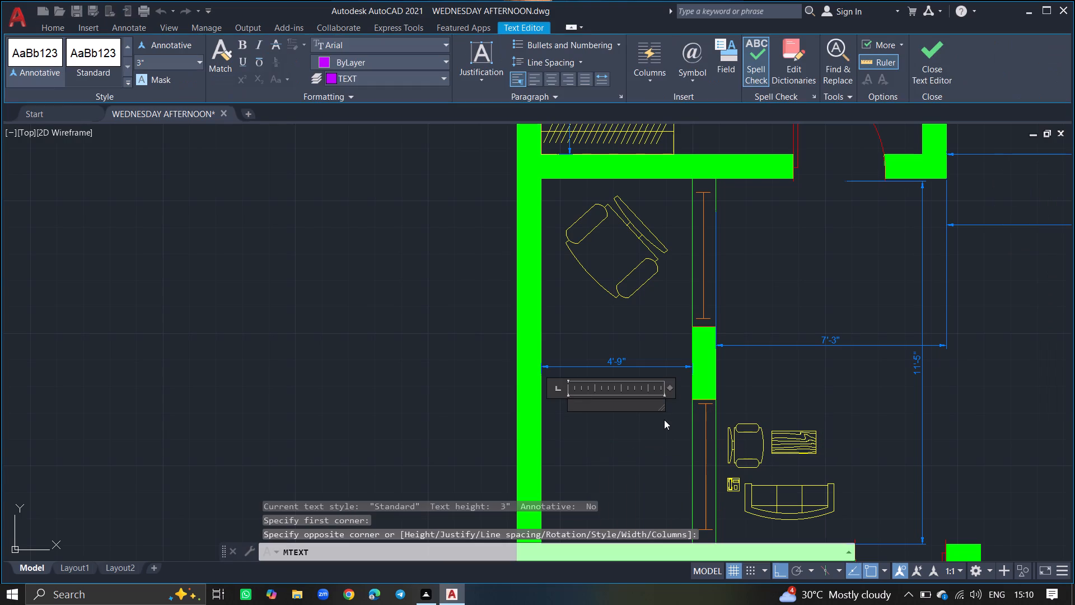
{"action": "type", "text": "BA"}
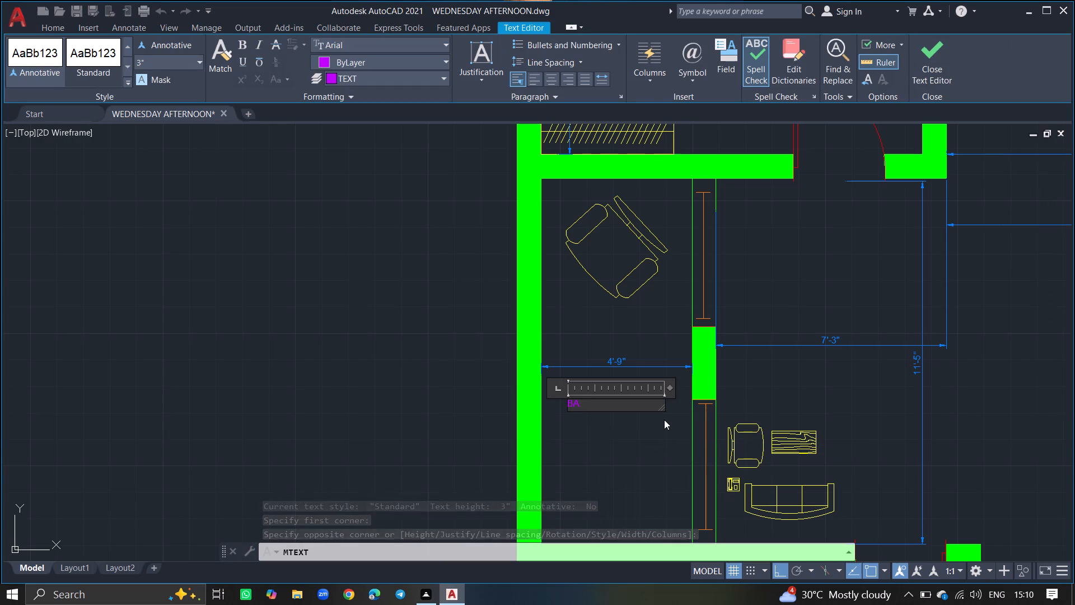
{"action": "type", "text": "LCONY"}
{"action": "key", "text": "Return"}
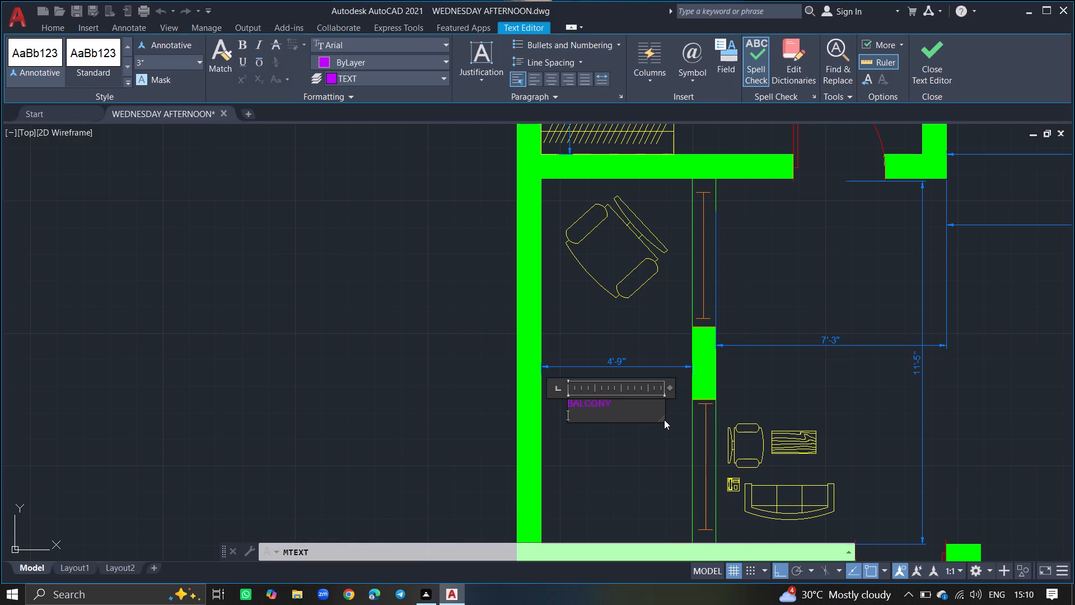
{"action": "type", "text": "WIDE"}
{"action": "key", "text": "space"}
{"action": "key", "text": "4"}
{"action": "type", "text": "'"}
{"action": "key", "text": "space"}
{"action": "key", "text": "9"}
{"action": "key", "text": "shift+quotedbl"}
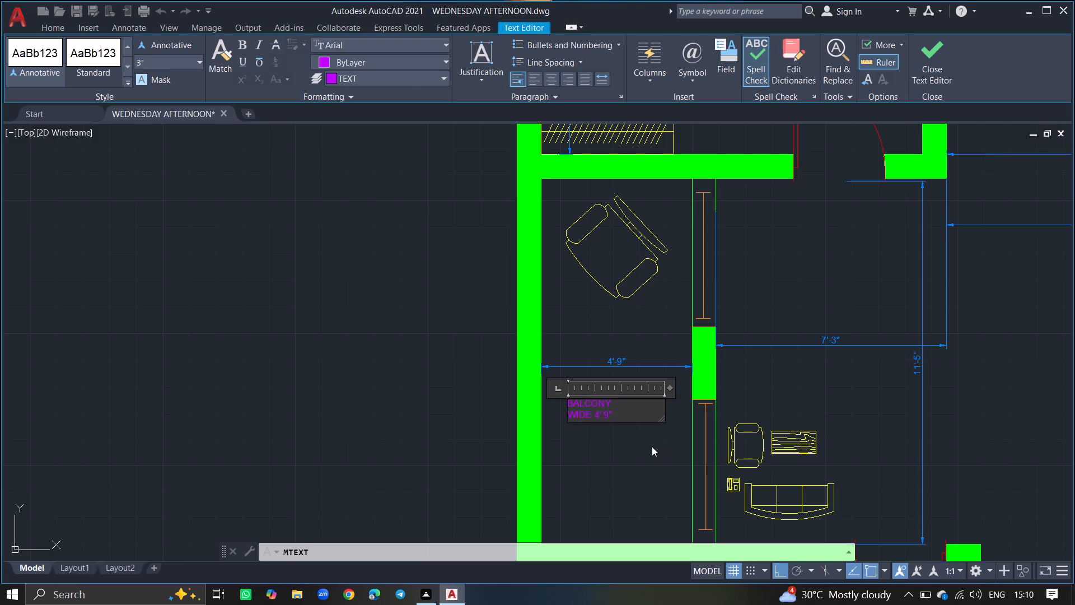
{"action": "left_click", "coordinate": [652, 446]}
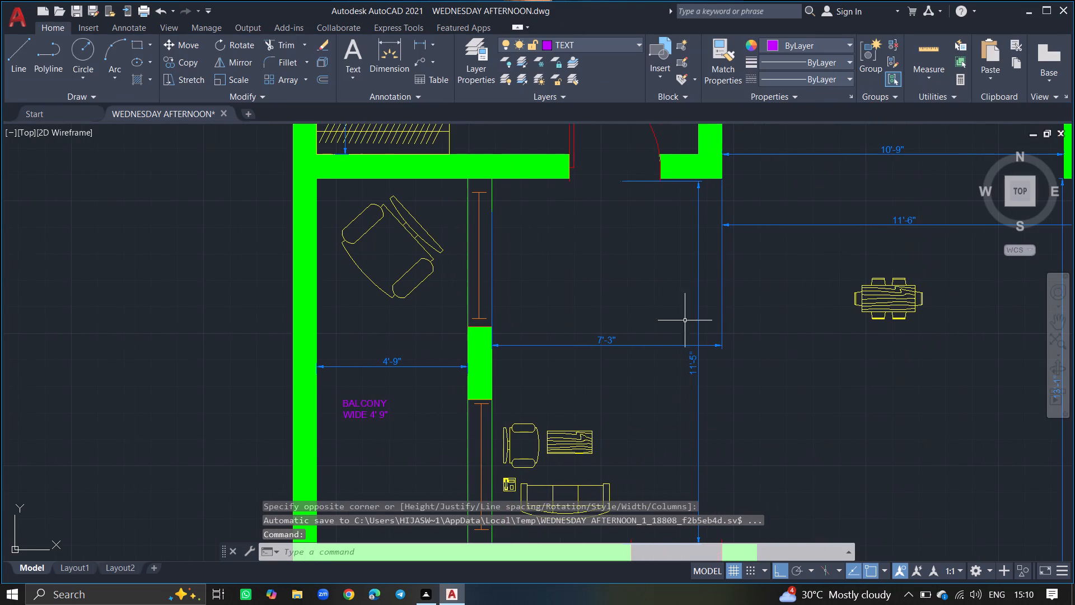
Start a multiline text reading "LIVING ROOM" in the sofa area beside the balcony, above the 7'-3" dimension.
{"action": "type", "text": "MTEXT"}
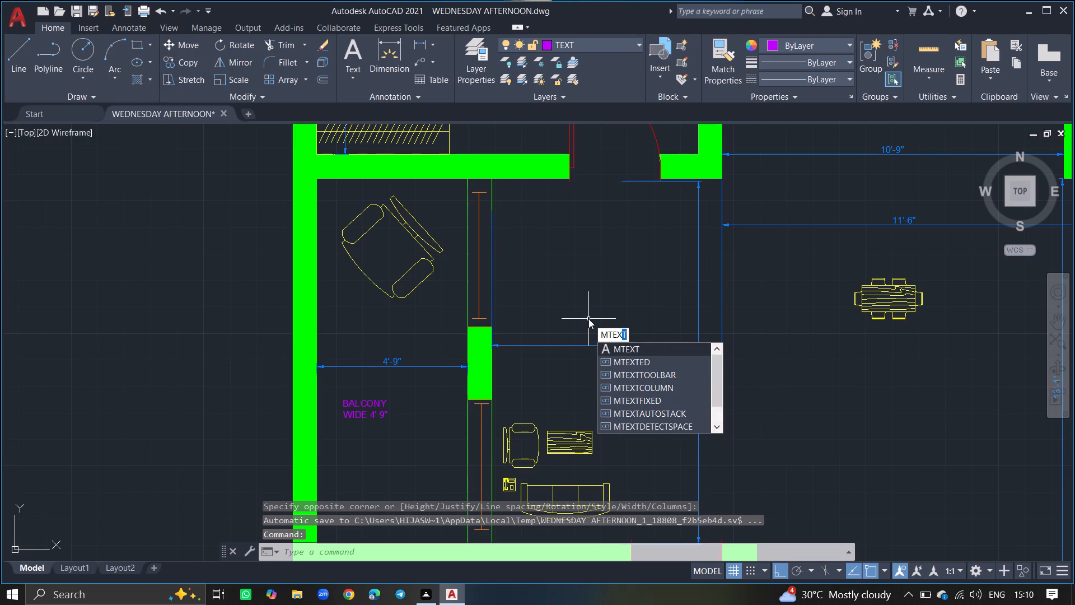
{"action": "key", "text": "Return"}
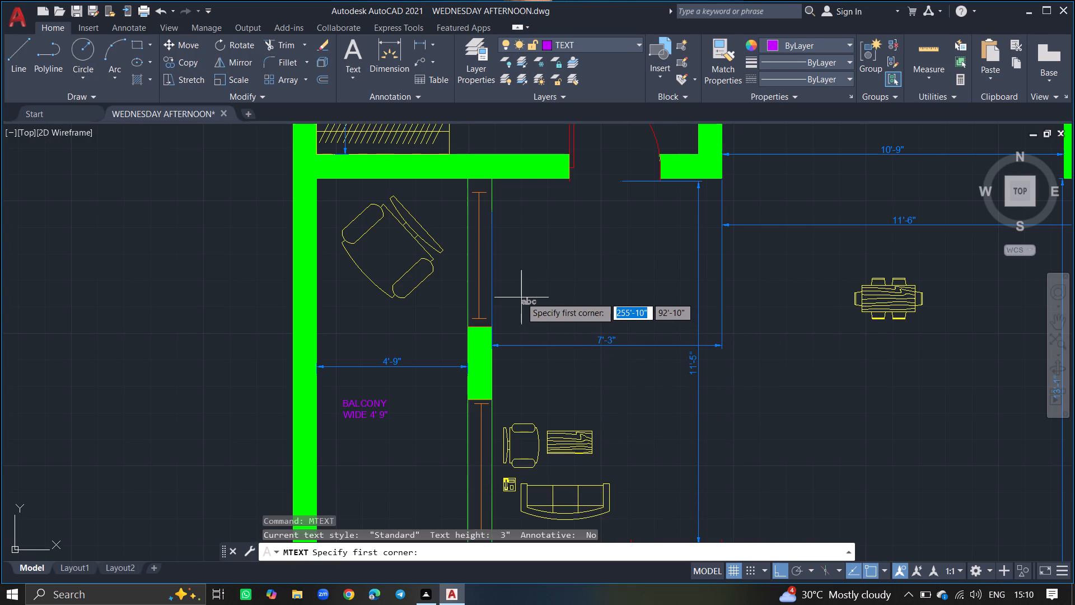
{"action": "left_click", "coordinate": [522, 286]}
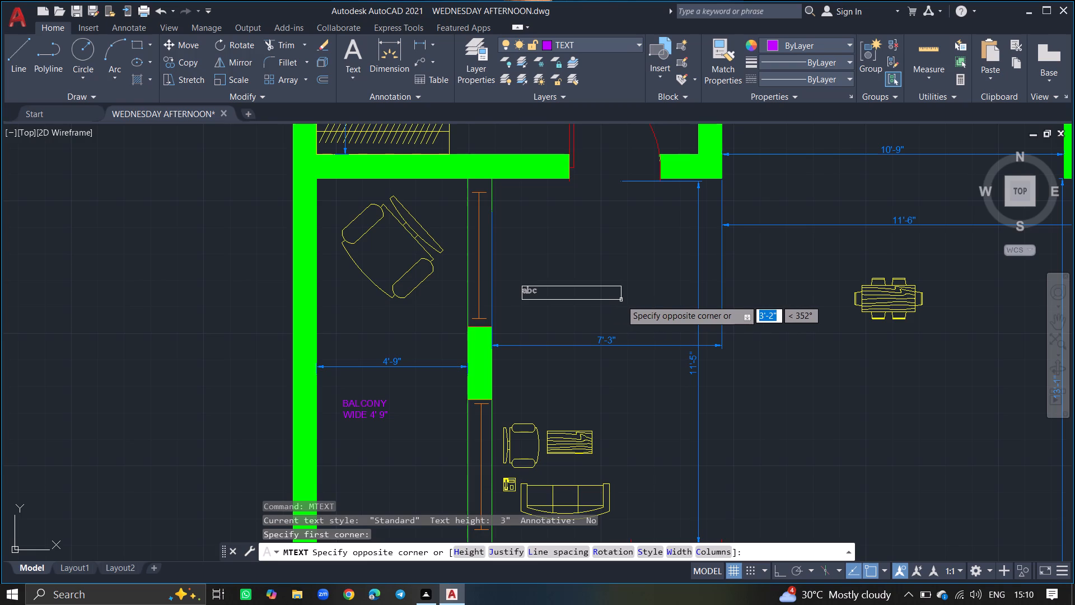
{"action": "left_click", "coordinate": [647, 303]}
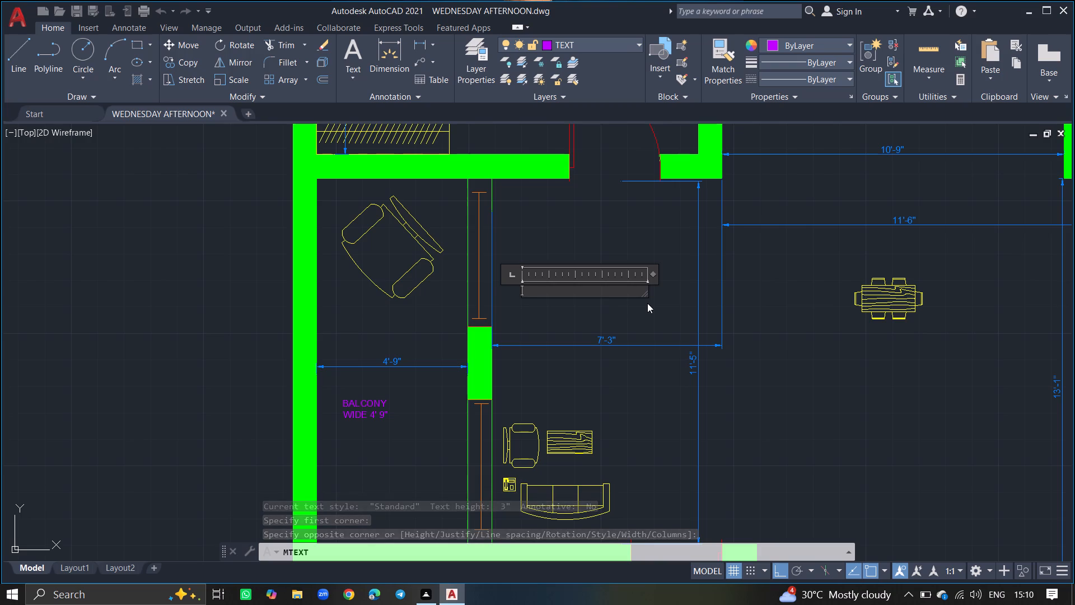
{"action": "type", "text": "LIVING"}
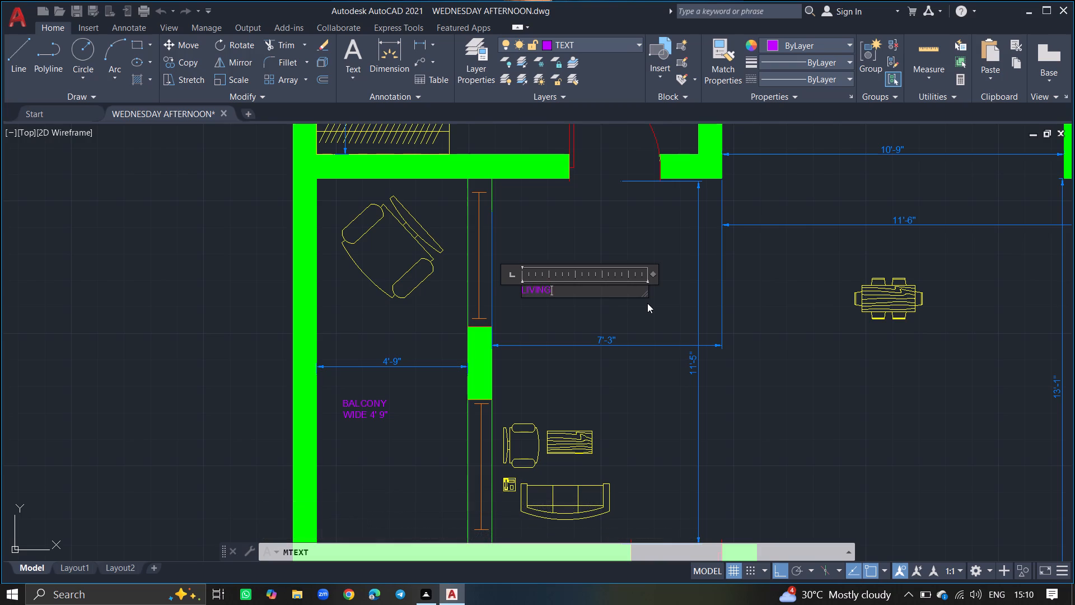
{"action": "key", "text": "space"}
{"action": "key", "text": "r"}
{"action": "type", "text": "OO"}
{"action": "type", "text": "M"}
{"action": "key", "text": "space"}
{"action": "key", "text": "Return"}
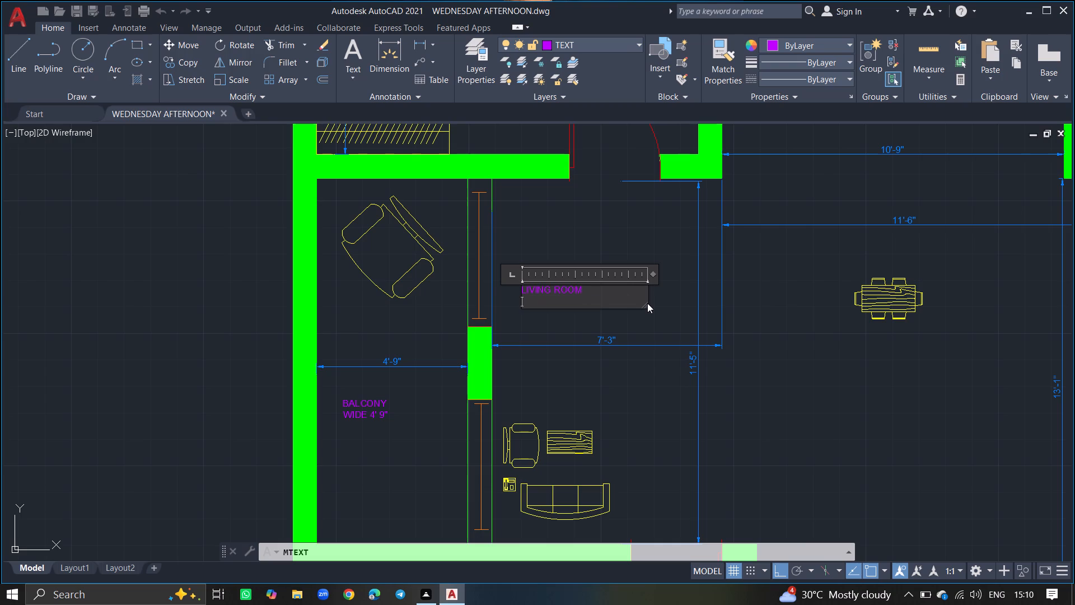
{"action": "key", "text": "7"}
Change the wording of the open sofa-area text to "LIVING HALL".
{"action": "key", "text": "BackSpace"}
{"action": "key", "text": "BackSpace"}
{"action": "key", "text": "BackSpace"}
{"action": "key", "text": "BackSpace"}
{"action": "key", "text": "BackSpace"}
{"action": "key", "text": "BackSpace"}
{"action": "key", "text": "BackSpace"}
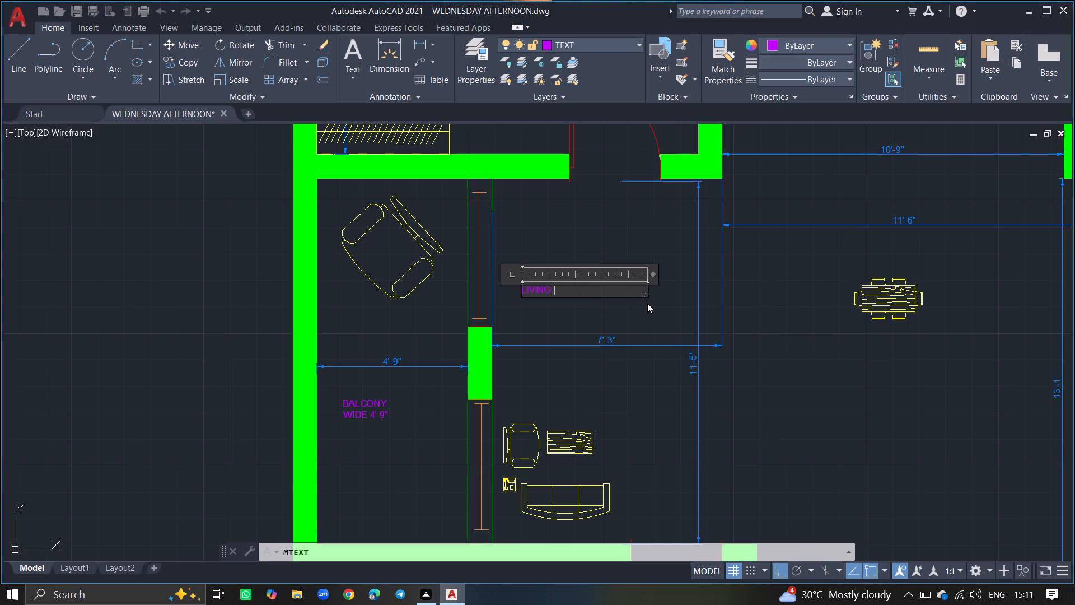
{"action": "type", "text": "HALL"}
{"action": "key", "text": "space"}
Add the size line "7'3" X 11' 5"" beneath the LIVING HALL name and finish the text.
{"action": "key", "text": "Return"}
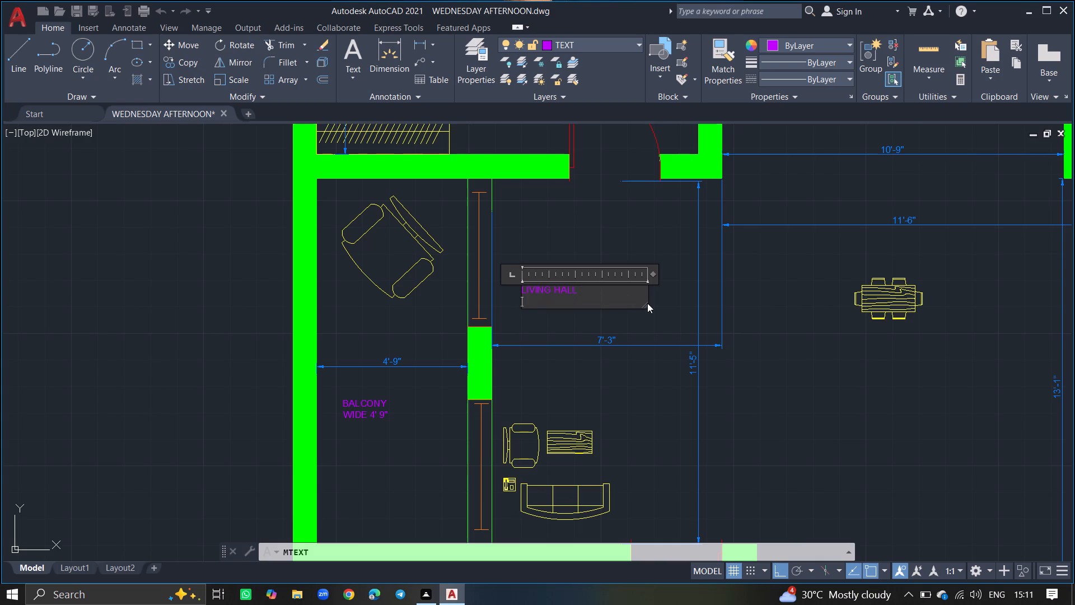
{"action": "type", "text": "7'"}
{"action": "type", "text": "3\""}
{"action": "key", "text": "space"}
{"action": "type", "text": "X"}
{"action": "key", "text": "space"}
{"action": "type", "text": "11'"}
{"action": "key", "text": "space"}
{"action": "key", "text": "5"}
{"action": "key", "text": "shift+quotedbl"}
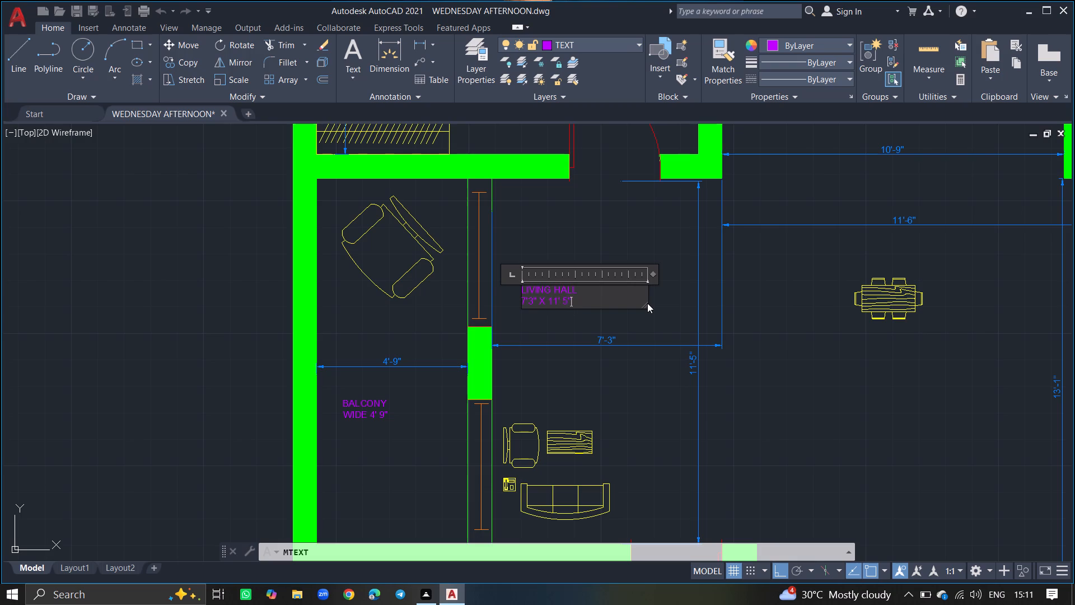
{"action": "left_click", "coordinate": [651, 318]}
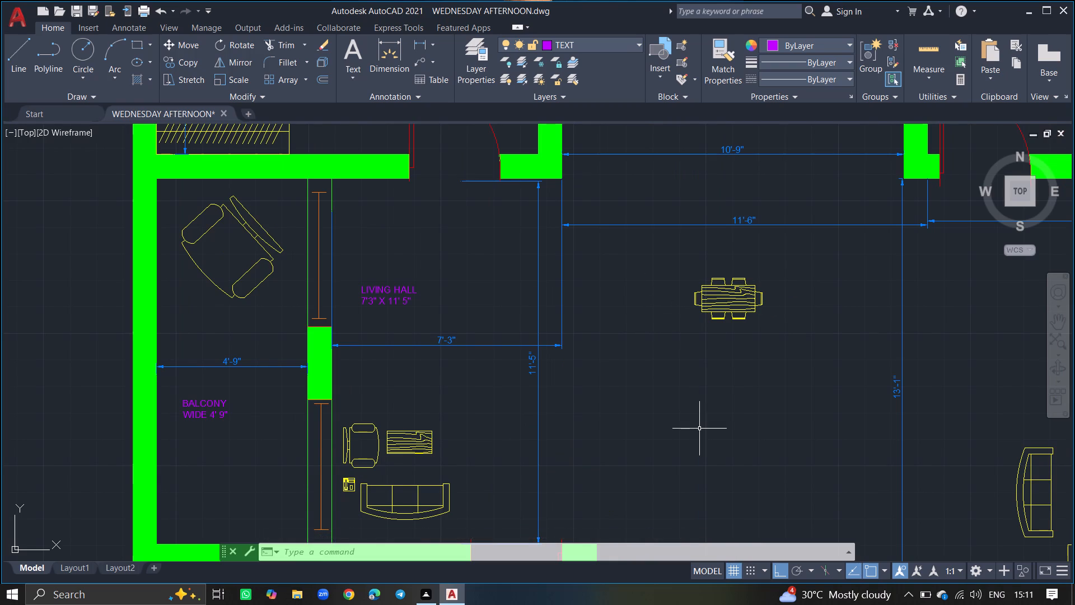
Add multiline text "DINNING" with "11' 6" X 13' 1"" beneath it in the open floor below the dining table.
{"action": "type", "text": "MTEXT"}
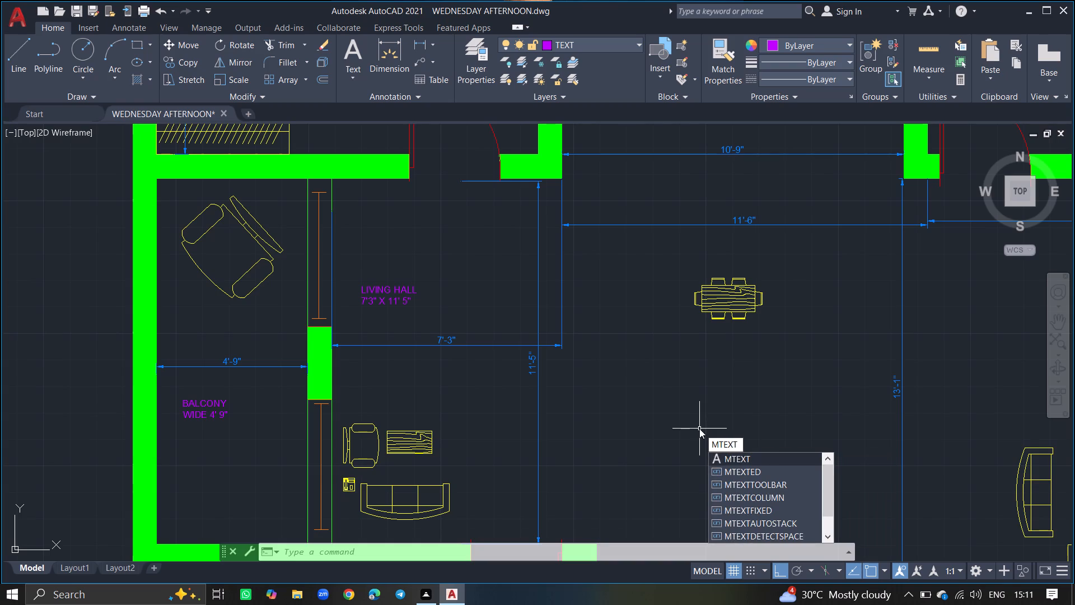
{"action": "key", "text": "Return"}
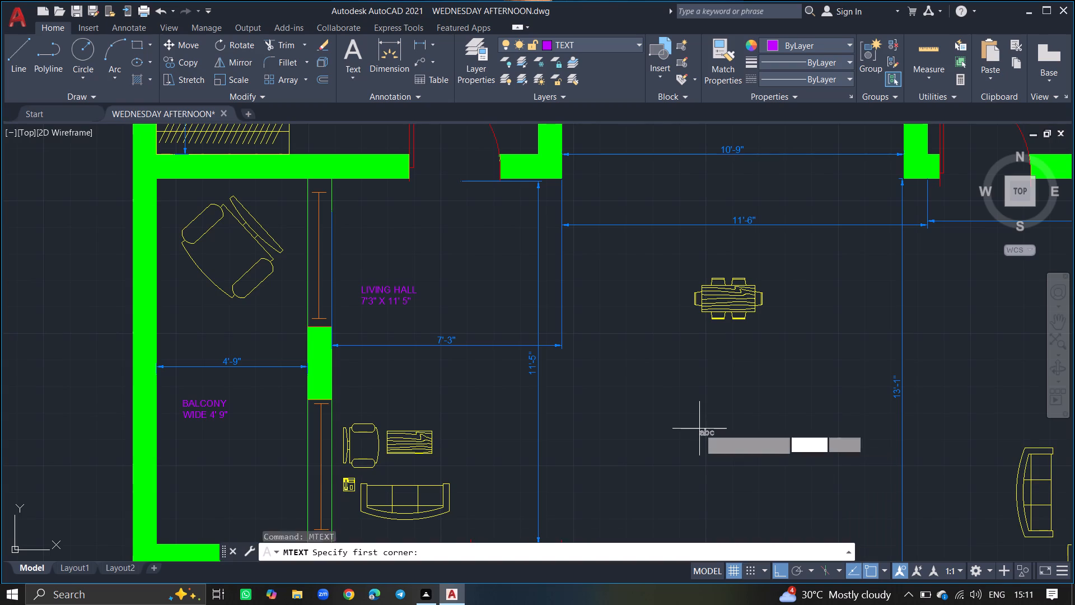
{"action": "left_click", "coordinate": [639, 385]}
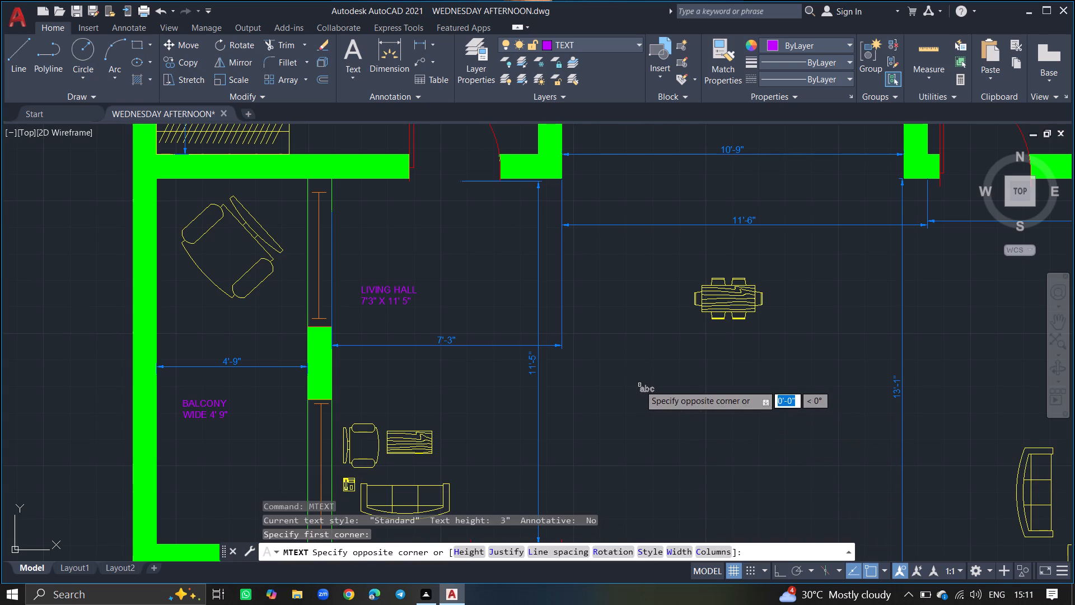
{"action": "left_click", "coordinate": [843, 418]}
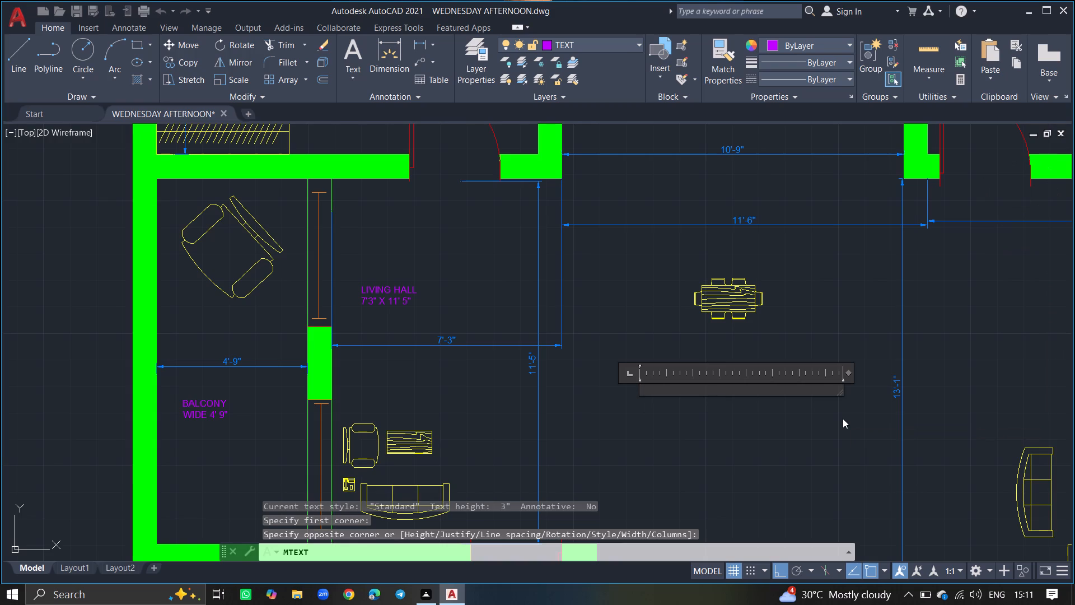
{"action": "type", "text": "11"}
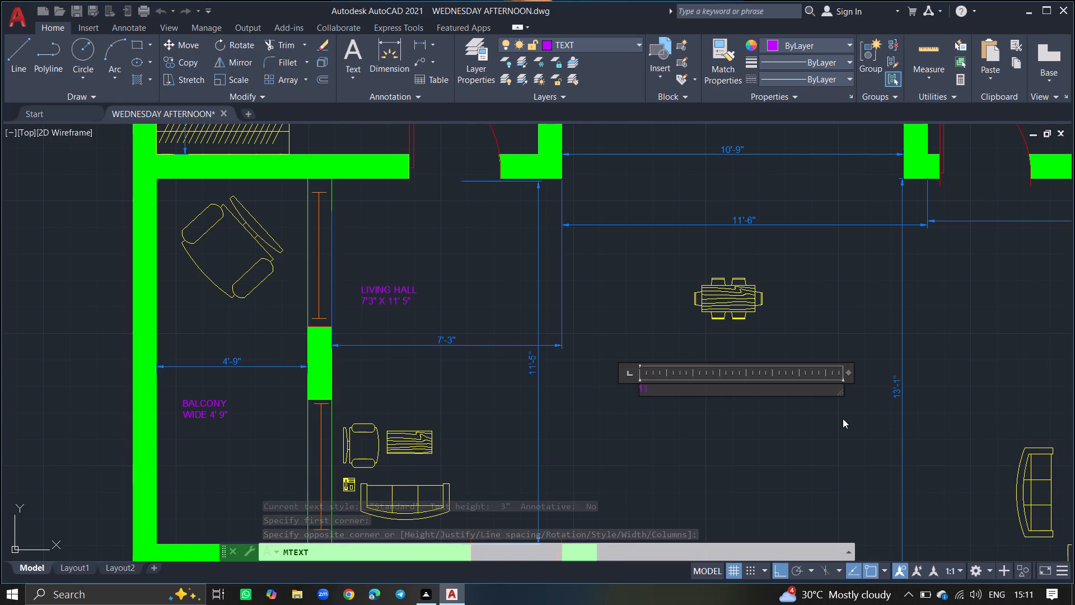
{"action": "key", "text": "BackSpace"}
{"action": "key", "text": "BackSpace"}
{"action": "type", "text": "DINNING"}
{"action": "key", "text": "space"}
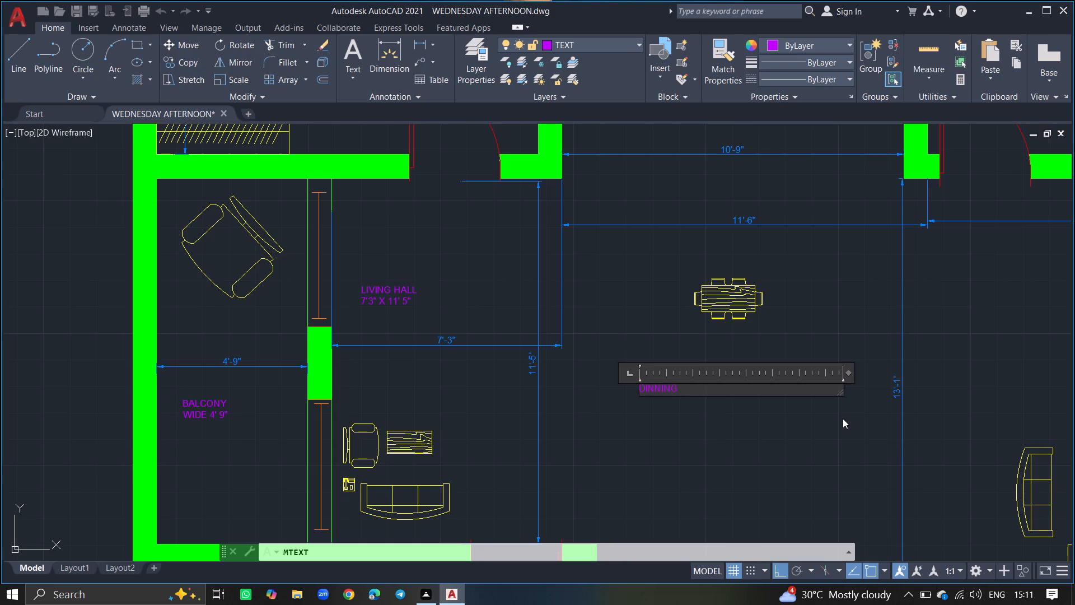
{"action": "key", "text": "Return"}
{"action": "scroll", "coordinate": [843, 418], "scroll_direction": "up", "scroll_amount": 1, "text": "ctrl"}
{"action": "scroll", "coordinate": [843, 418], "scroll_direction": "down", "scroll_amount": 1, "text": "ctrl"}
{"action": "type", "text": "11"}
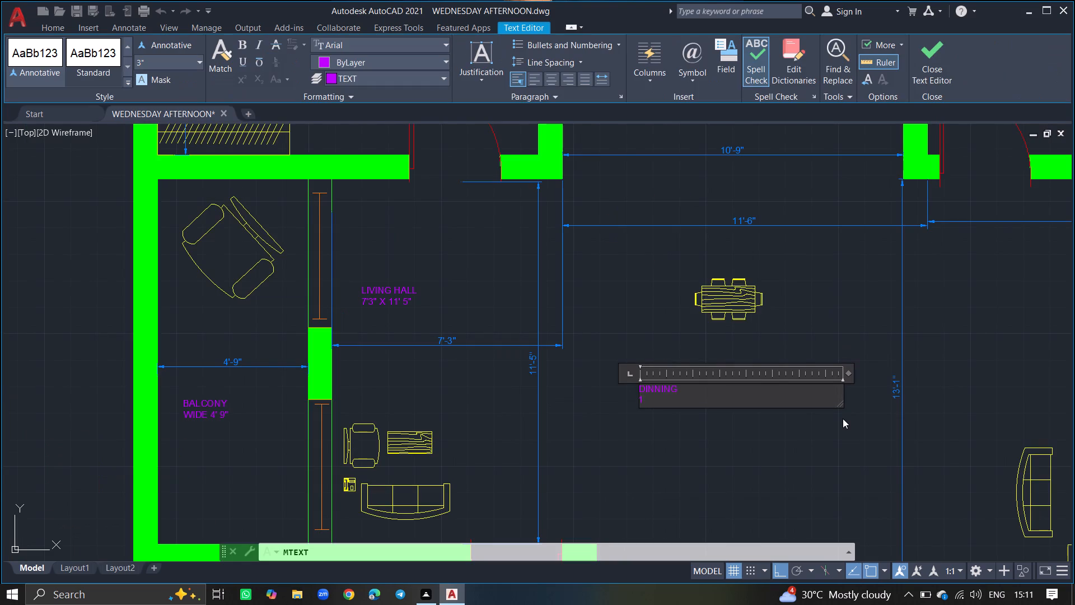
{"action": "type", "text": "' 6"}
{"action": "type", "text": "\""}
{"action": "key", "text": "space"}
{"action": "type", "text": "X"}
{"action": "key", "text": "space"}
{"action": "scroll", "coordinate": [843, 418], "scroll_direction": "up", "scroll_amount": 2, "text": "ctrl"}
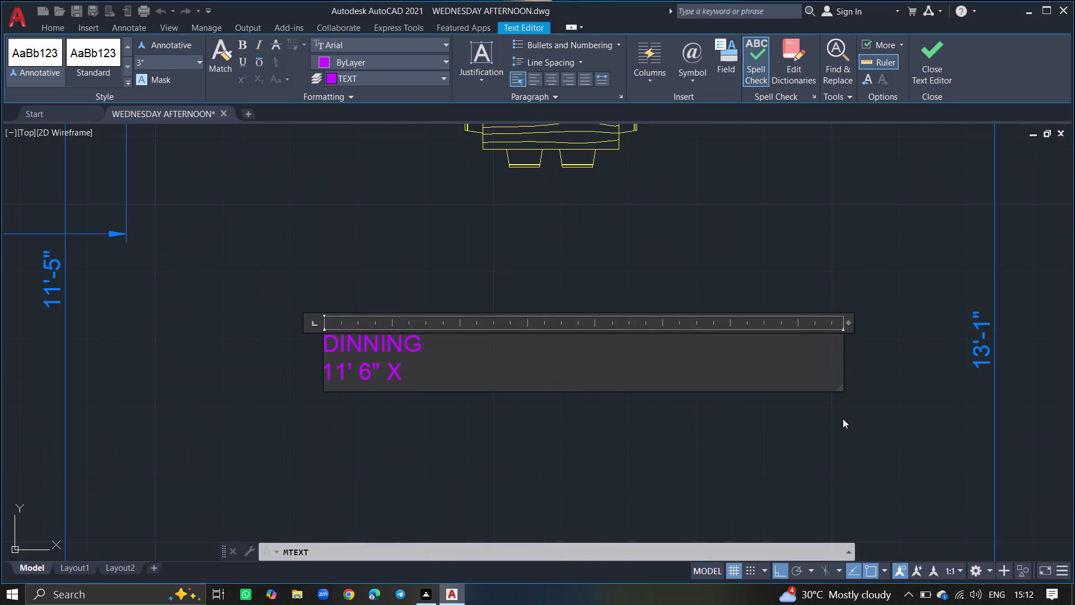
{"action": "type", "text": "13"}
{"action": "type", "text": "' 1\""}
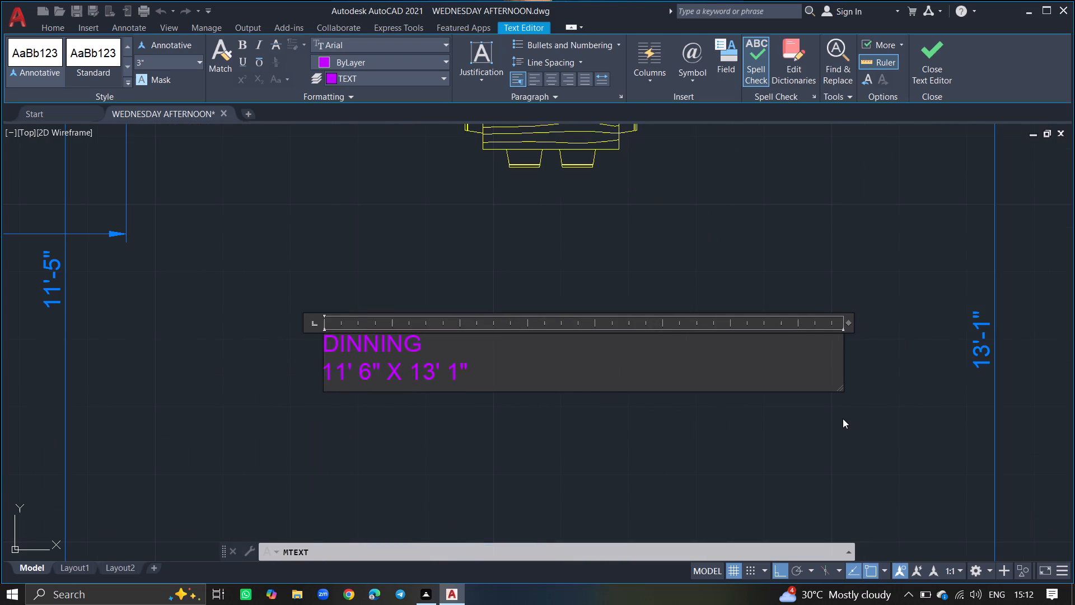
{"action": "left_click", "coordinate": [835, 452]}
Add multiline text "PUJA" with "10' 9"" beneath it in the recess below the two toilets, above the 10'-9" dimension, and save the text.
{"action": "scroll", "coordinate": [835, 452], "scroll_direction": "down", "scroll_amount": 2, "text": "ctrl"}
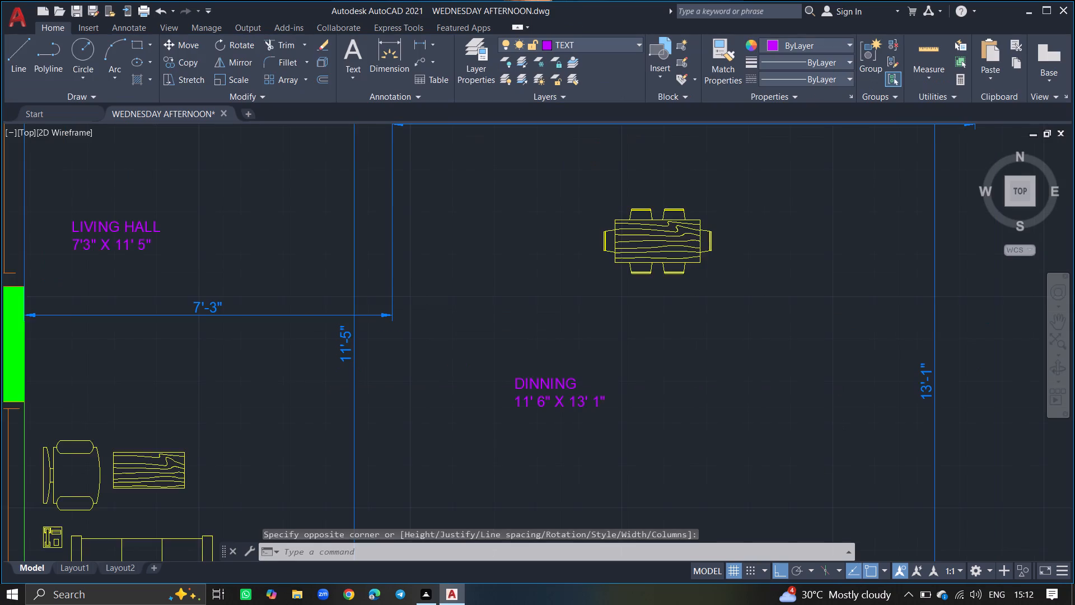
{"action": "scroll", "coordinate": [821, 425], "scroll_direction": "down", "scroll_amount": 2, "text": "ctrl"}
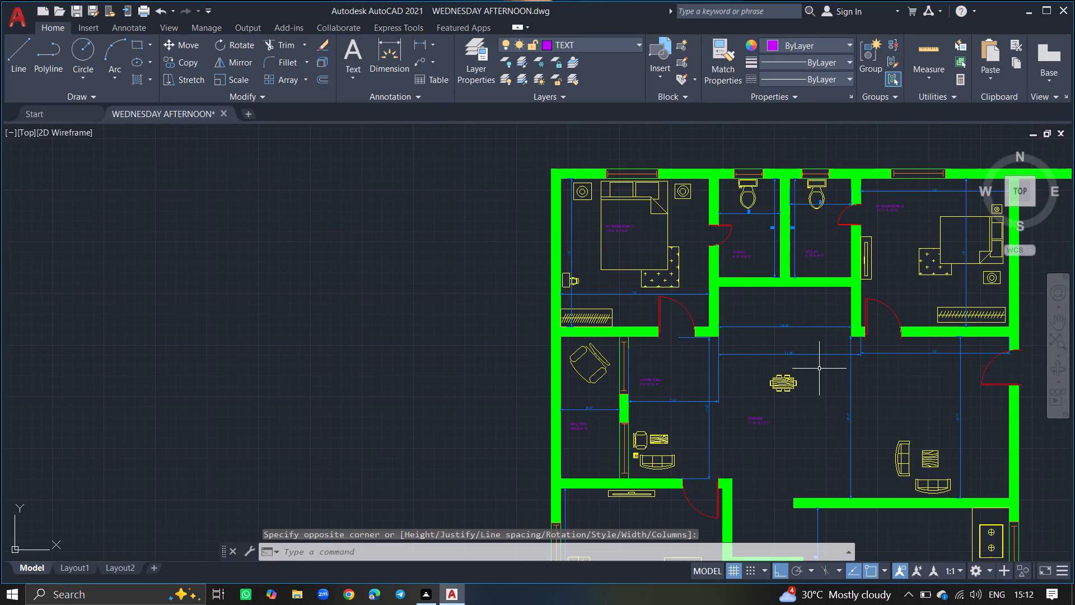
{"action": "scroll", "coordinate": [777, 303], "scroll_direction": "up", "scroll_amount": 2, "text": "ctrl"}
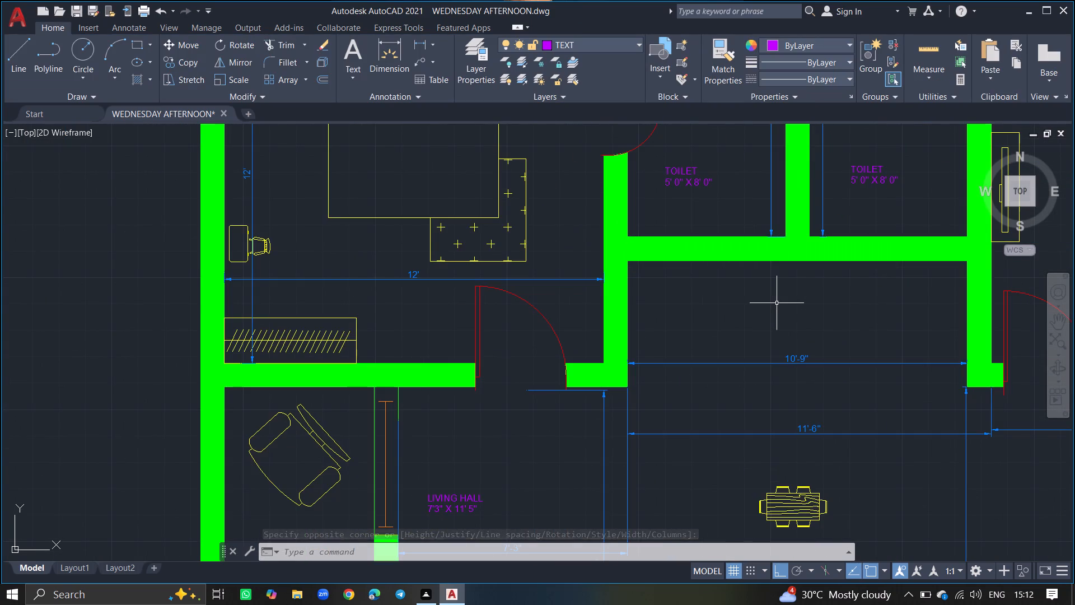
{"action": "type", "text": "MTEX"}
{"action": "key", "text": "t"}
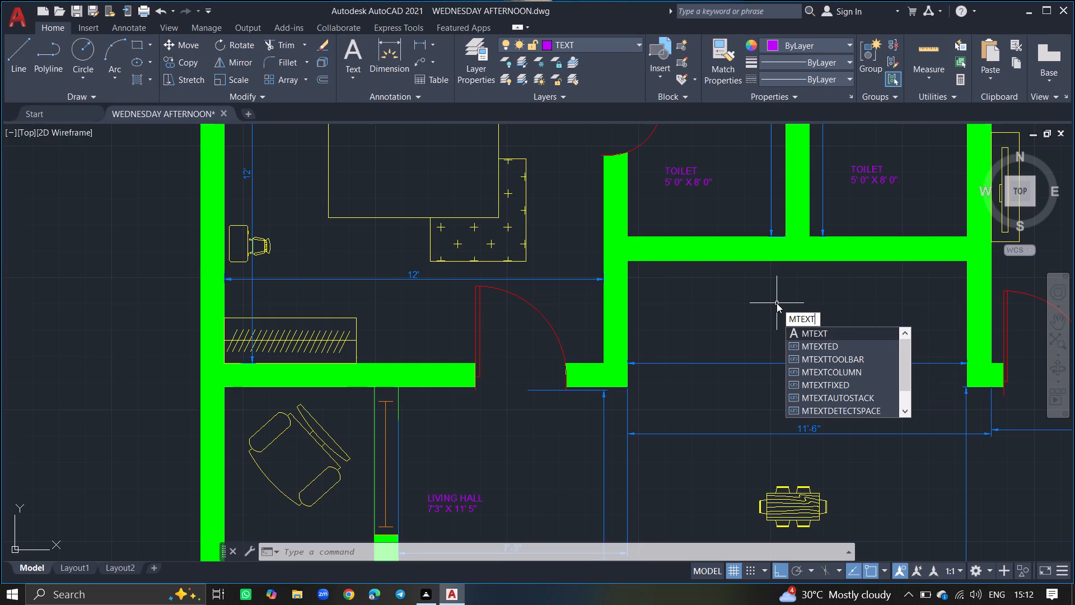
{"action": "key", "text": "Return"}
{"action": "left_click", "coordinate": [770, 301]}
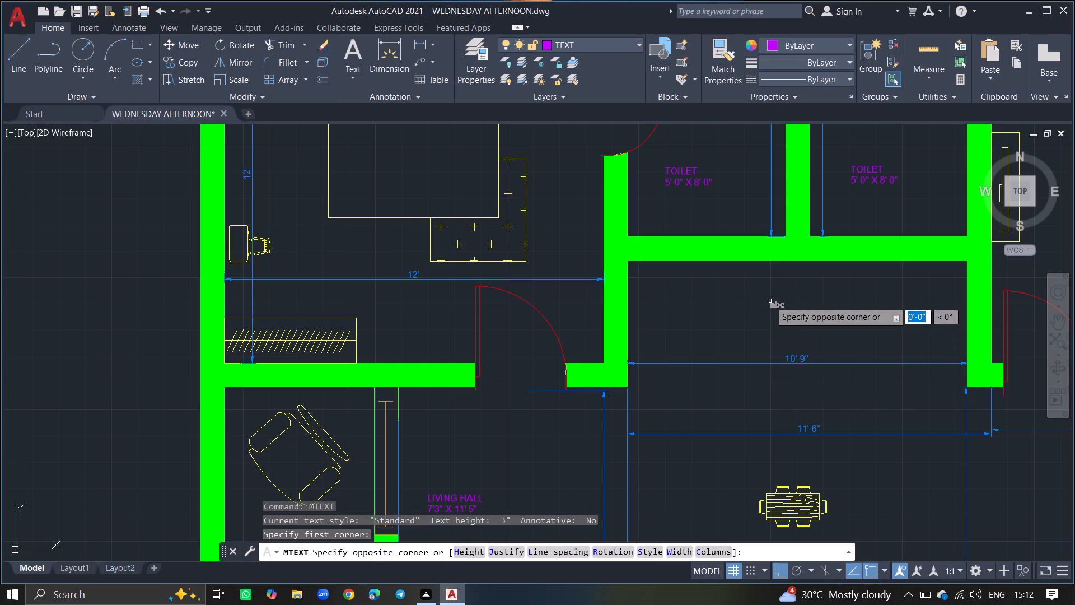
{"action": "left_click", "coordinate": [864, 326]}
{"action": "type", "text": "PUJA"}
{"action": "key", "text": "space"}
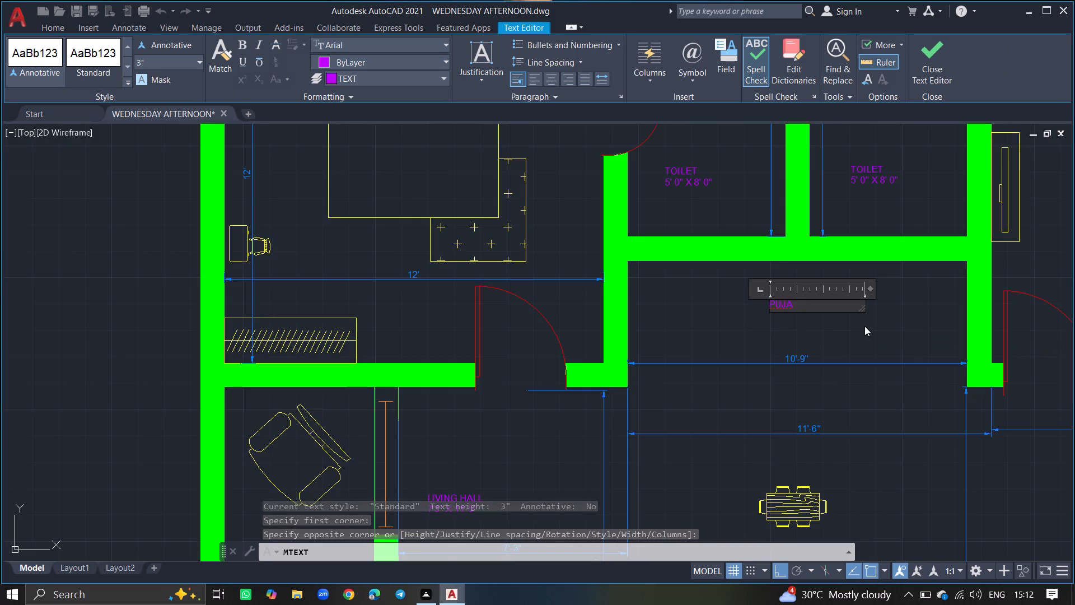
{"action": "scroll", "coordinate": [864, 326], "scroll_direction": "up", "scroll_amount": 3, "text": "ctrl"}
{"action": "key", "text": "Return"}
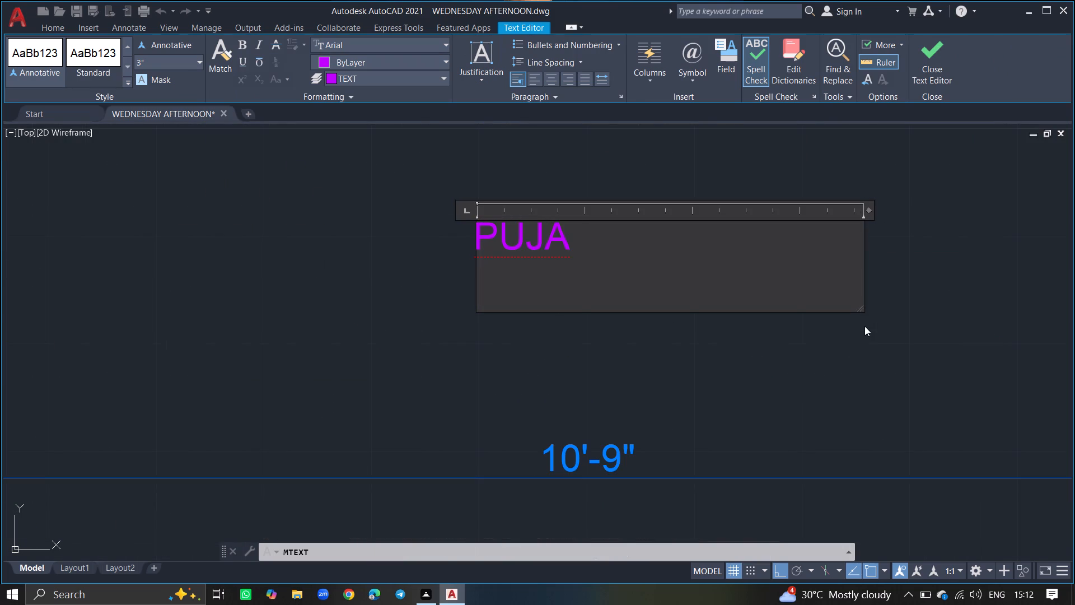
{"action": "type", "text": "10"}
{"action": "type", "text": "'"}
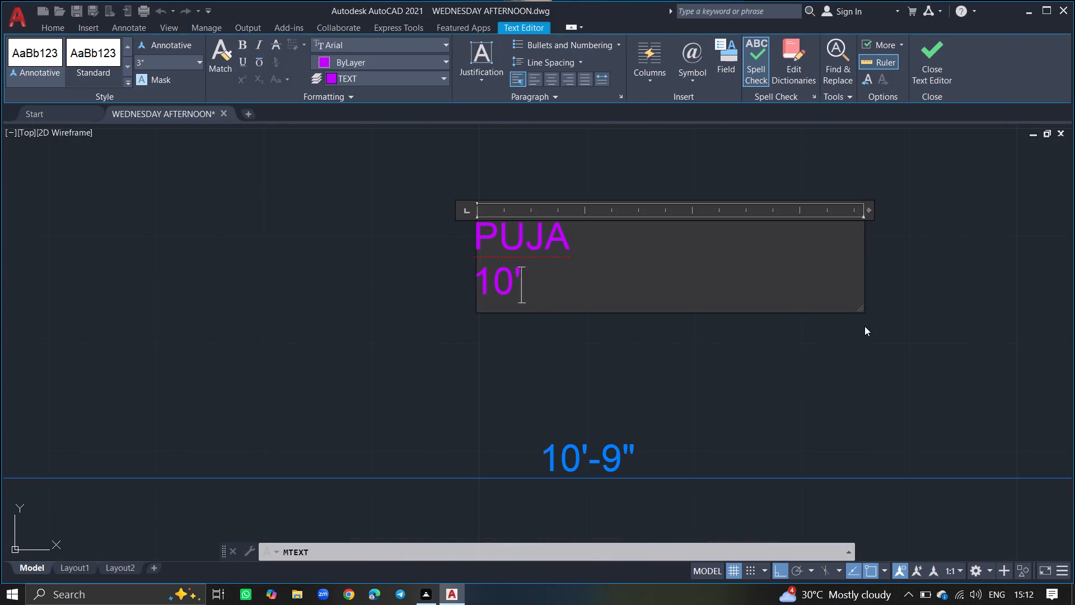
{"action": "key", "text": "space"}
{"action": "key", "text": "9"}
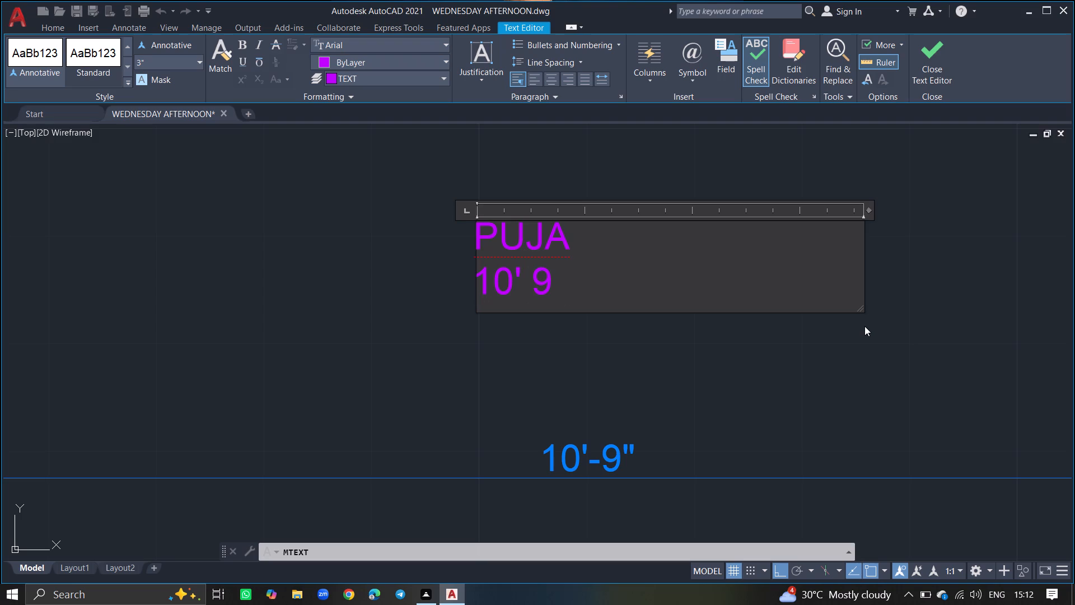
{"action": "key", "text": "shift+quotedbl"}
{"action": "key", "text": "Return"}
{"action": "key", "text": "Return"}
{"action": "key", "text": "Return"}
{"action": "key", "text": "Return"}
{"action": "key", "text": "Return"}
{"action": "key", "text": "Return"}
{"action": "key", "text": "Return"}
{"action": "key", "text": "Return"}
{"action": "key", "text": "Return"}
{"action": "key", "text": "Return"}
{"action": "key", "text": "Return"}
{"action": "key", "text": "Return"}
{"action": "key", "text": "Return"}
{"action": "key", "text": "Return"}
{"action": "key", "text": "Return"}
{"action": "key", "text": "Return"}
{"action": "key", "text": "Return"}
{"action": "key", "text": "Return"}
{"action": "key", "text": "Return"}
{"action": "key", "text": "Return"}
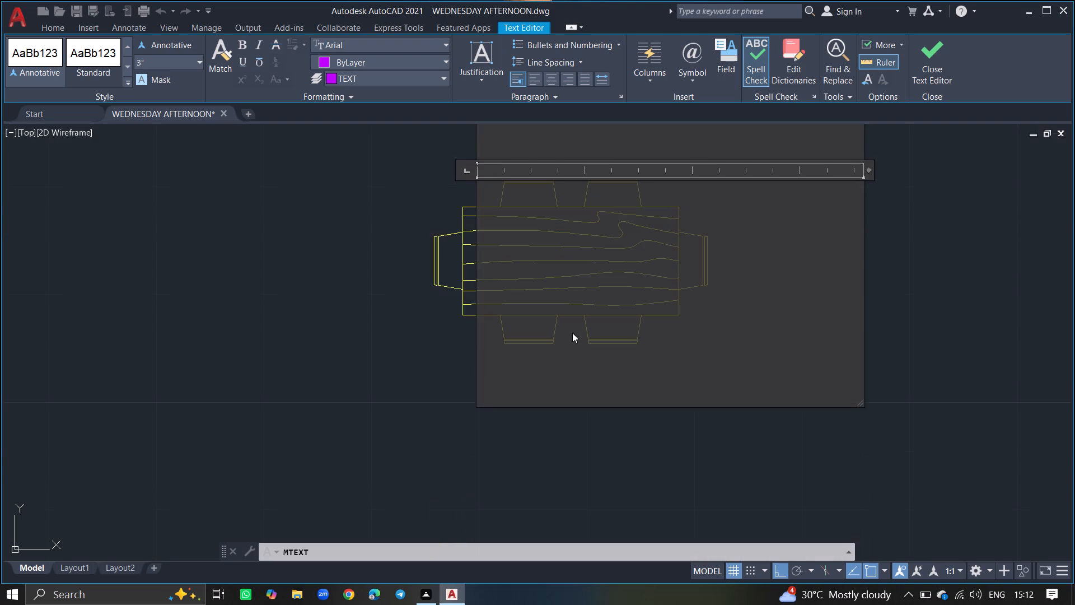
{"action": "key", "text": "Escape"}
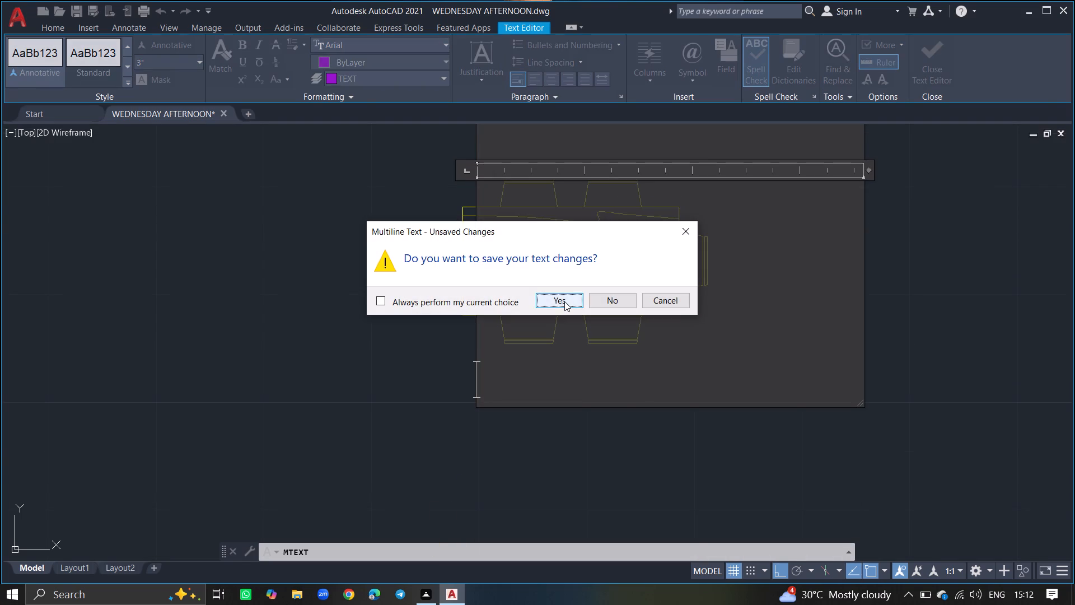
{"action": "left_click", "coordinate": [564, 301]}
Make DIMENSIONS the current layer.
{"action": "scroll", "coordinate": [564, 301], "scroll_direction": "down", "scroll_amount": 2, "text": "ctrl"}
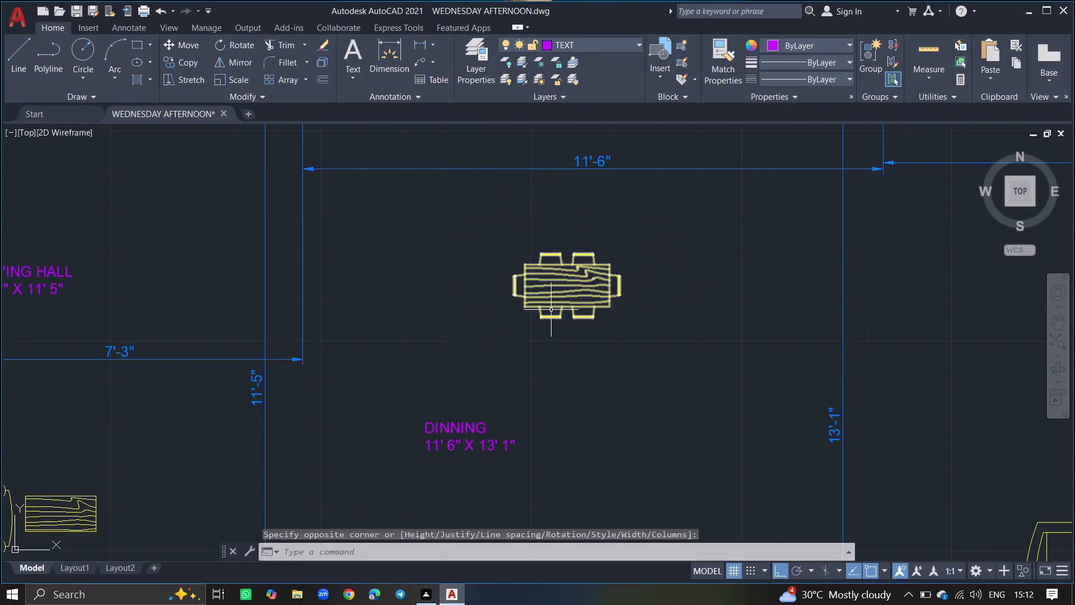
{"action": "scroll", "coordinate": [549, 311], "scroll_direction": "down", "scroll_amount": 3, "text": "ctrl"}
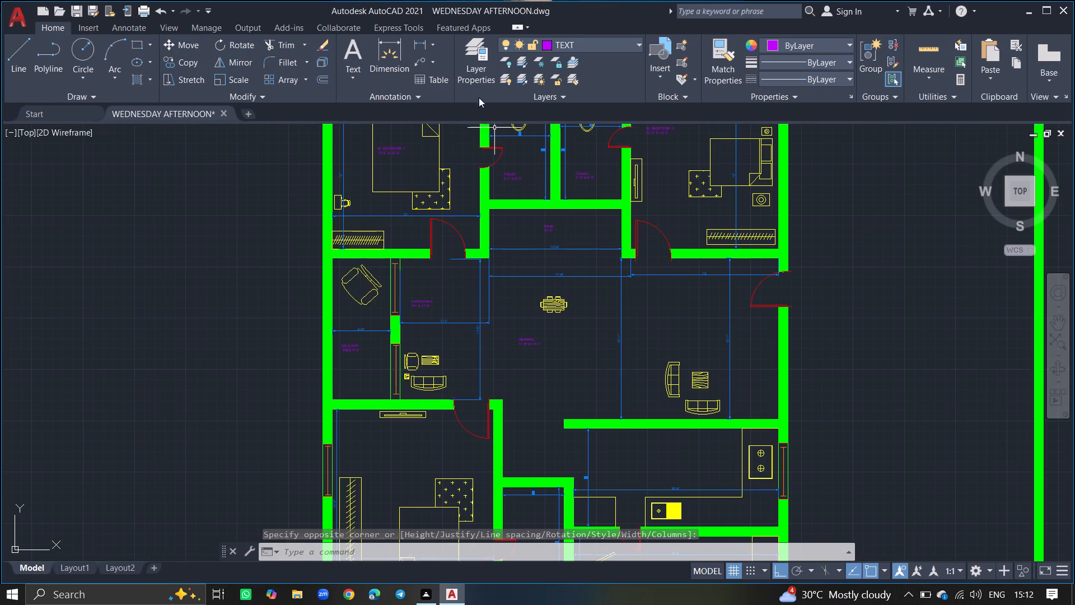
{"action": "left_click", "coordinate": [471, 69]}
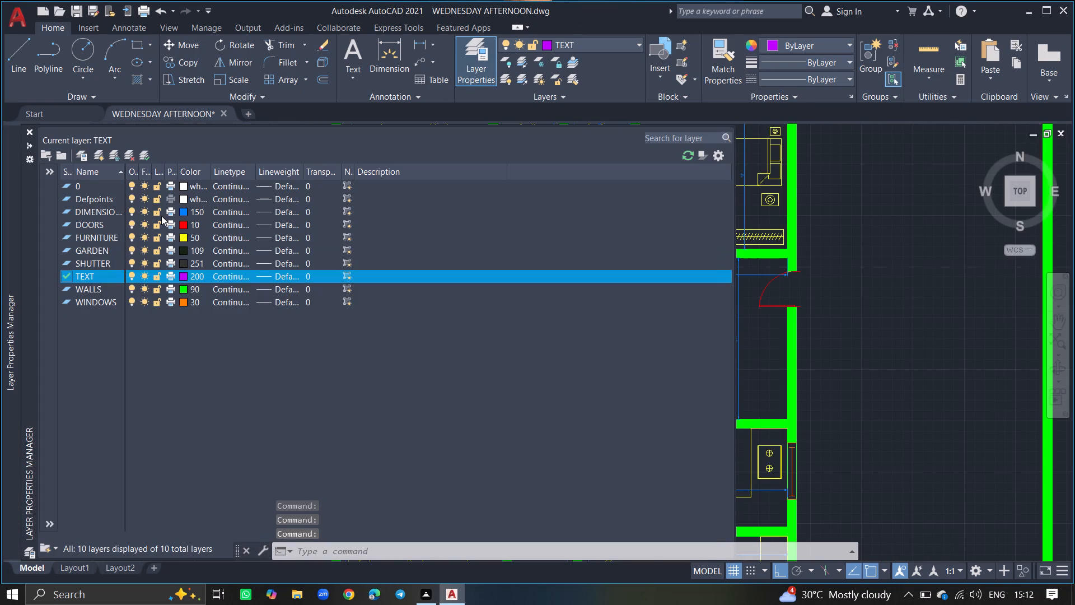
{"action": "double_click", "coordinate": [106, 211]}
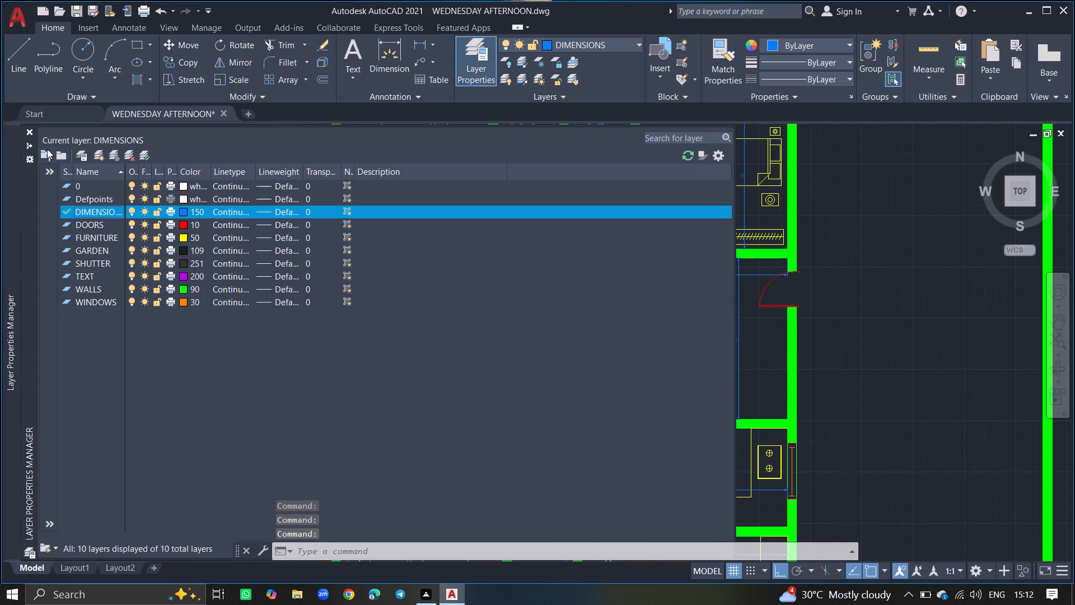
Delete the PUJA text with its 10' 9" size line from the recess below the two toilets.
{"action": "left_click", "coordinate": [27, 131]}
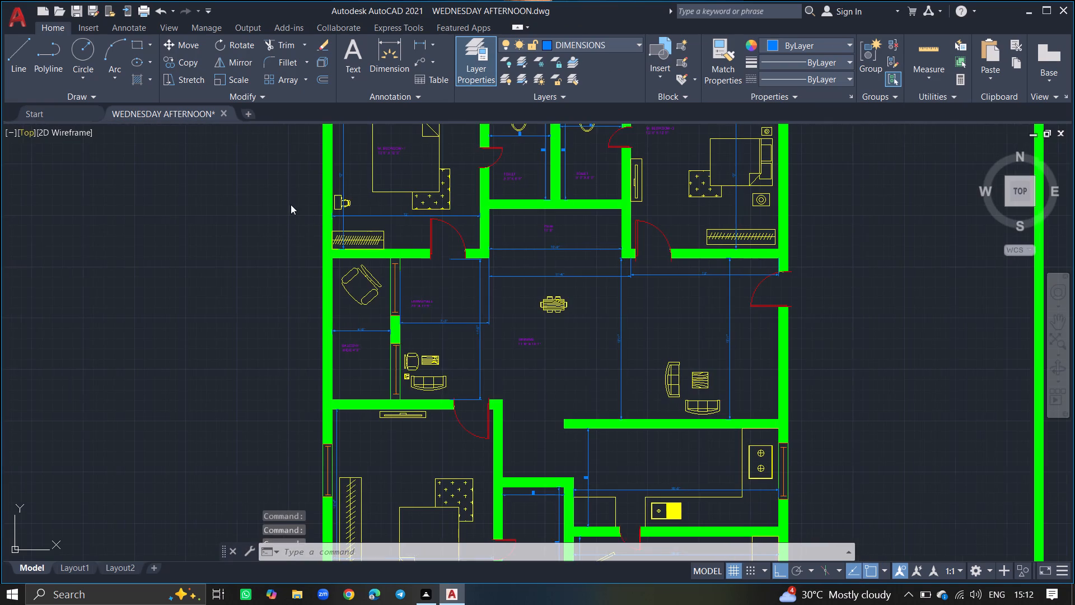
{"action": "scroll", "coordinate": [527, 243], "scroll_direction": "up", "scroll_amount": 4, "text": "ctrl"}
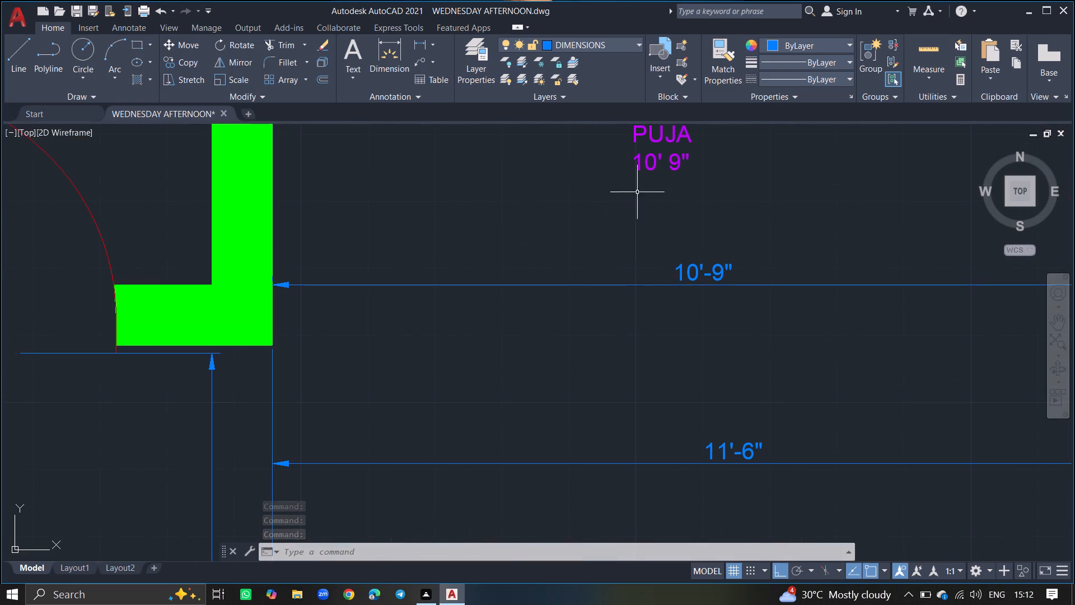
{"action": "left_click", "coordinate": [653, 169]}
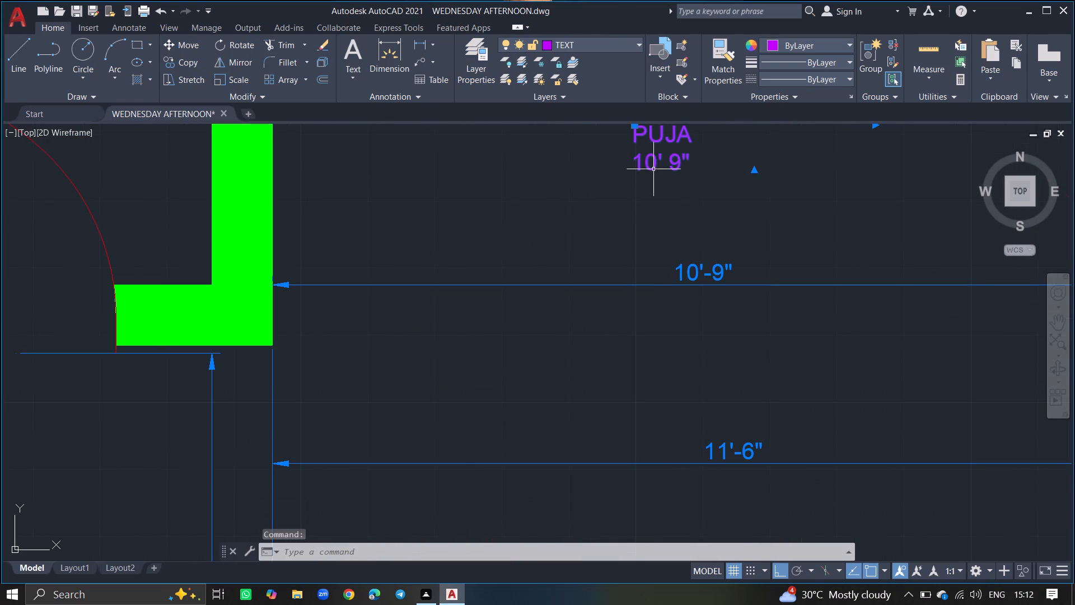
{"action": "key", "text": "Delete"}
Add a vertical linear dimension for the recess depth, just inside its left wall, from the inner top corner to the wall's lower end.
{"action": "scroll", "coordinate": [653, 169], "scroll_direction": "down", "scroll_amount": 4, "text": "ctrl"}
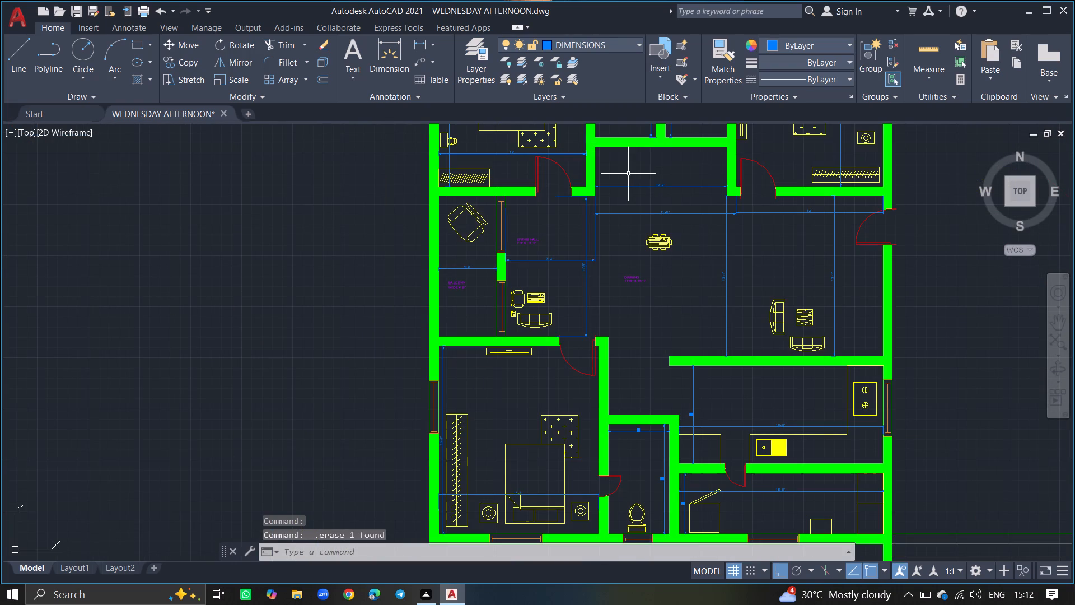
{"action": "type", "text": "DIML"}
{"action": "left_click", "coordinate": [655, 199]}
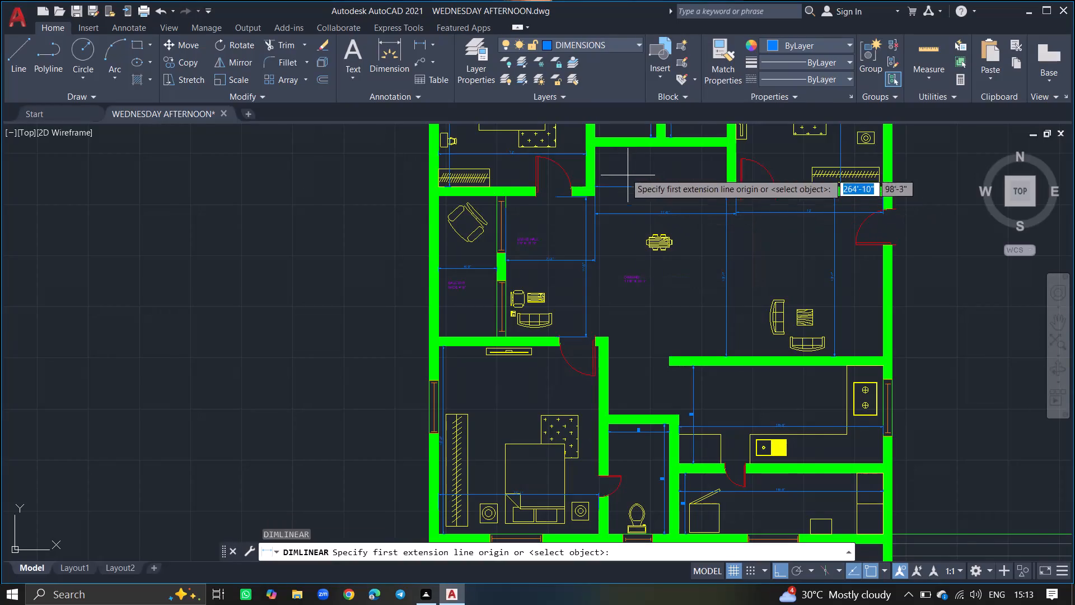
{"action": "scroll", "coordinate": [596, 150], "scroll_direction": "up", "scroll_amount": 4, "text": "ctrl"}
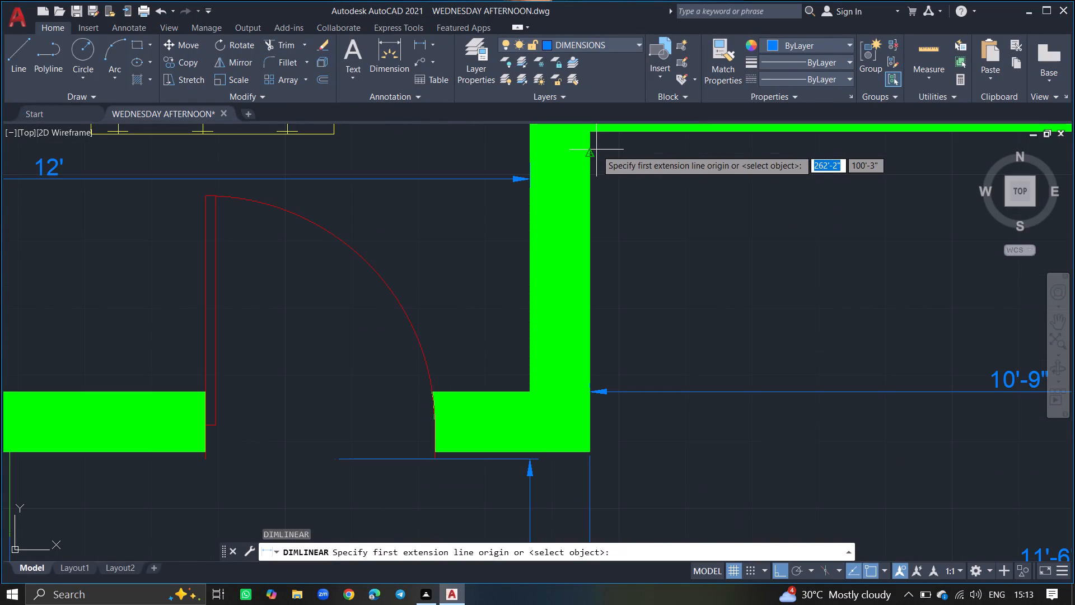
{"action": "left_click_drag", "start_coordinate": [589, 136], "coordinate": [594, 416]}
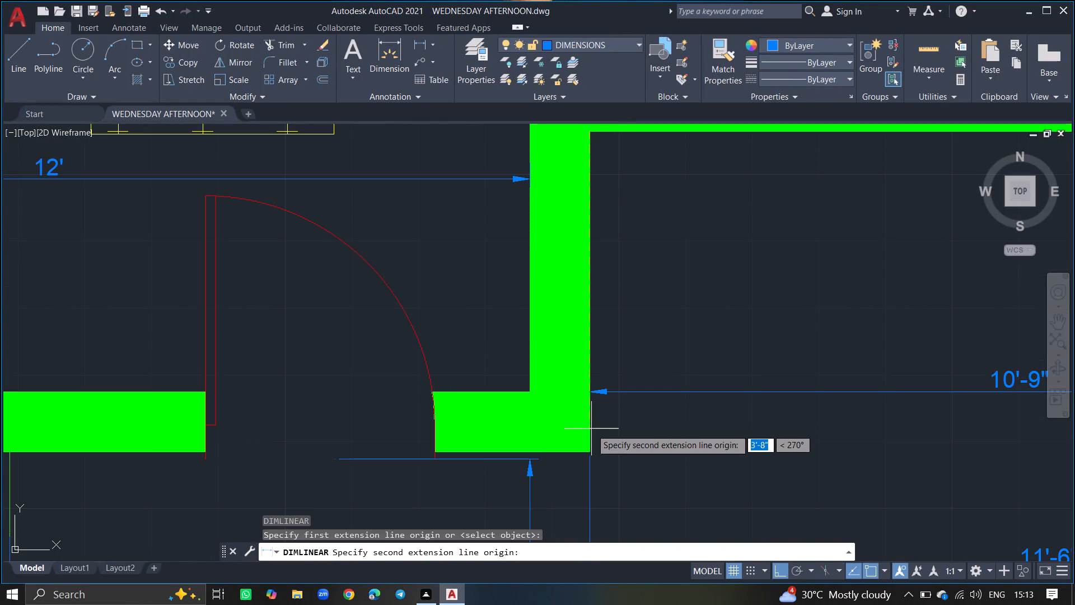
{"action": "left_click", "coordinate": [591, 450]}
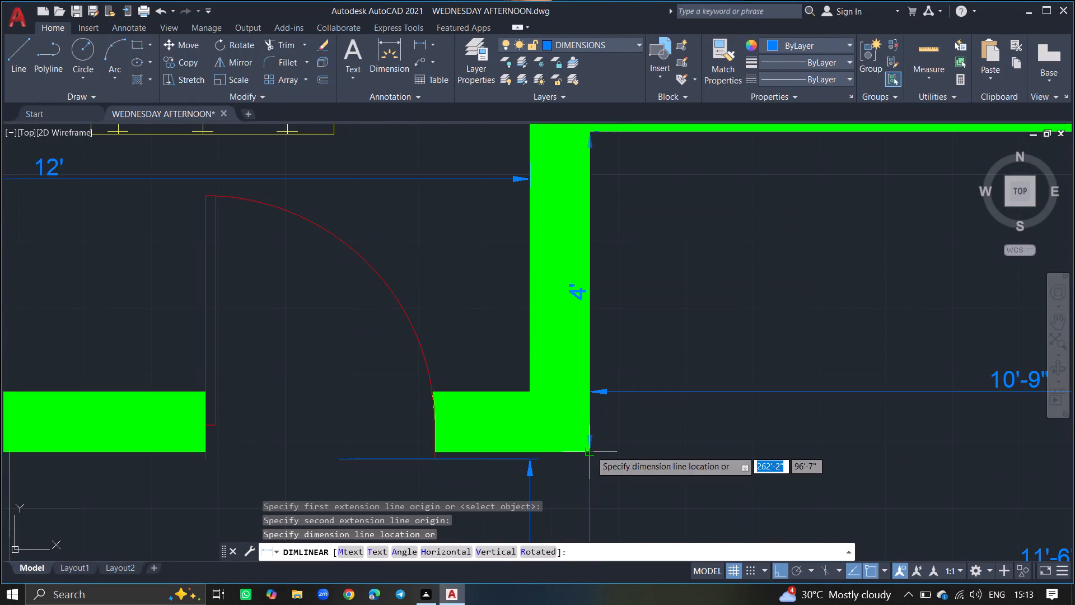
{"action": "left_click", "coordinate": [639, 449]}
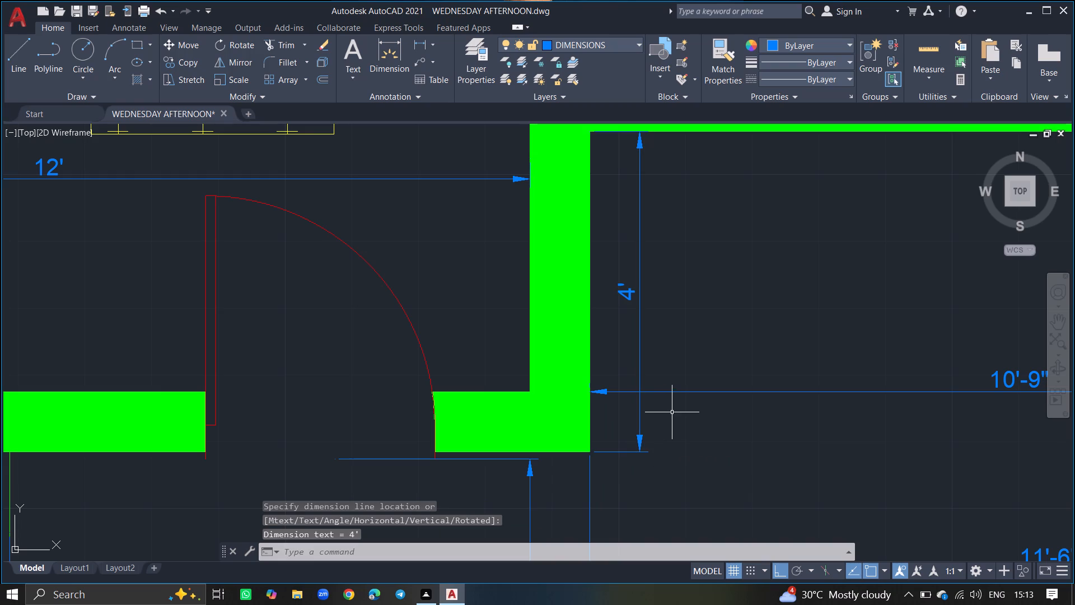
Make TEXT the current layer.
{"action": "left_click", "coordinate": [470, 65]}
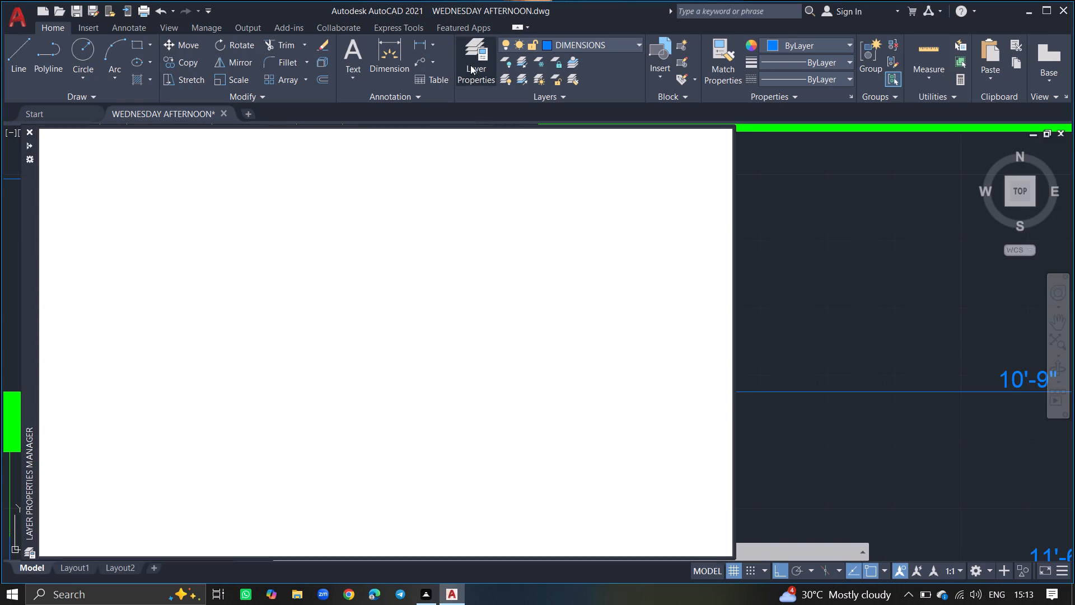
{"action": "double_click", "coordinate": [105, 275]}
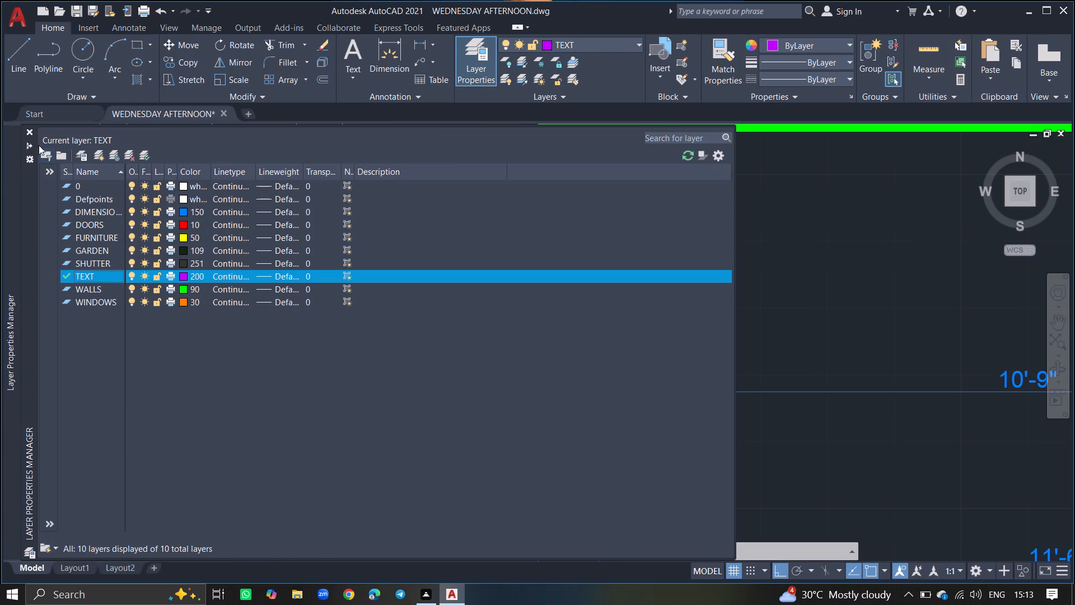
{"action": "left_click", "coordinate": [30, 131]}
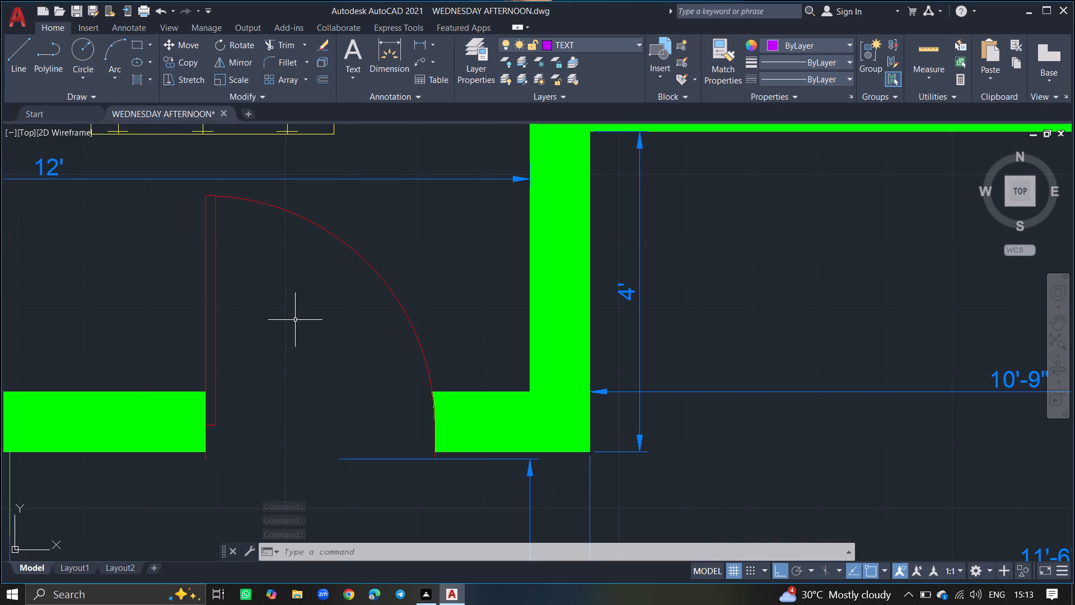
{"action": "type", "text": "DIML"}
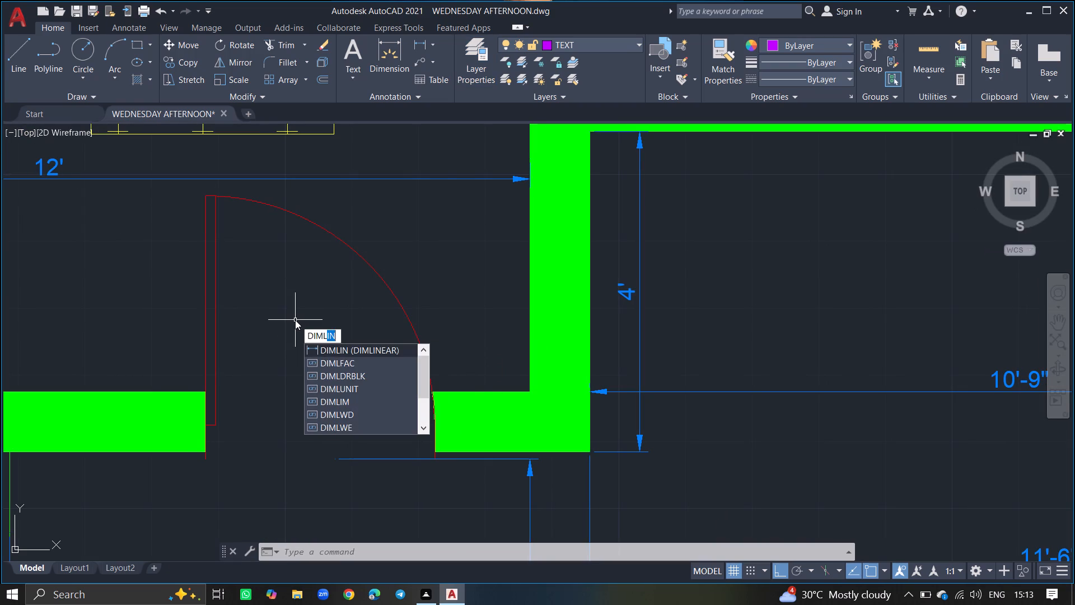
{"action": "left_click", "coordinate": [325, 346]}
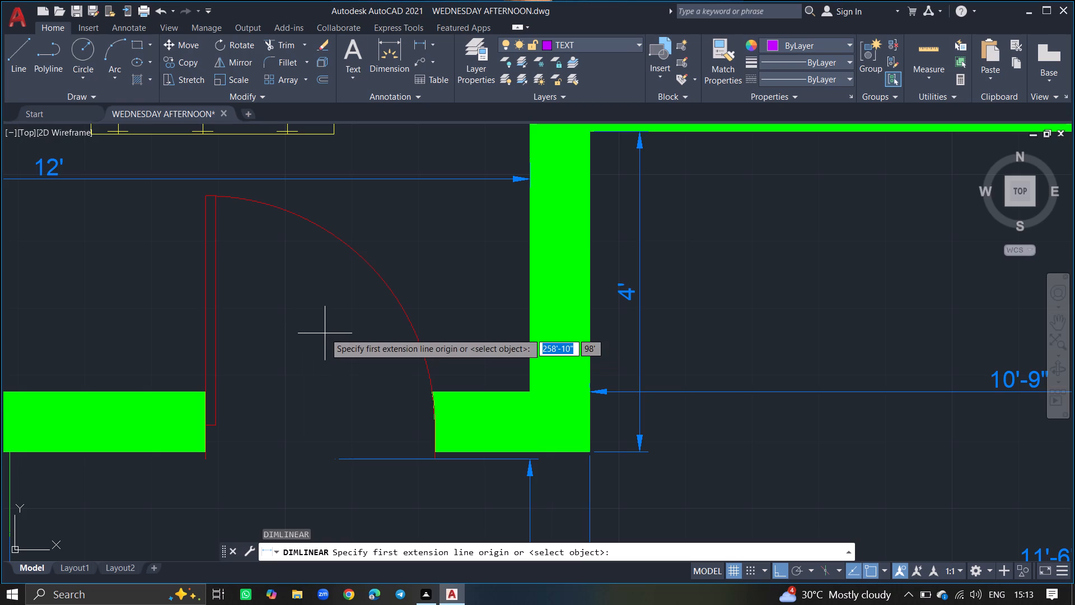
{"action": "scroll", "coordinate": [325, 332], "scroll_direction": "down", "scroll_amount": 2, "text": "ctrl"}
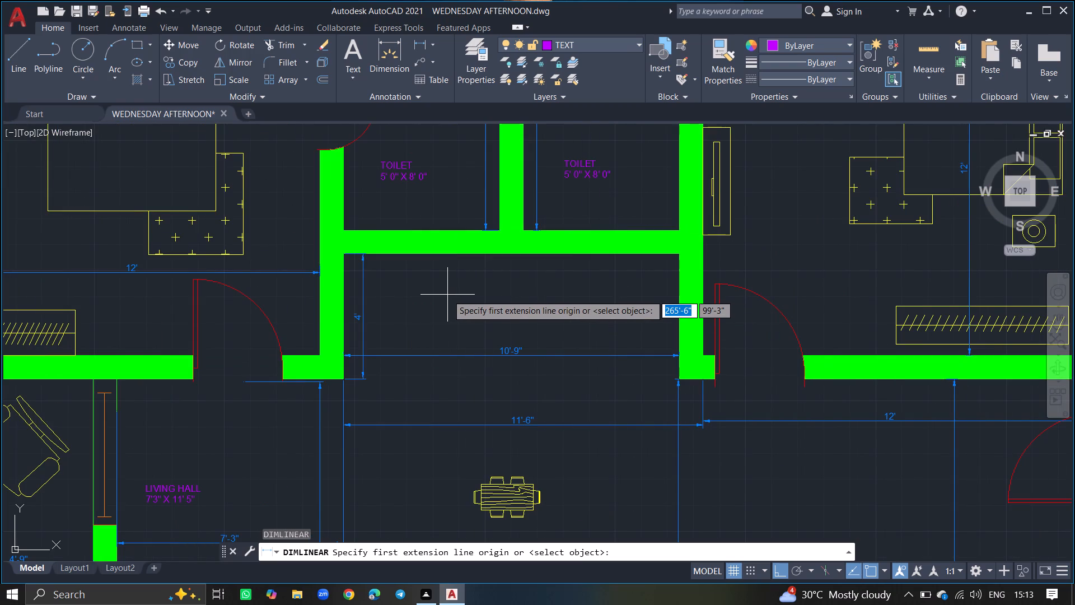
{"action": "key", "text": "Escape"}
Add multiline text "PUJA" with "10' 9" X 4' 0"" beneath it in the recess below the two toilets.
{"action": "type", "text": "MTEXT"}
{"action": "key", "text": "Return"}
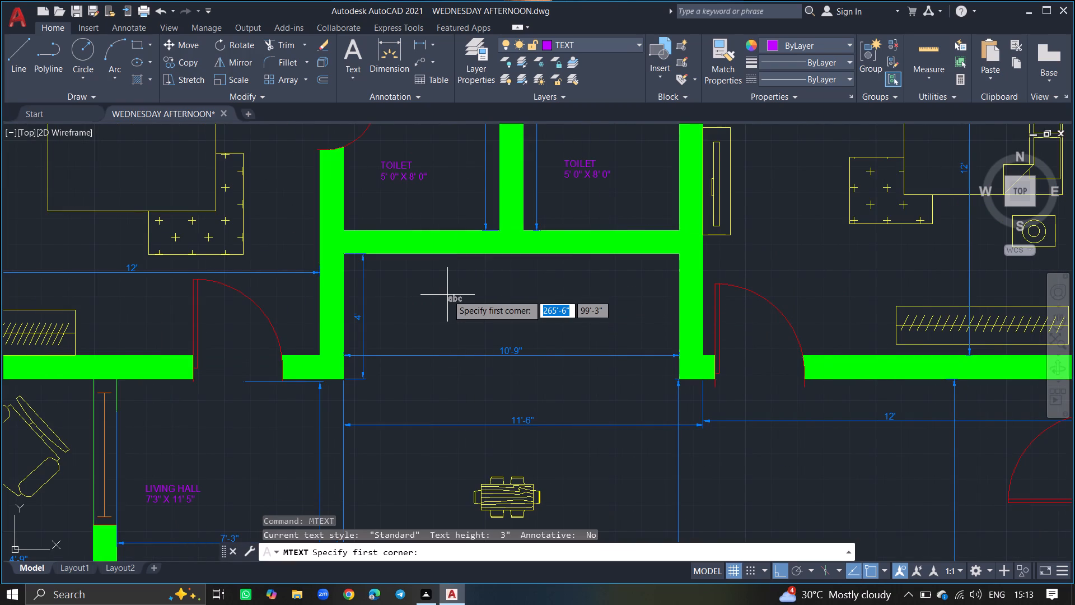
{"action": "left_click", "coordinate": [447, 295]}
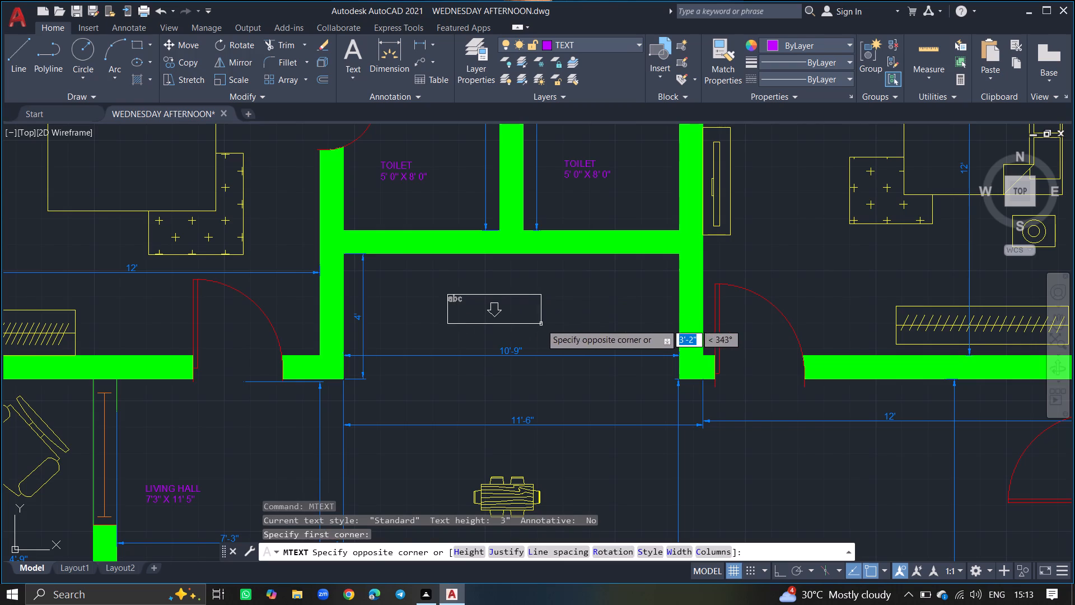
{"action": "left_click", "coordinate": [541, 324]}
{"action": "type", "text": "PUJA"}
{"action": "key", "text": "space"}
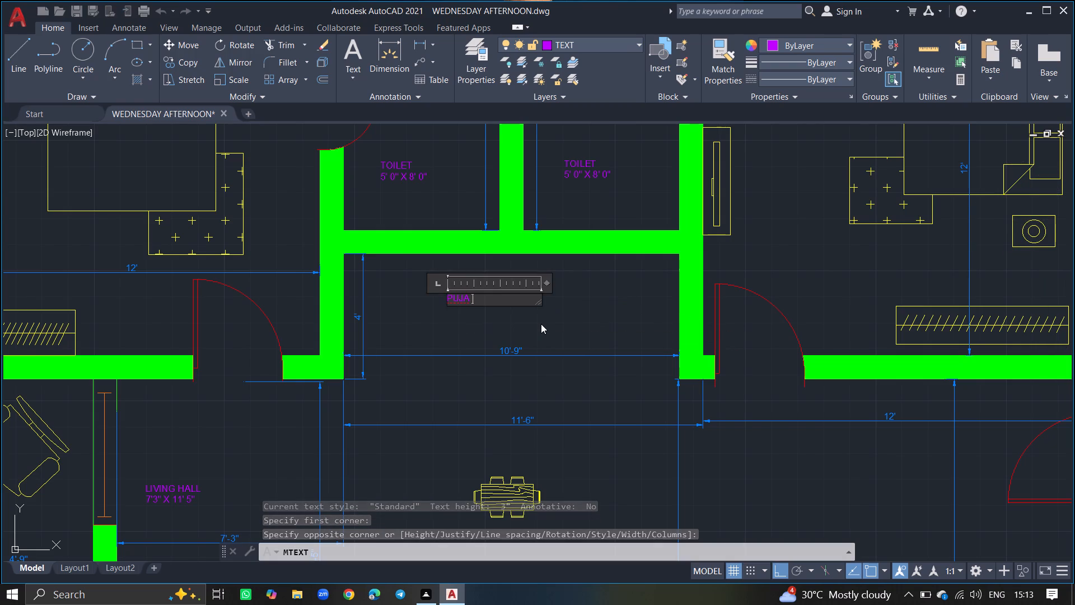
{"action": "key", "text": "Return"}
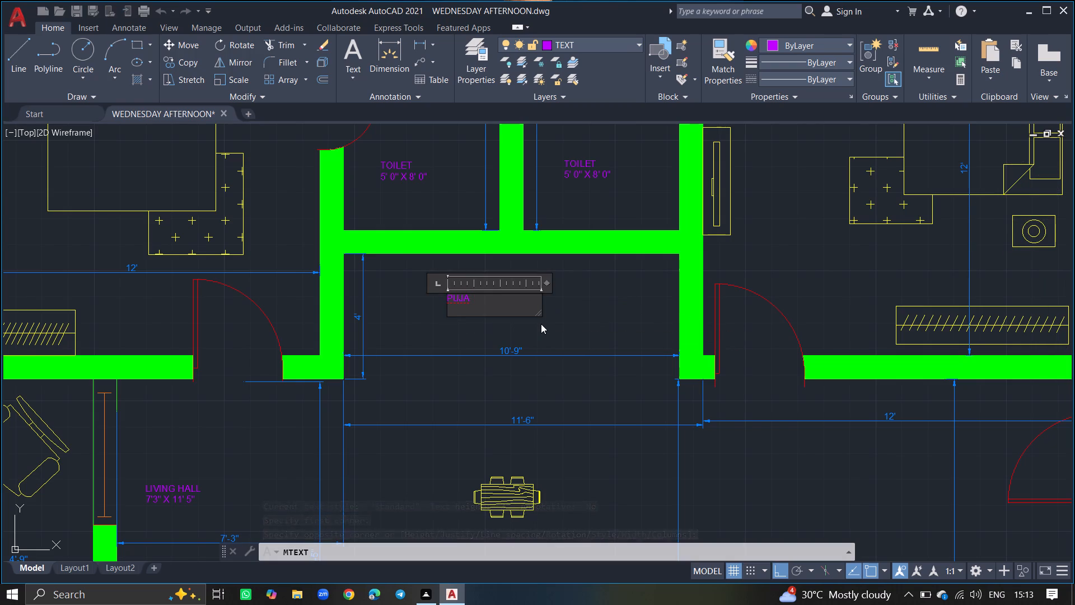
{"action": "type", "text": "10' 0"}
{"action": "key", "text": "BackSpace"}
{"action": "key", "text": "9"}
{"action": "type", "text": "\""}
{"action": "key", "text": "space"}
{"action": "scroll", "coordinate": [541, 324], "scroll_direction": "up", "scroll_amount": 4, "text": "ctrl"}
{"action": "type", "text": "X"}
{"action": "key", "text": "space"}
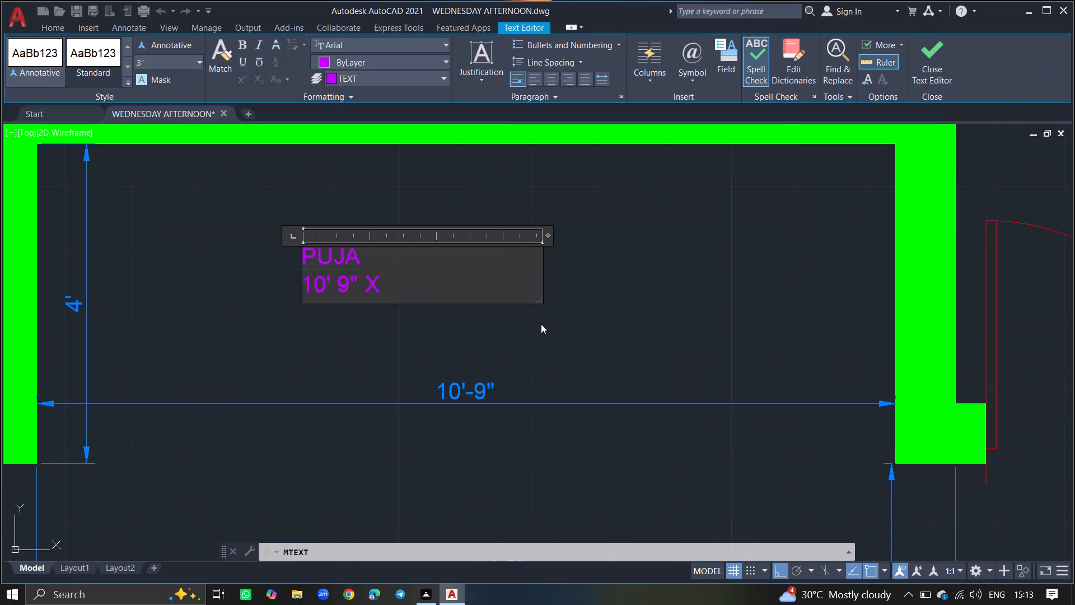
{"action": "type", "text": "4'"}
{"action": "key", "text": "space"}
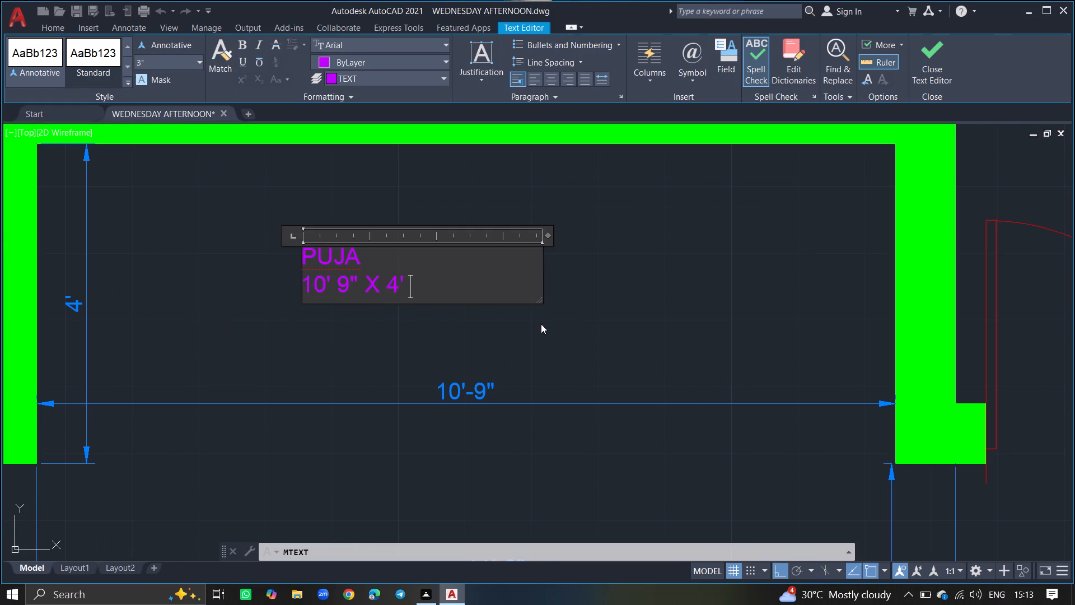
{"action": "key", "text": "0"}
{"action": "key", "text": "shift+quotedbl"}
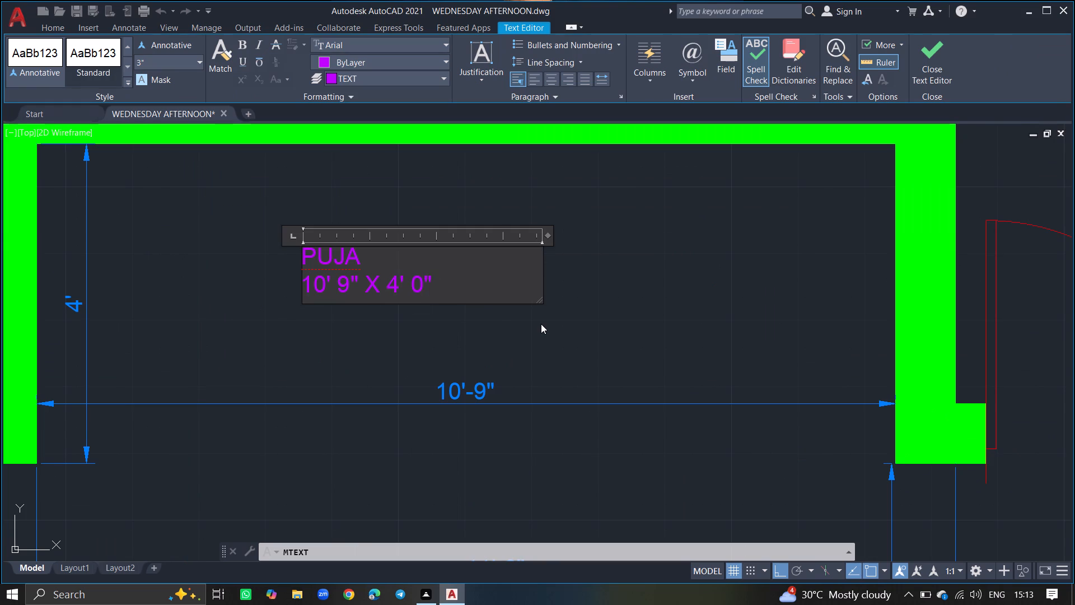
{"action": "left_click", "coordinate": [571, 348]}
Add multiline text "DRAWING HALL" with "12' 0" X 13' 1"" beneath it in the sofa area below the second master bedroom.
{"action": "scroll", "coordinate": [571, 348], "scroll_direction": "down", "scroll_amount": 2, "text": "ctrl"}
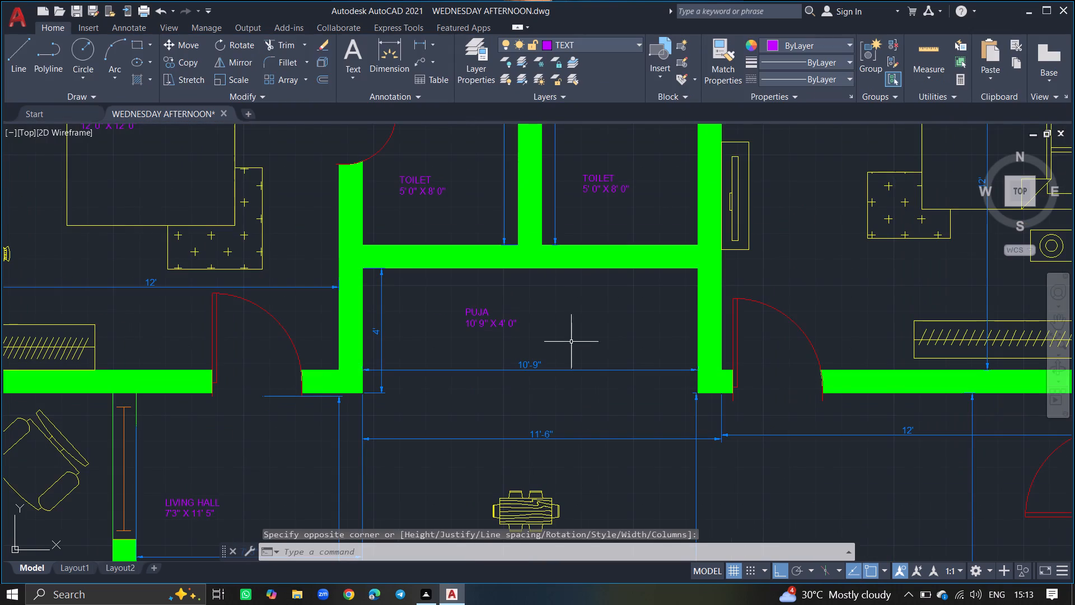
{"action": "scroll", "coordinate": [571, 338], "scroll_direction": "down", "scroll_amount": 1, "text": "ctrl"}
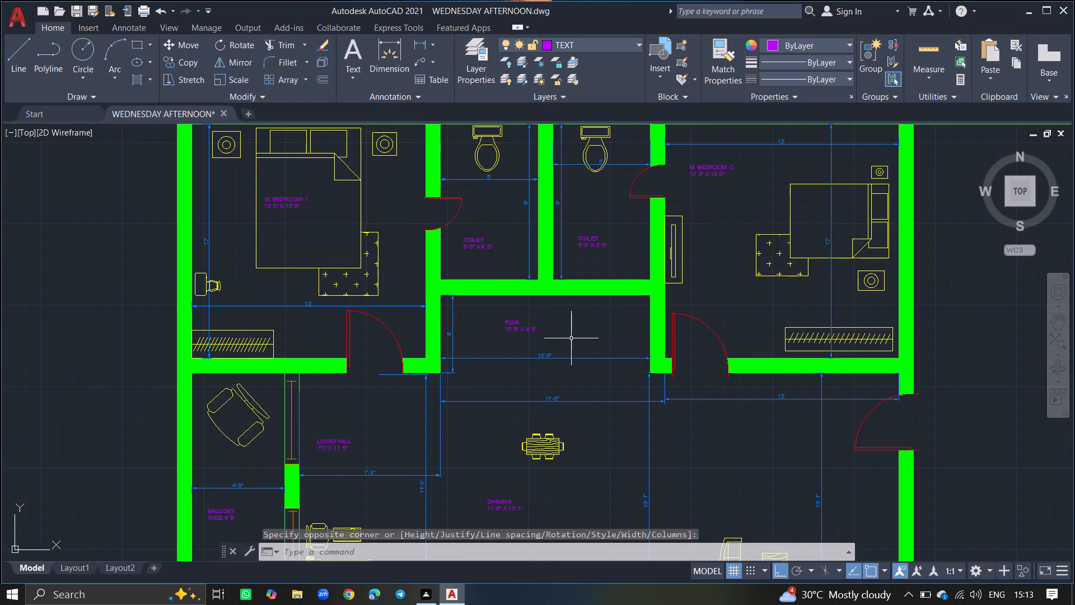
{"action": "scroll", "coordinate": [571, 338], "scroll_direction": "down", "scroll_amount": 1, "text": "ctrl"}
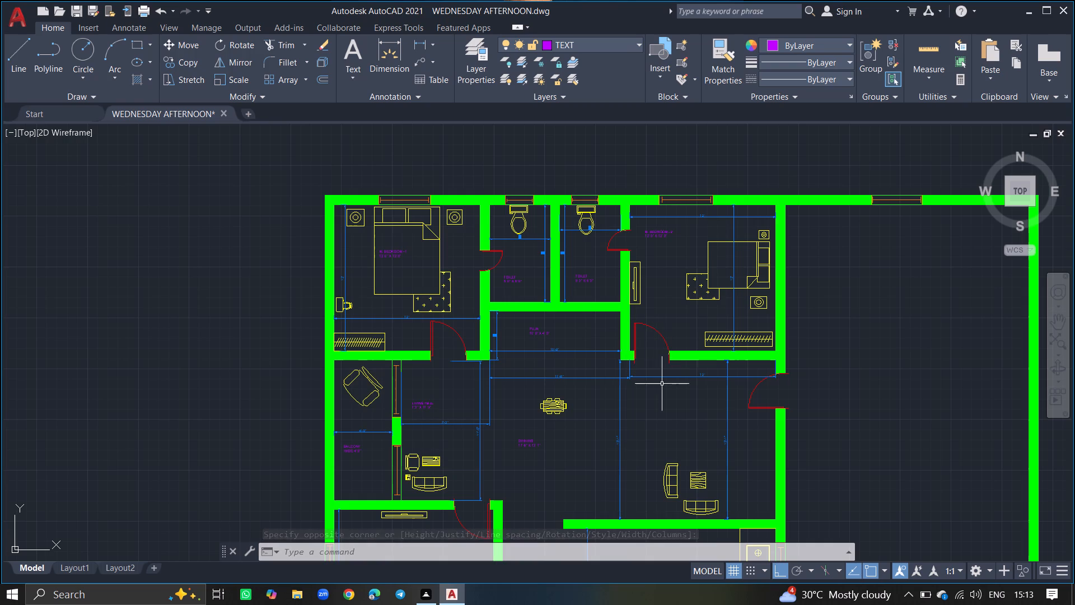
{"action": "scroll", "coordinate": [675, 427], "scroll_direction": "up", "scroll_amount": 4, "text": "ctrl"}
{"action": "type", "text": "MTEXT"}
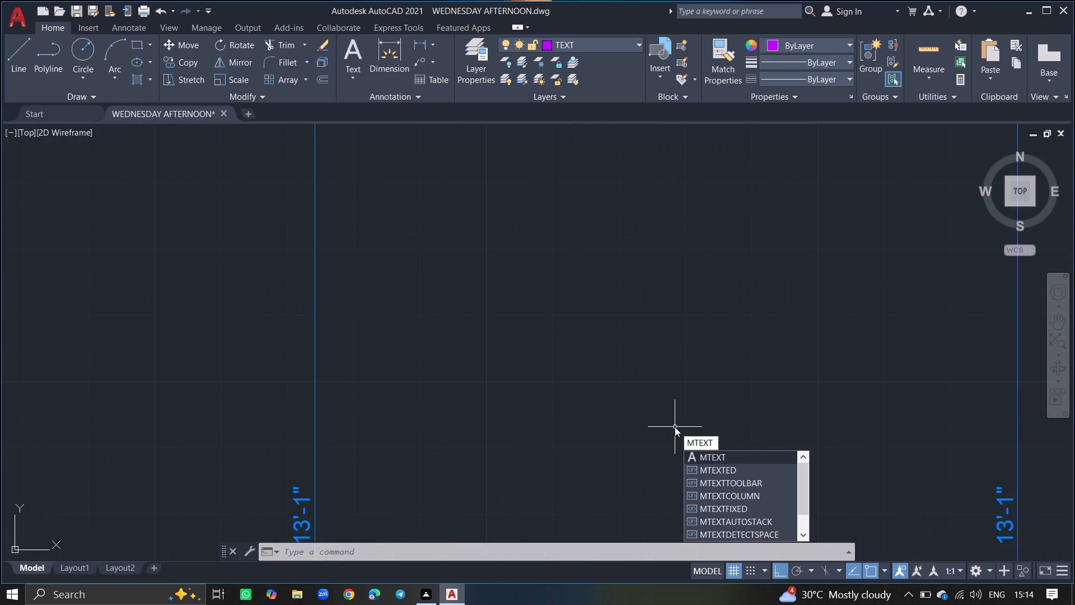
{"action": "key", "text": "Return"}
{"action": "scroll", "coordinate": [675, 427], "scroll_direction": "down", "scroll_amount": 4, "text": "ctrl"}
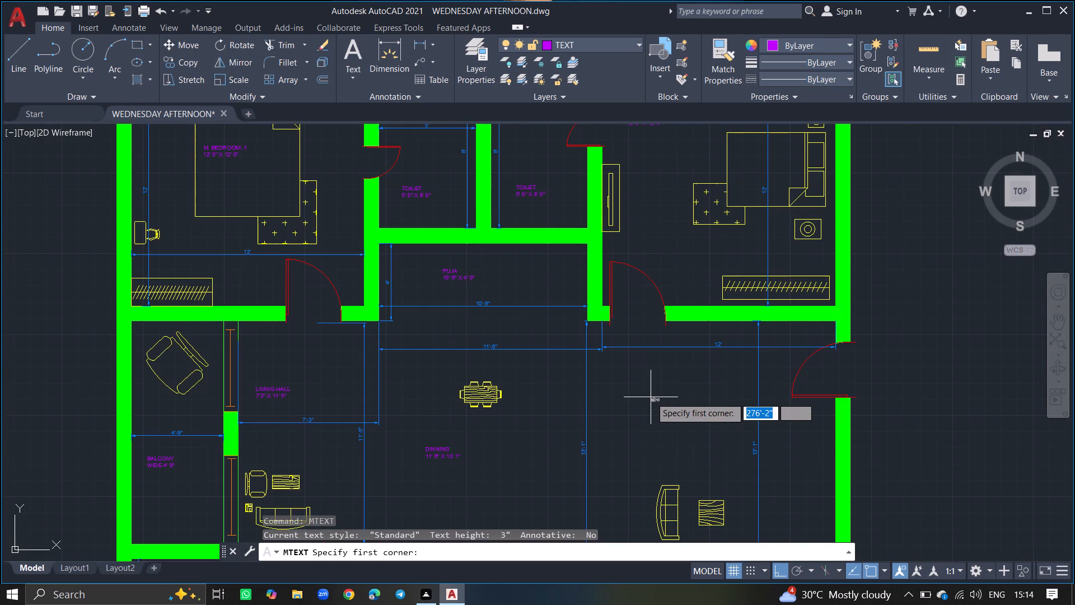
{"action": "left_click", "coordinate": [651, 397]}
{"action": "left_click", "coordinate": [746, 426]}
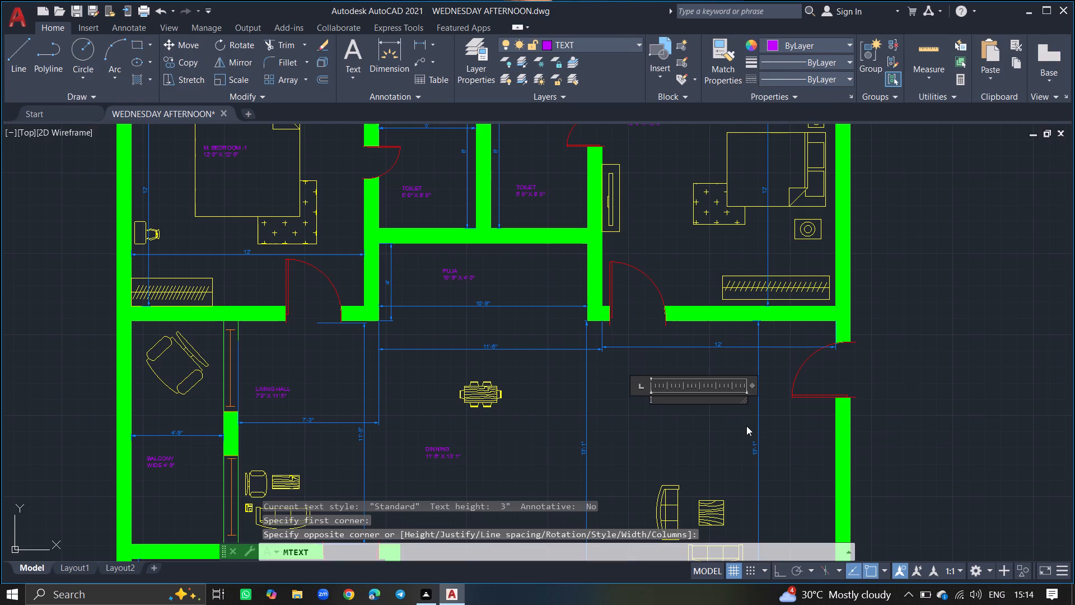
{"action": "scroll", "coordinate": [746, 426], "scroll_direction": "up", "scroll_amount": 3, "text": "ctrl"}
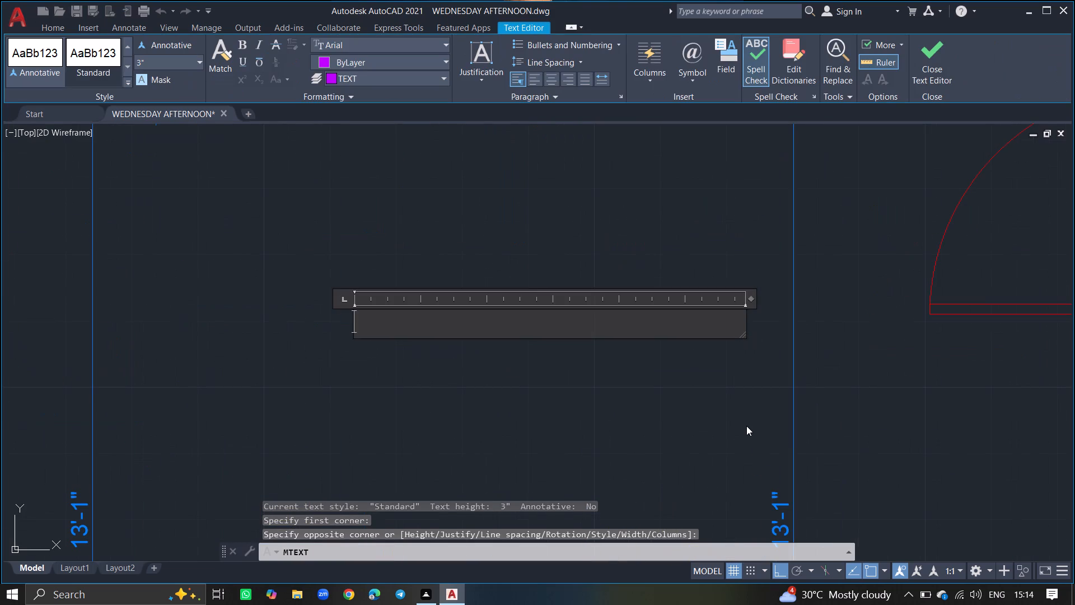
{"action": "type", "text": "DRAW"}
{"action": "type", "text": "ING"}
{"action": "key", "text": "space"}
{"action": "type", "text": "HALL"}
{"action": "key", "text": "space"}
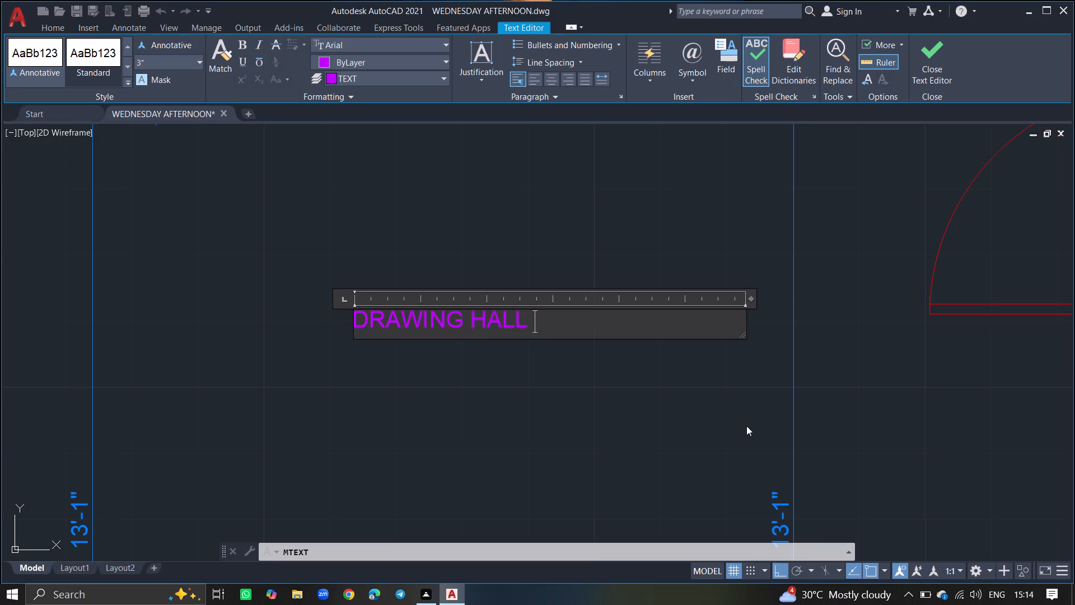
{"action": "key", "text": "Return"}
{"action": "type", "text": "12"}
{"action": "type", "text": "' 0\" X"}
{"action": "key", "text": "space"}
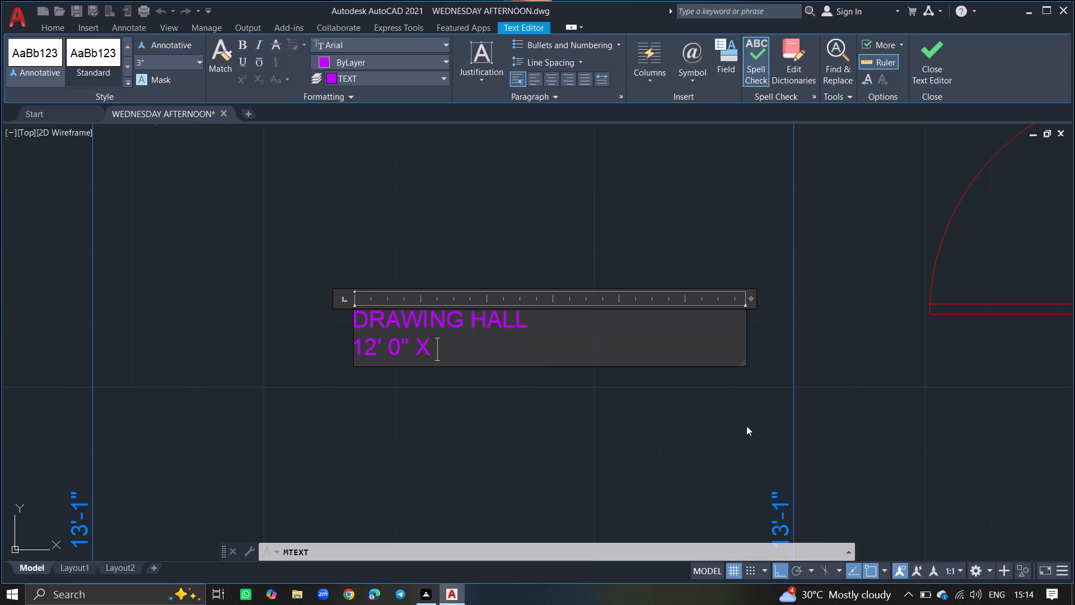
{"action": "type", "text": "13"}
{"action": "type", "text": "' 1"}
{"action": "key", "text": "shift+quotedbl"}
{"action": "left_click", "coordinate": [725, 458]}
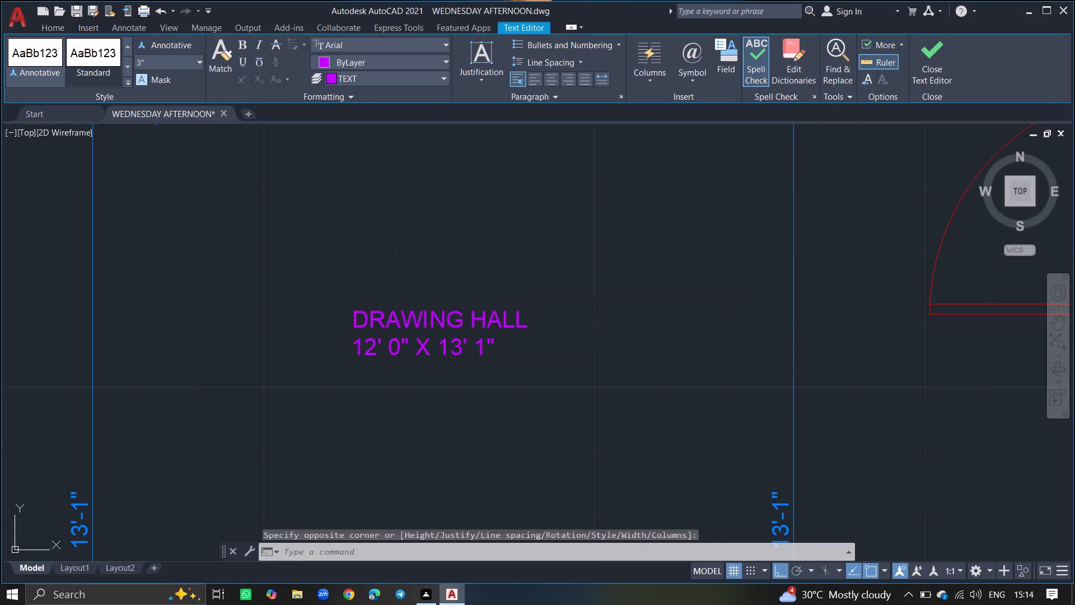
Open the tool palettes.
{"action": "scroll", "coordinate": [725, 458], "scroll_direction": "down", "scroll_amount": 5, "text": "ctrl"}
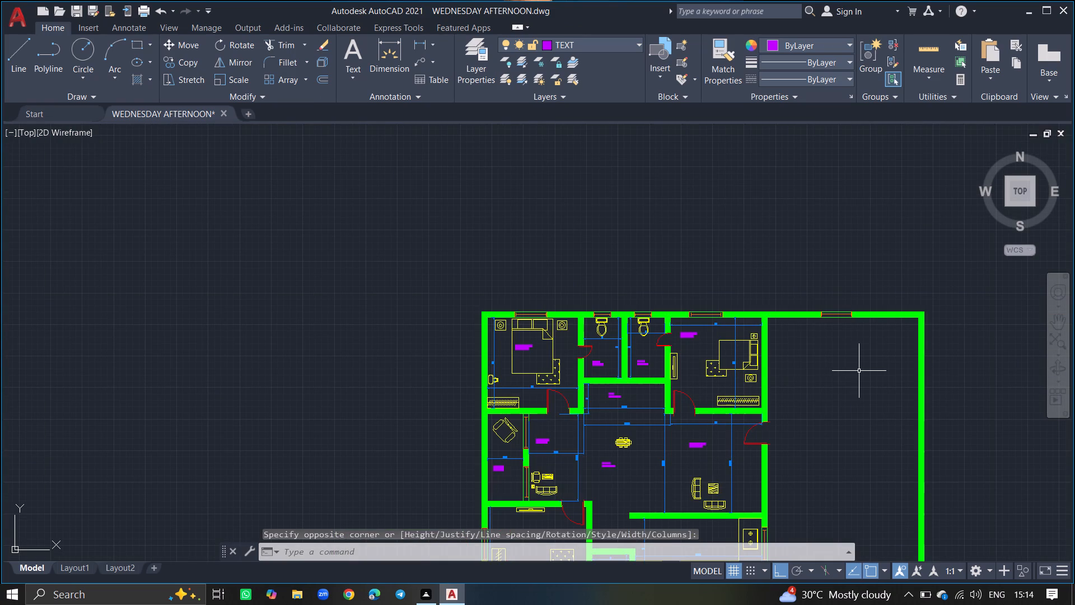
{"action": "key", "text": "ctrl+3"}
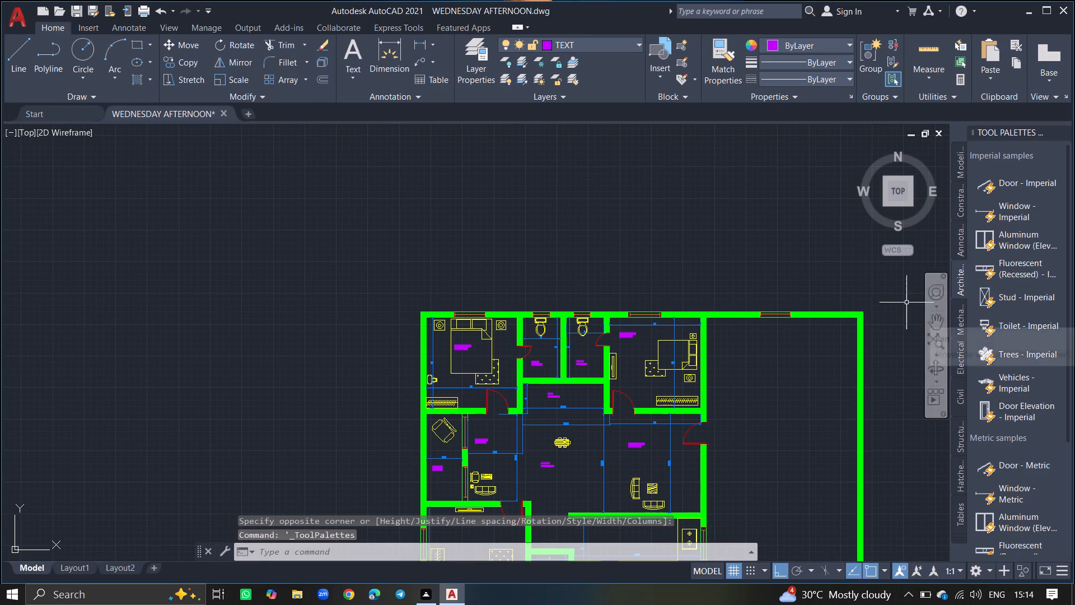
Create a new layer named CARS.
{"action": "left_click", "coordinate": [469, 63]}
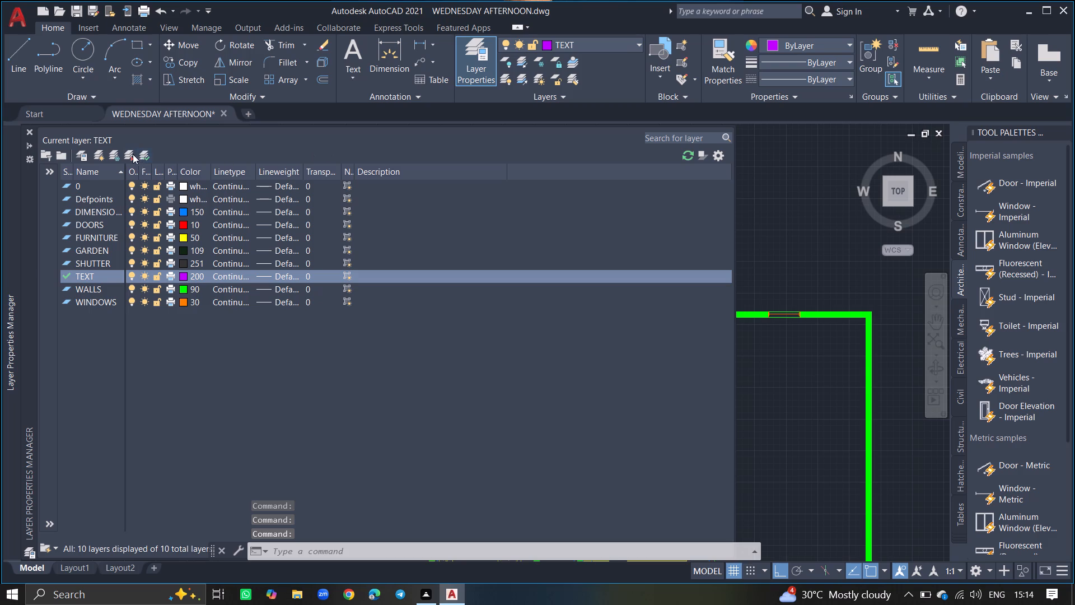
{"action": "left_click", "coordinate": [114, 151]}
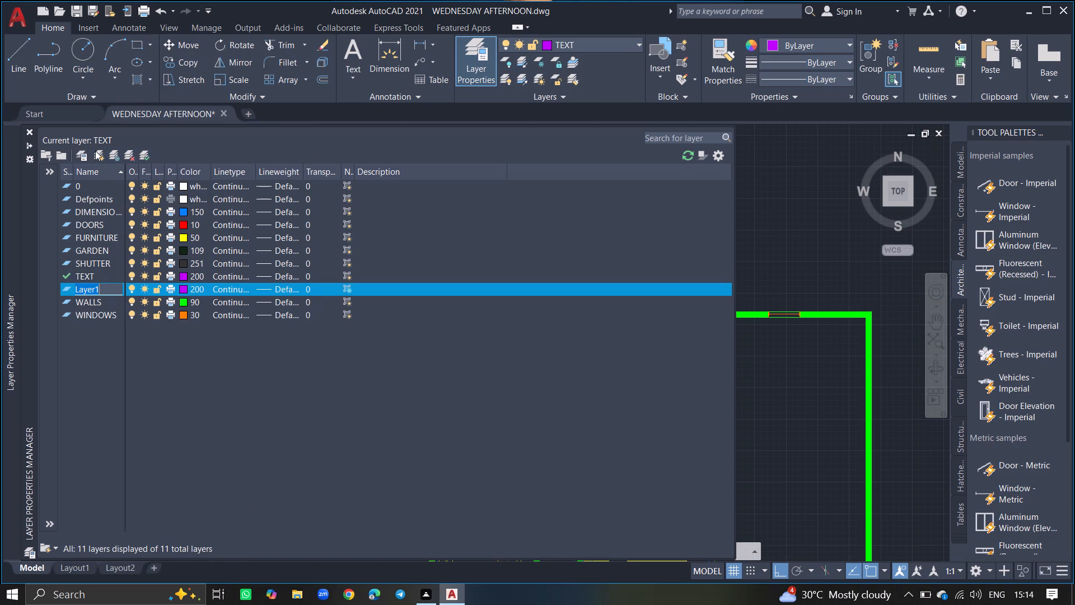
{"action": "left_click", "coordinate": [112, 290]}
{"action": "key", "text": "BackSpace"}
{"action": "key", "text": "BackSpace"}
{"action": "key", "text": "BackSpace"}
{"action": "key", "text": "BackSpace"}
{"action": "key", "text": "BackSpace"}
{"action": "key", "text": "BackSpace"}
{"action": "key", "text": "BackSpace"}
{"action": "key", "text": "BackSpace"}
{"action": "key", "text": "BackSpace"}
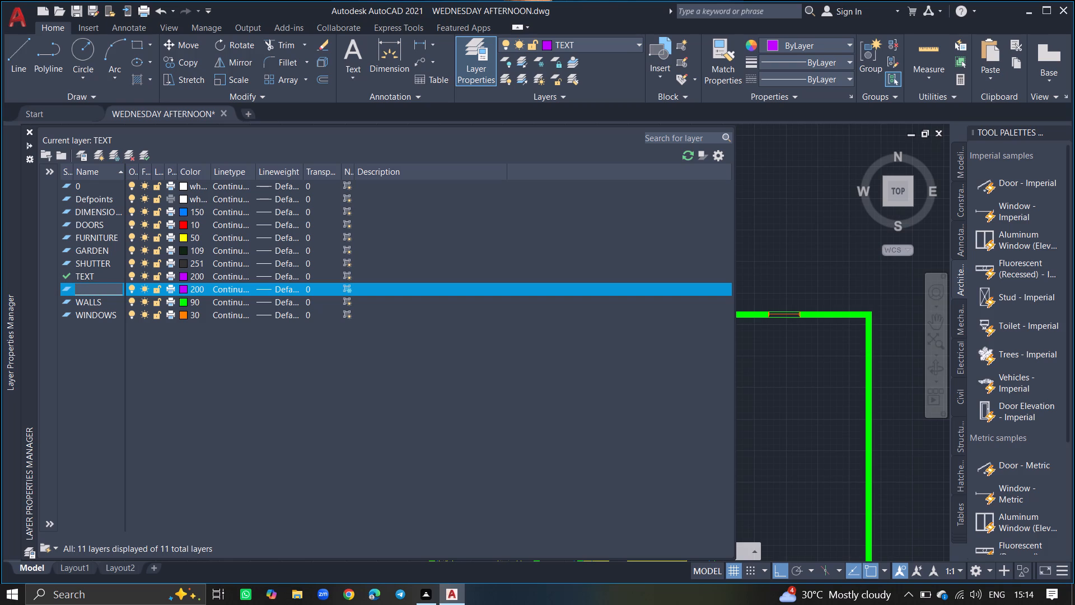
{"action": "type", "text": "CARS"}
{"action": "left_click", "coordinate": [125, 383]}
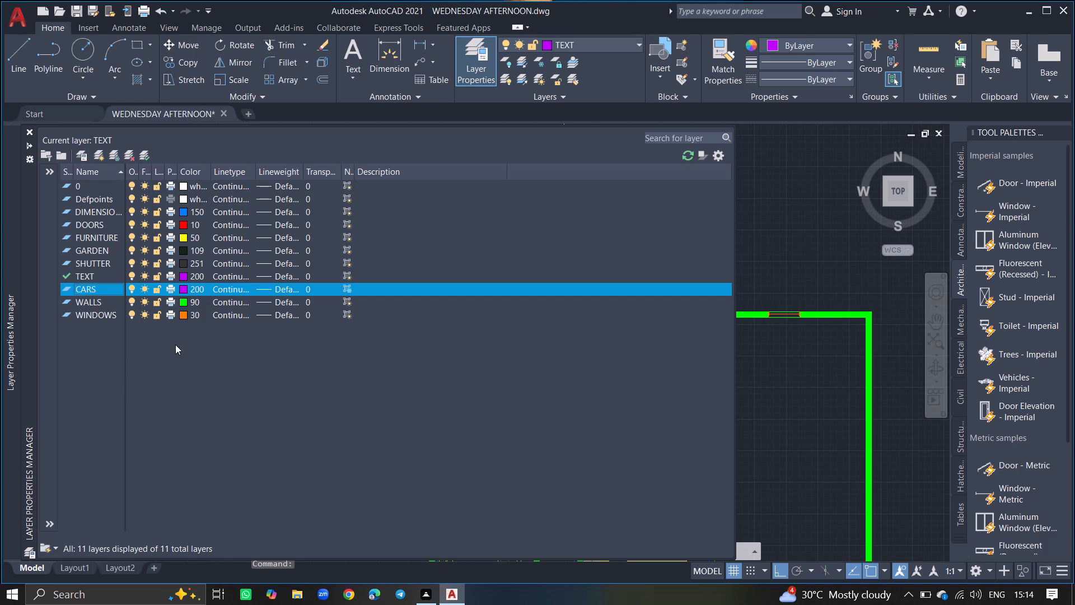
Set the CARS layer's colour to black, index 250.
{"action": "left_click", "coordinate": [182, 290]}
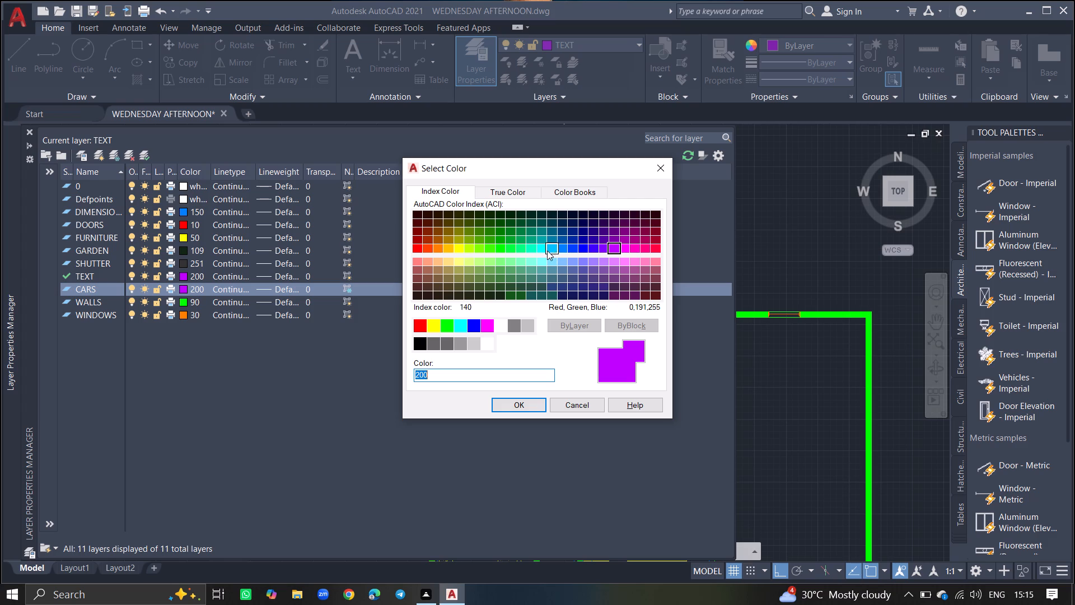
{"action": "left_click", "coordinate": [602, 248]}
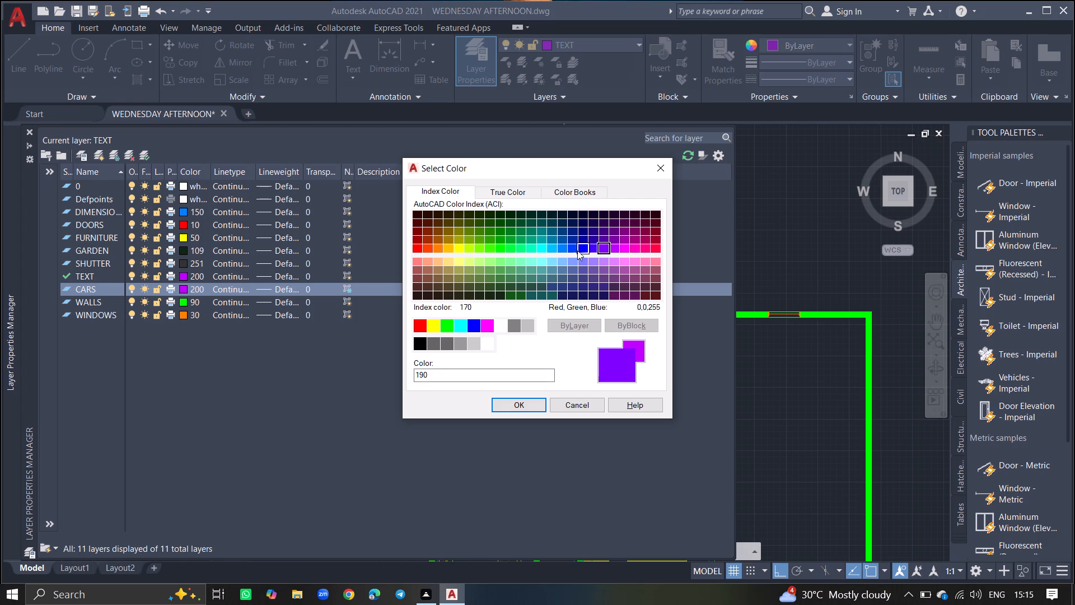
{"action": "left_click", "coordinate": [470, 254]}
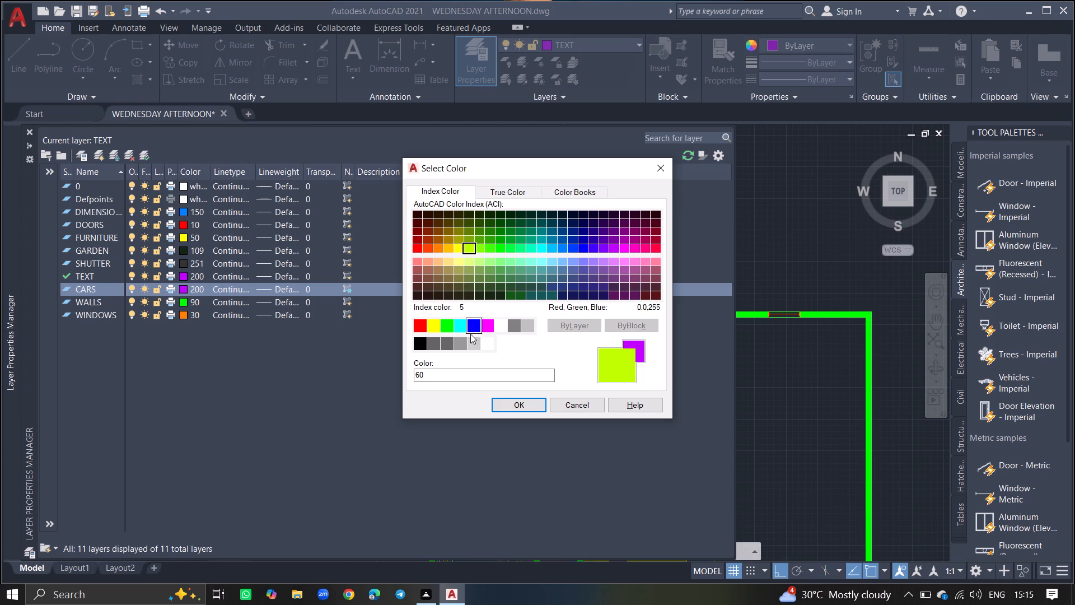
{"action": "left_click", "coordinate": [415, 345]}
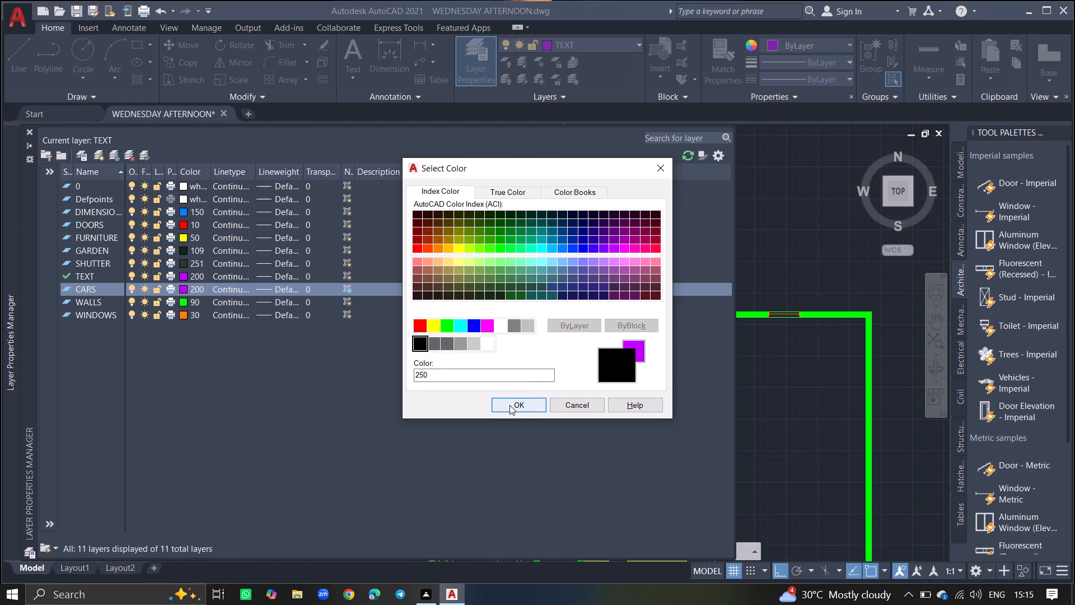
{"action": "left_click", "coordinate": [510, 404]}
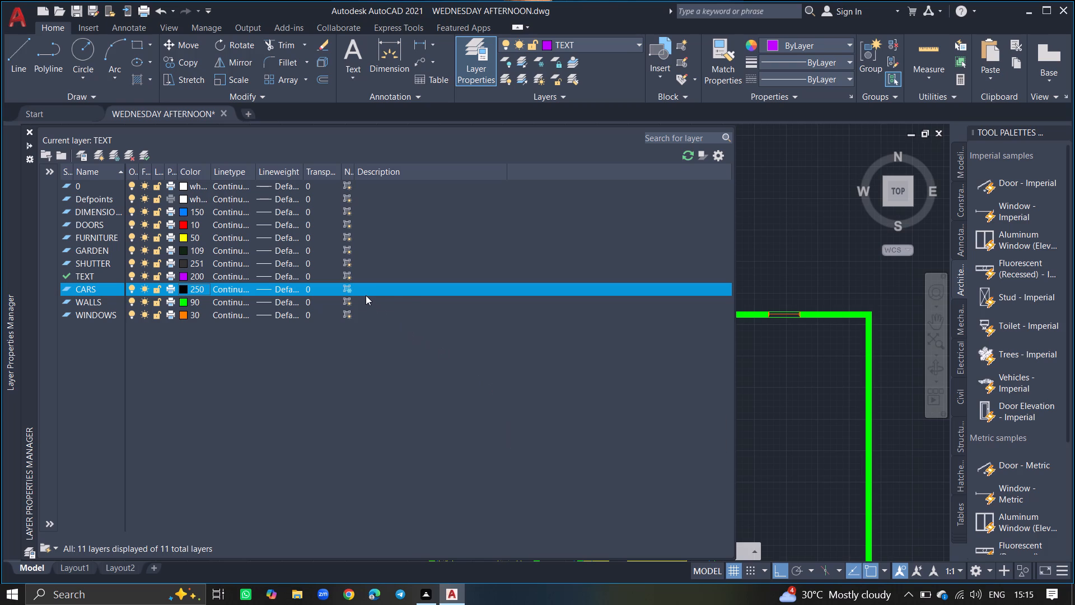
Toggle the CARS layer's new-viewport freeze setting and make CARS the current layer.
{"action": "left_click", "coordinate": [345, 286]}
{"action": "double_click", "coordinate": [107, 291]}
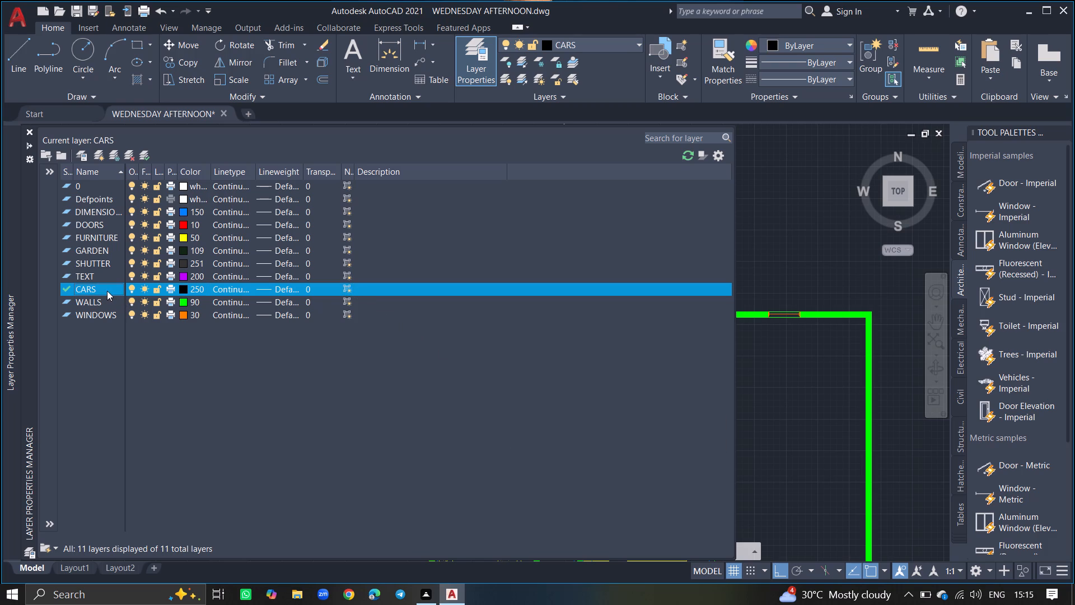
{"action": "left_click", "coordinate": [27, 132]}
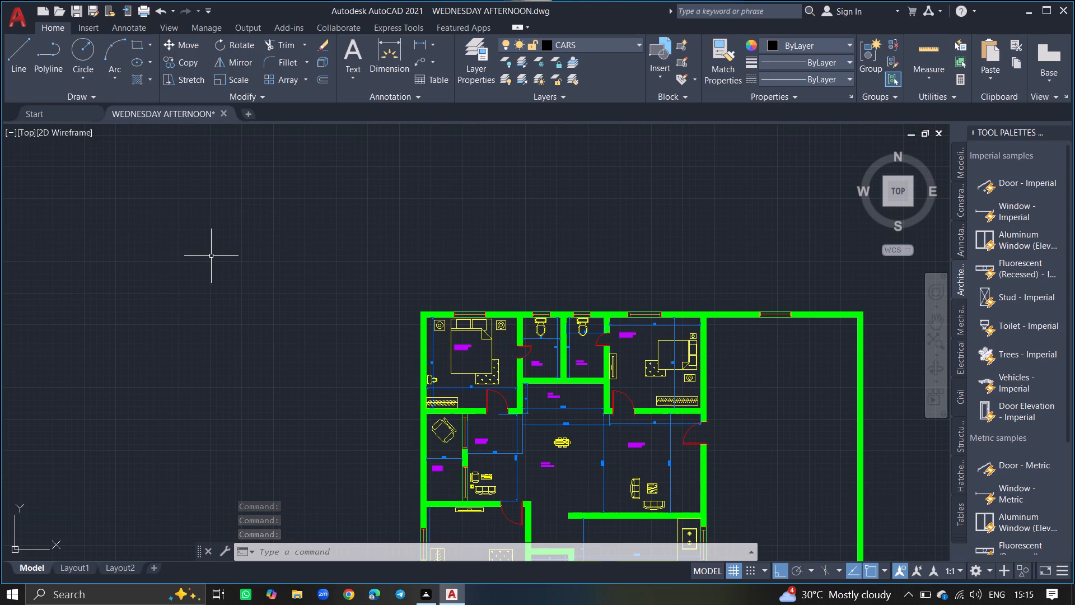
Insert the imperial Vehicles block with its insertion point in the empty space to the lower left of the house plan.
{"action": "left_click", "coordinate": [998, 383]}
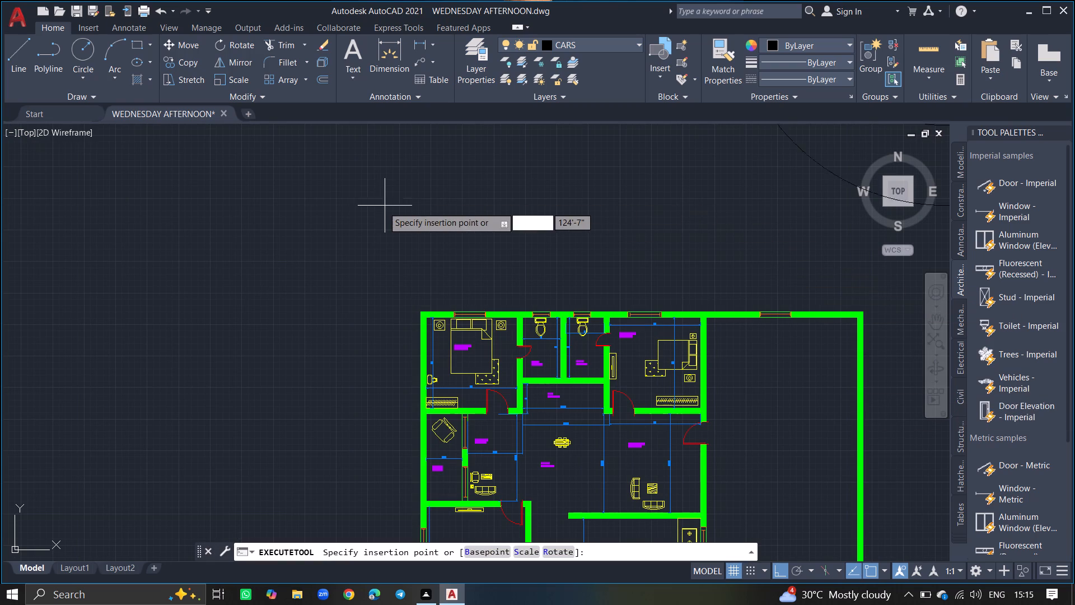
{"action": "scroll", "coordinate": [378, 214], "scroll_direction": "down", "scroll_amount": 3, "text": "ctrl"}
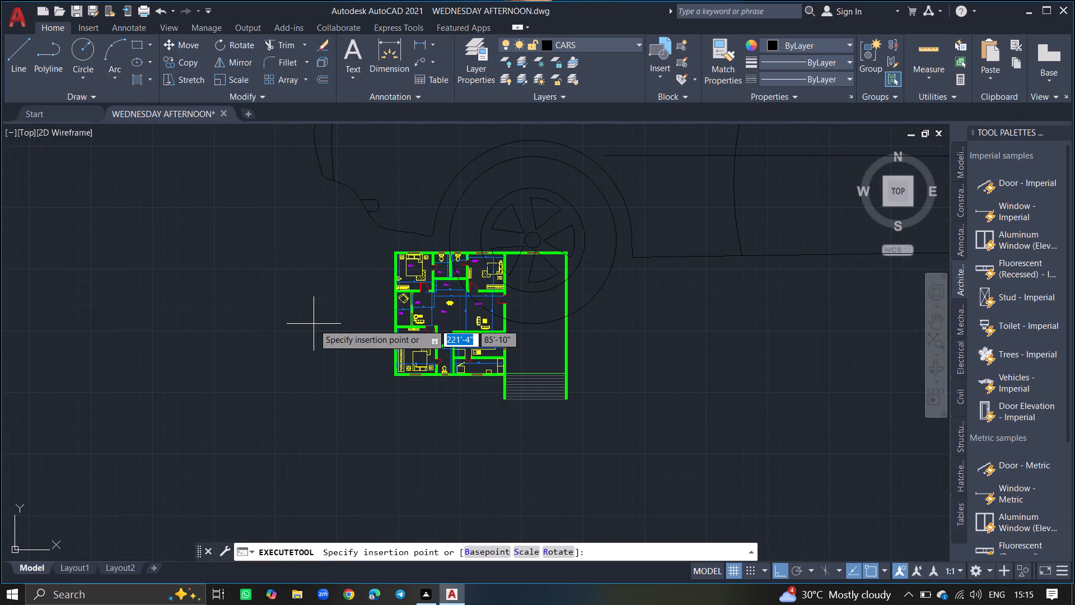
{"action": "left_click", "coordinate": [212, 421]}
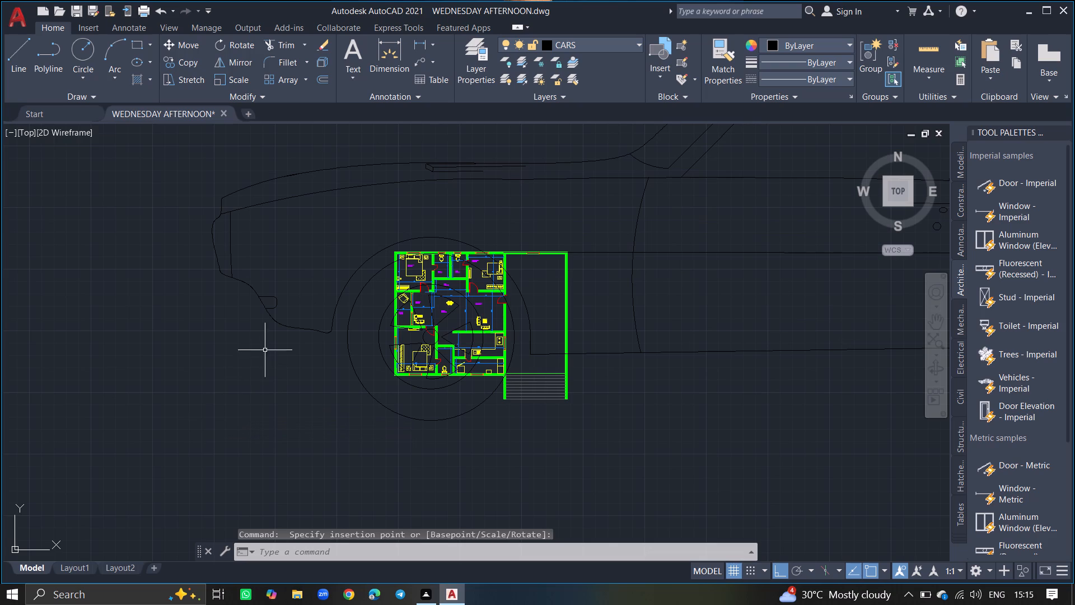
Set the CARS layer's colour to index 180.
{"action": "left_click", "coordinate": [277, 324]}
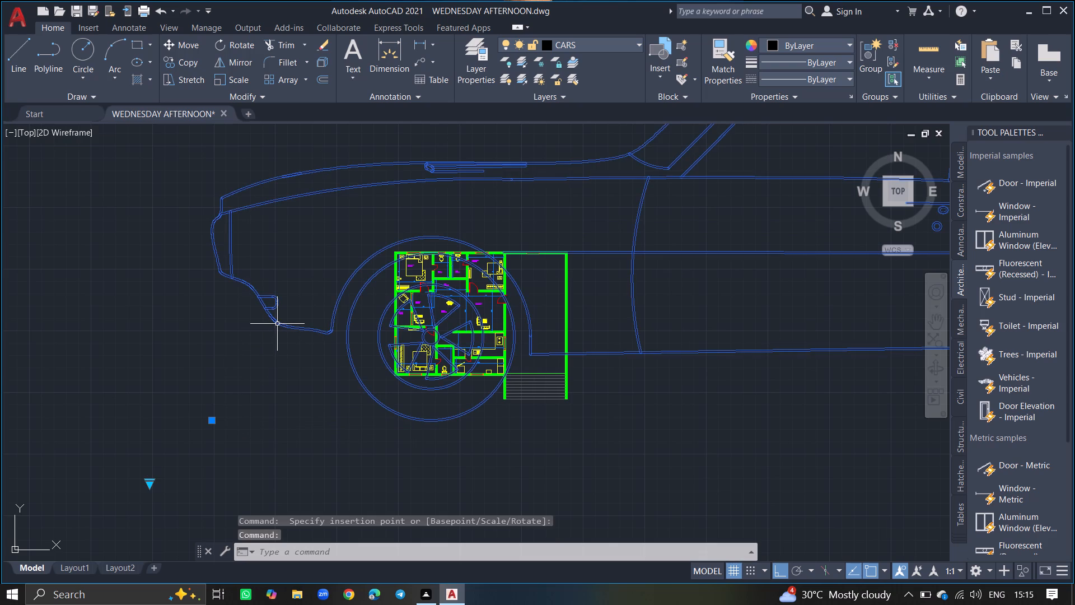
{"action": "left_click", "coordinate": [479, 78]}
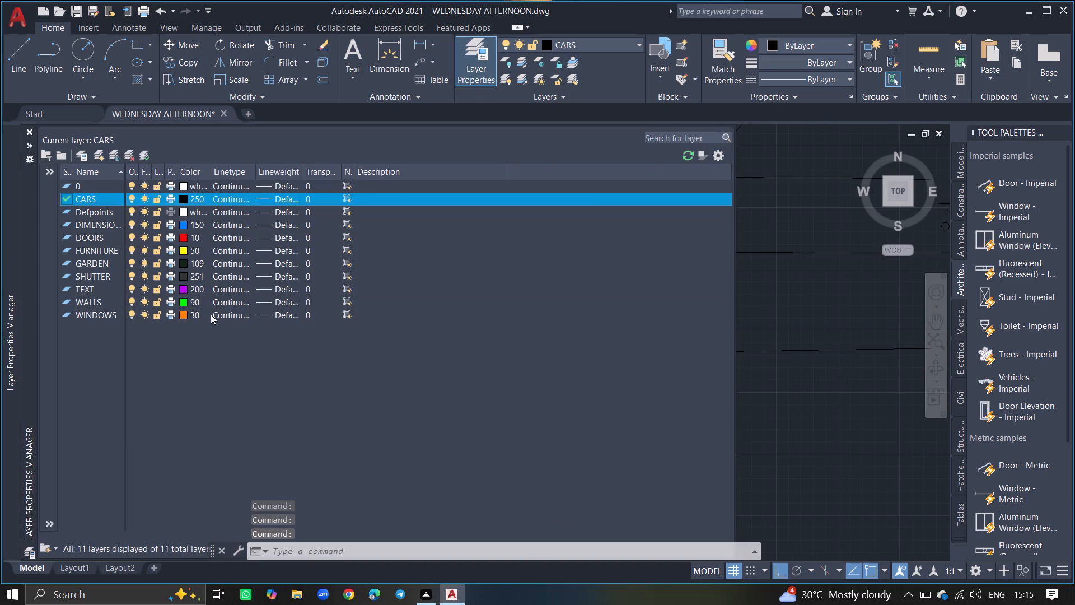
{"action": "left_click", "coordinate": [183, 197]}
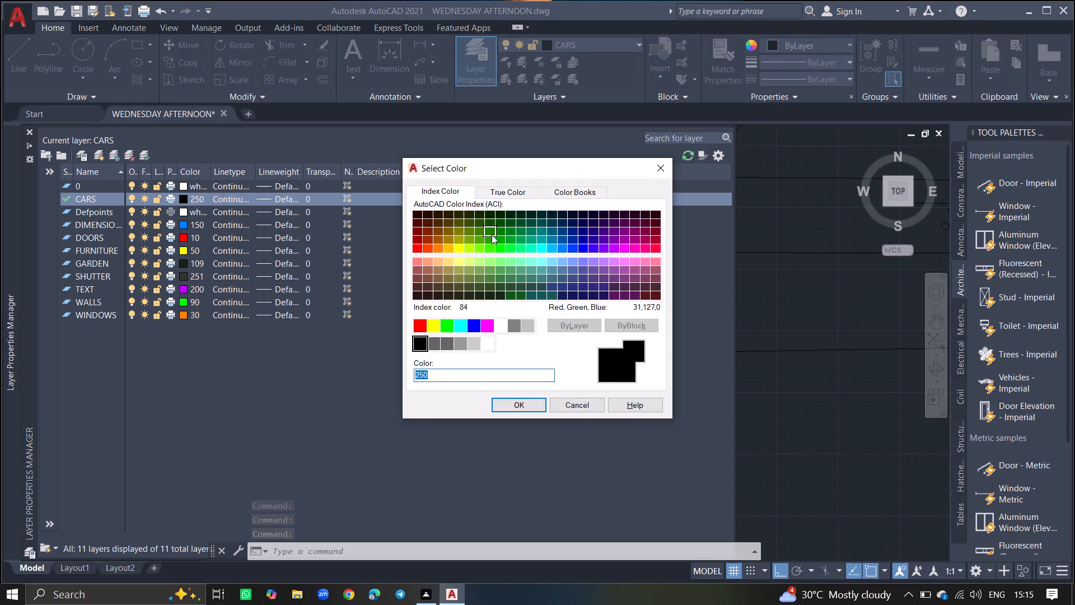
{"action": "left_click", "coordinate": [590, 251]}
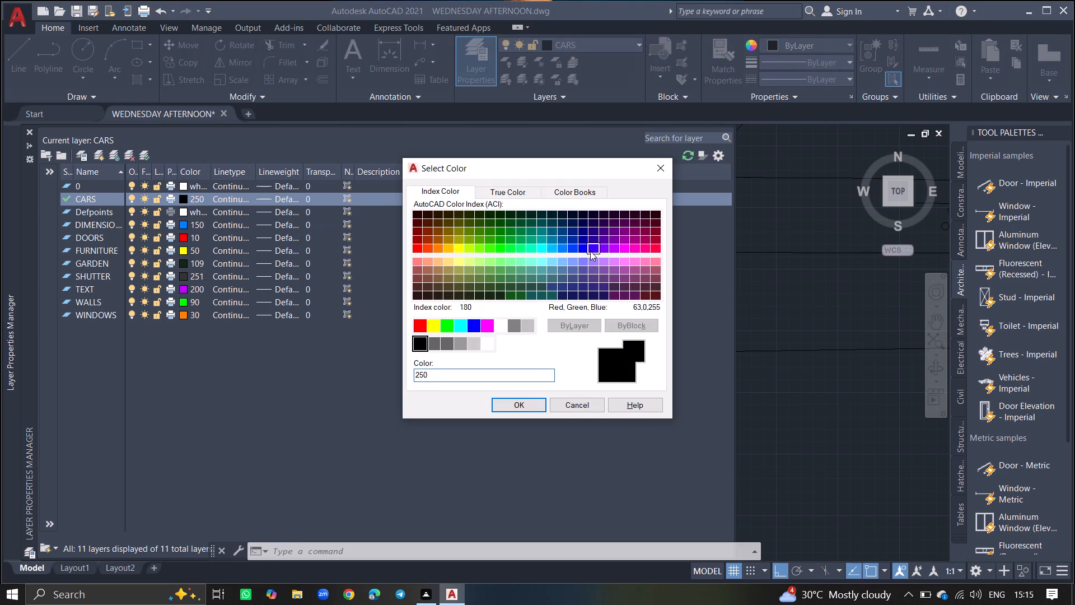
{"action": "left_click", "coordinate": [534, 404]}
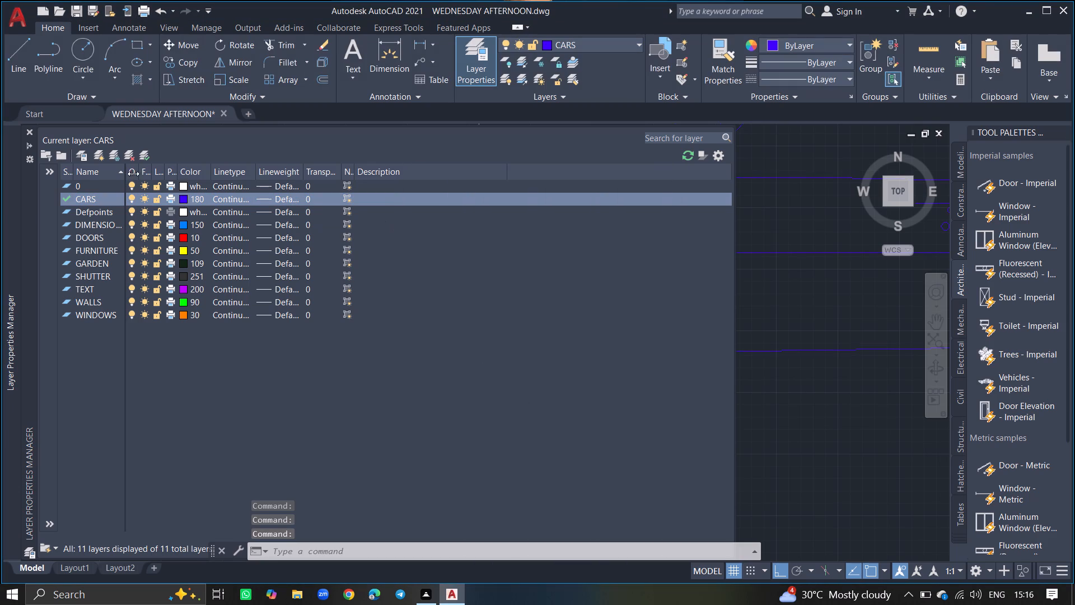
Scale the oversized vehicle block down from a base point on its front edge, picking the scale factor at about 7'-1".
{"action": "left_click", "coordinate": [32, 130]}
{"action": "type", "text": "SC"}
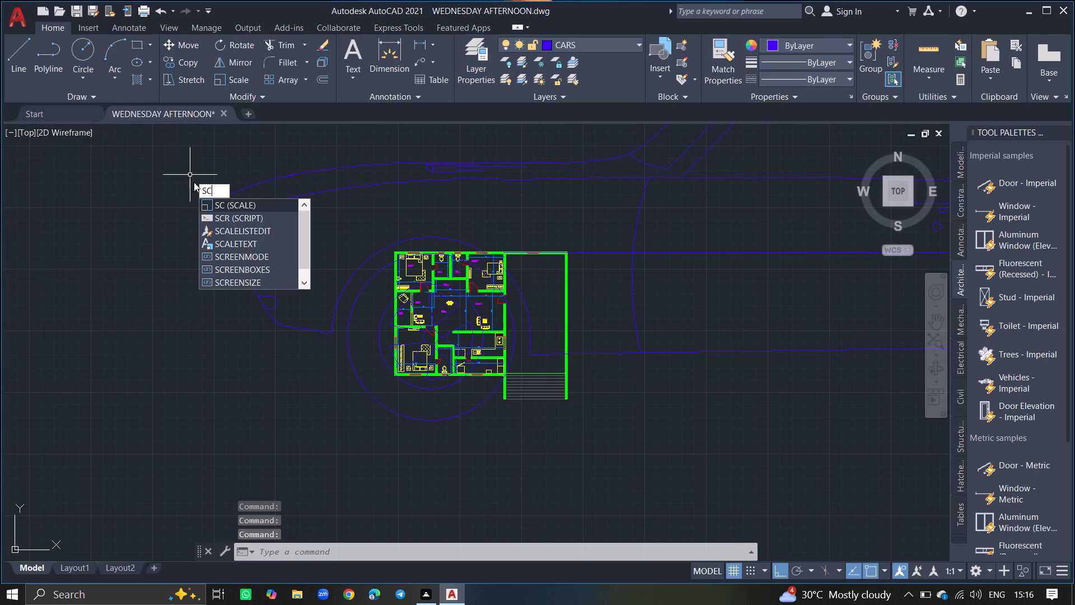
{"action": "left_click", "coordinate": [209, 202]}
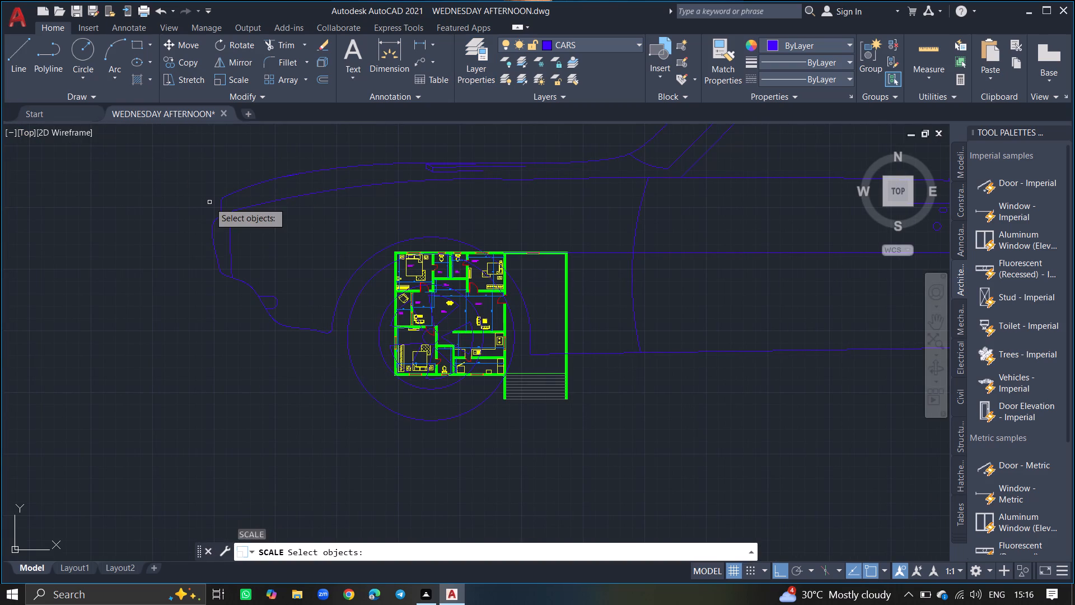
{"action": "left_click", "coordinate": [220, 204]}
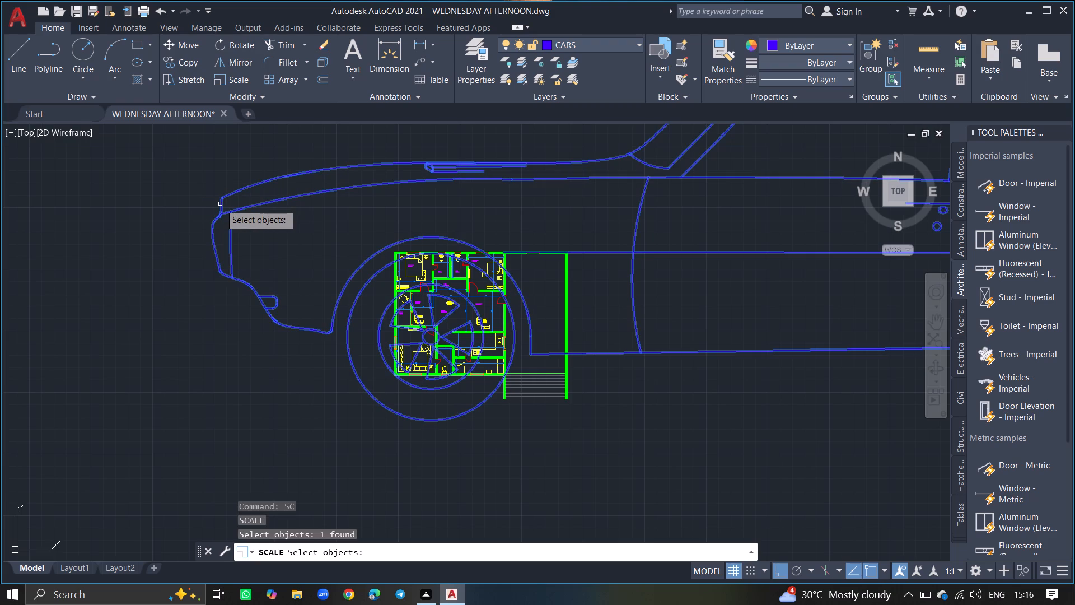
{"action": "key", "text": "Return"}
{"action": "left_click", "coordinate": [220, 204]}
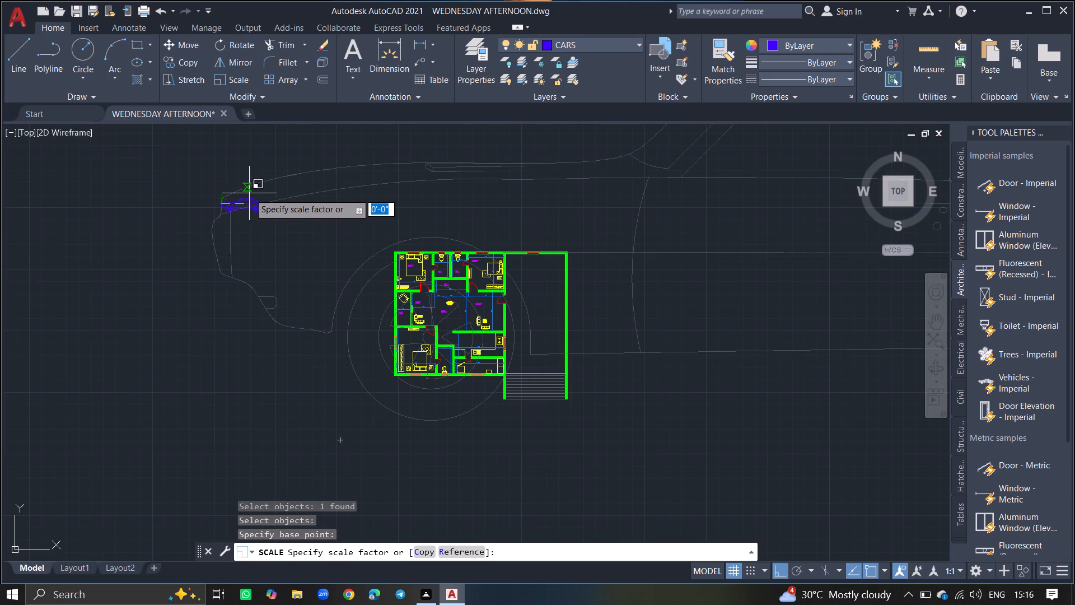
{"action": "scroll", "coordinate": [249, 193], "scroll_direction": "up", "scroll_amount": 3, "text": "ctrl"}
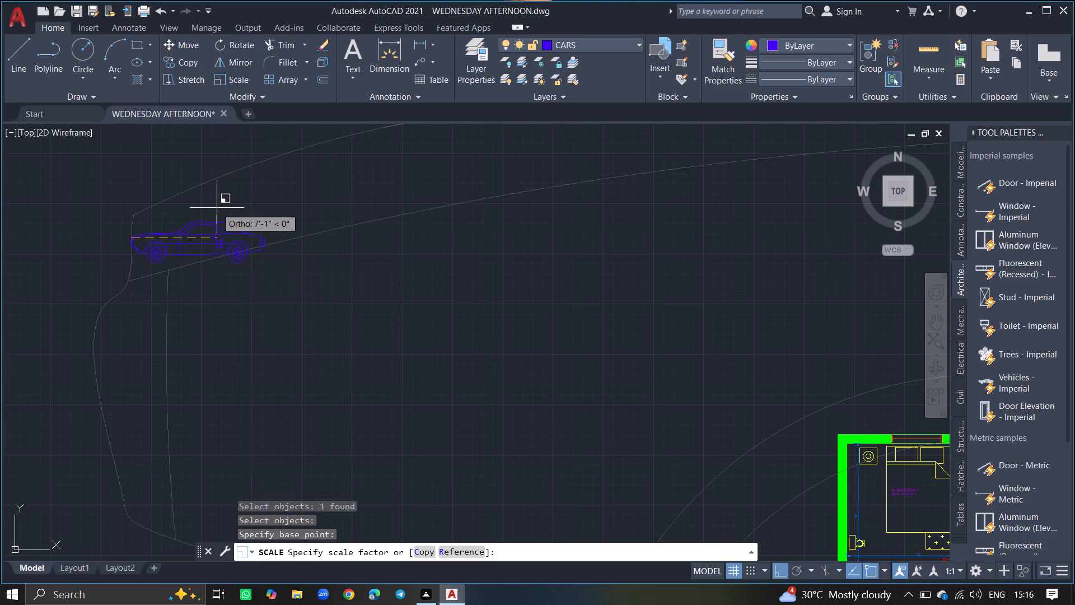
{"action": "left_click", "coordinate": [217, 208]}
Switch the scaled vehicle block's view to Sports Car (Top).
{"action": "left_click", "coordinate": [215, 224]}
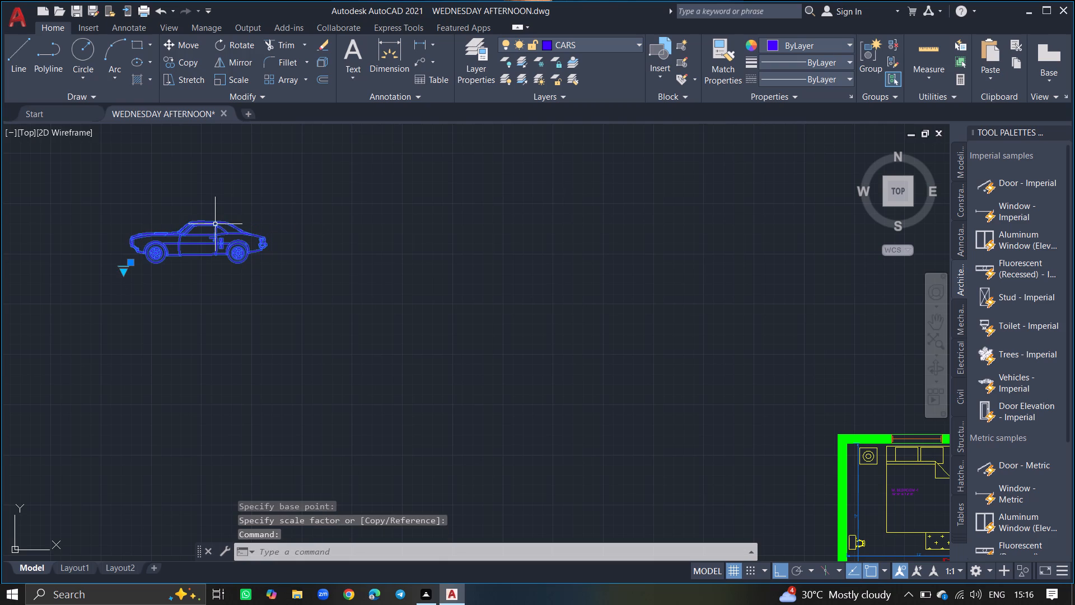
{"action": "left_click", "coordinate": [123, 271]}
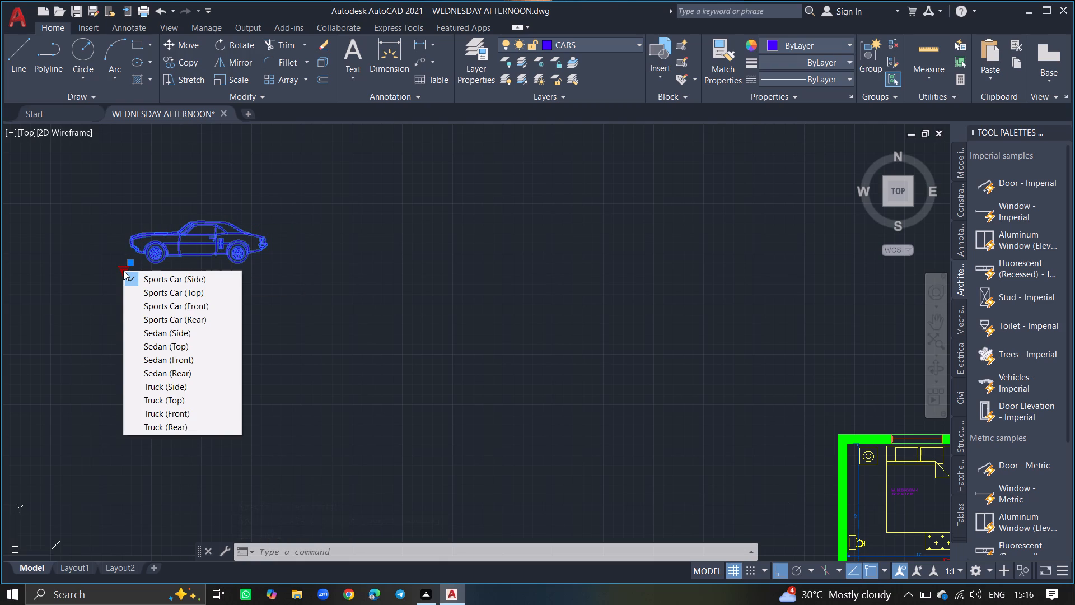
{"action": "left_click", "coordinate": [141, 294]}
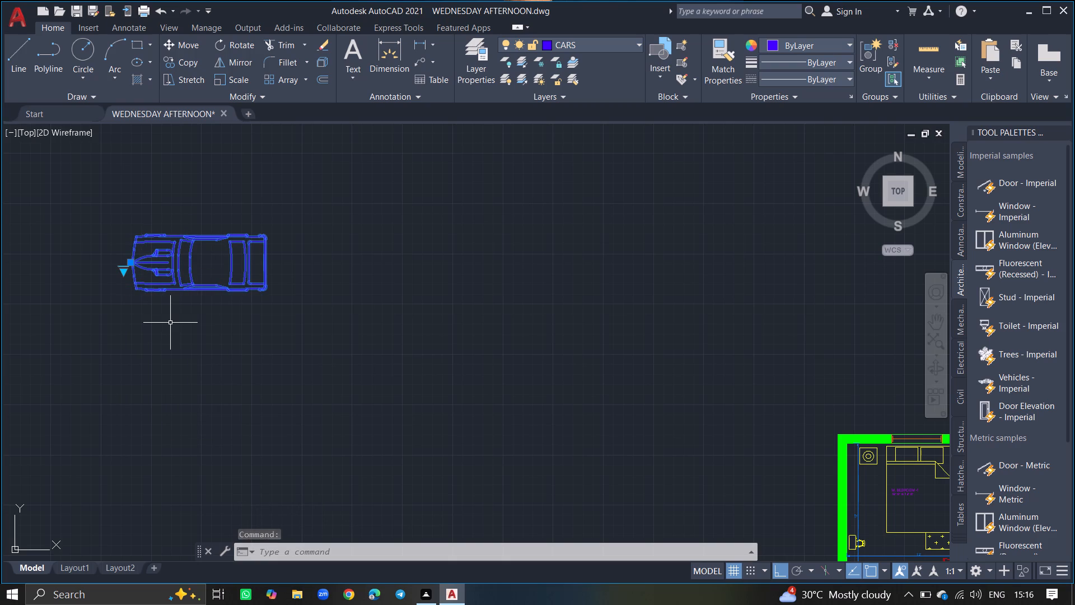
{"action": "key", "text": "Escape"}
Rotate the sports car about 90° counterclockwise around a point near its windshield, with Ortho off, so its front faces down the plan.
{"action": "left_click", "coordinate": [181, 274]}
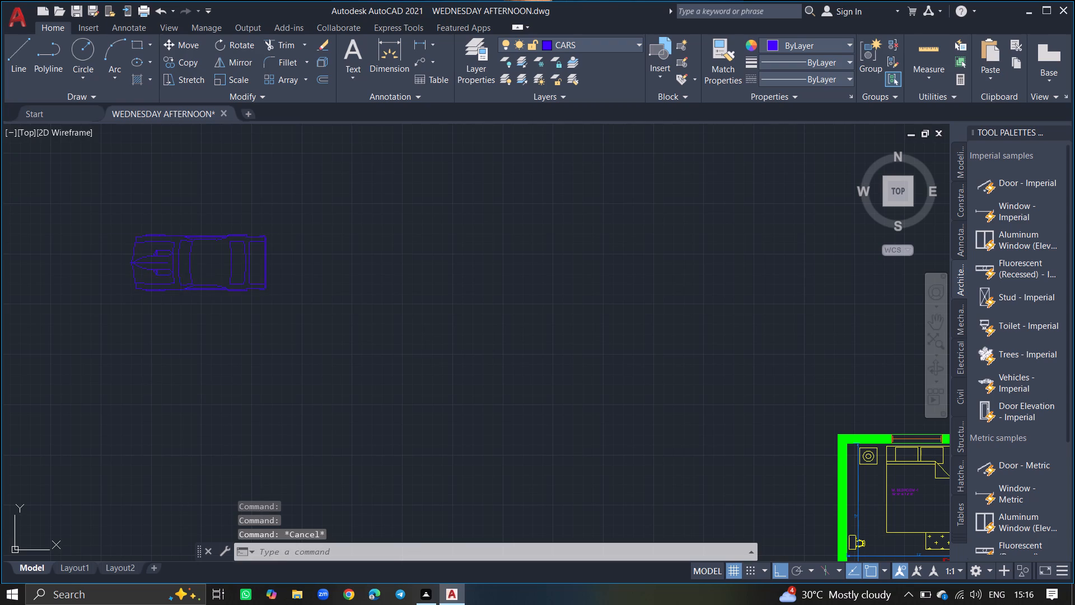
{"action": "left_click", "coordinate": [153, 296]}
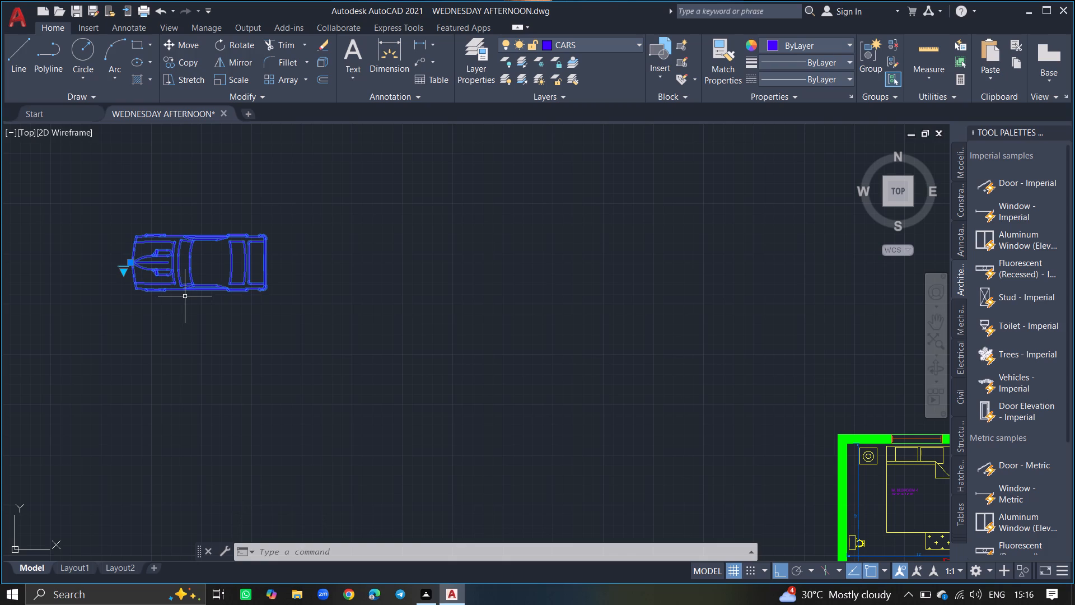
{"action": "type", "text": "RO"}
{"action": "key", "text": "Return"}
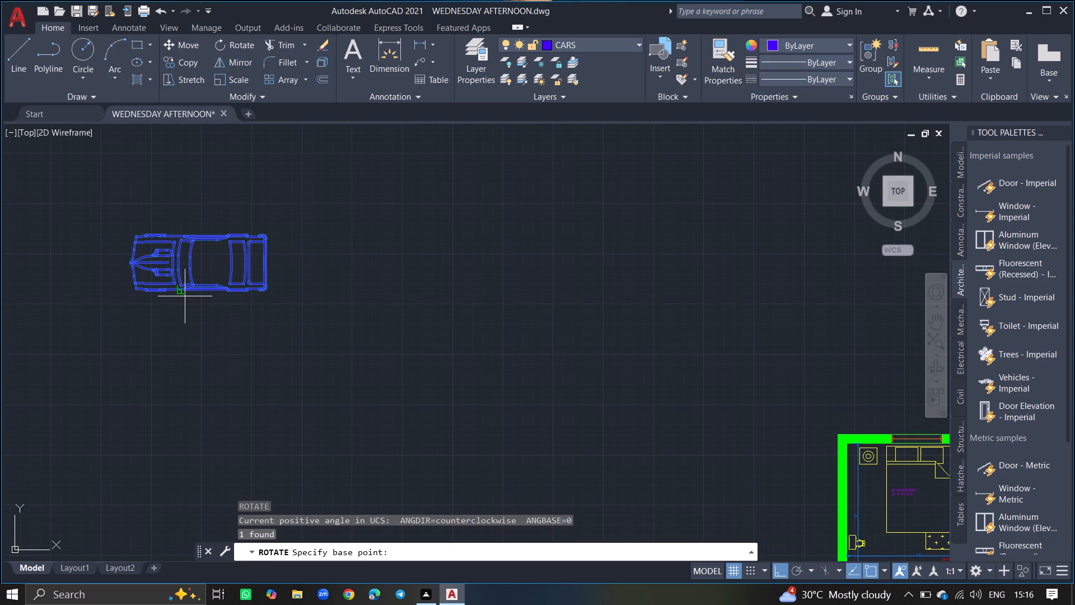
{"action": "left_click", "coordinate": [184, 274]}
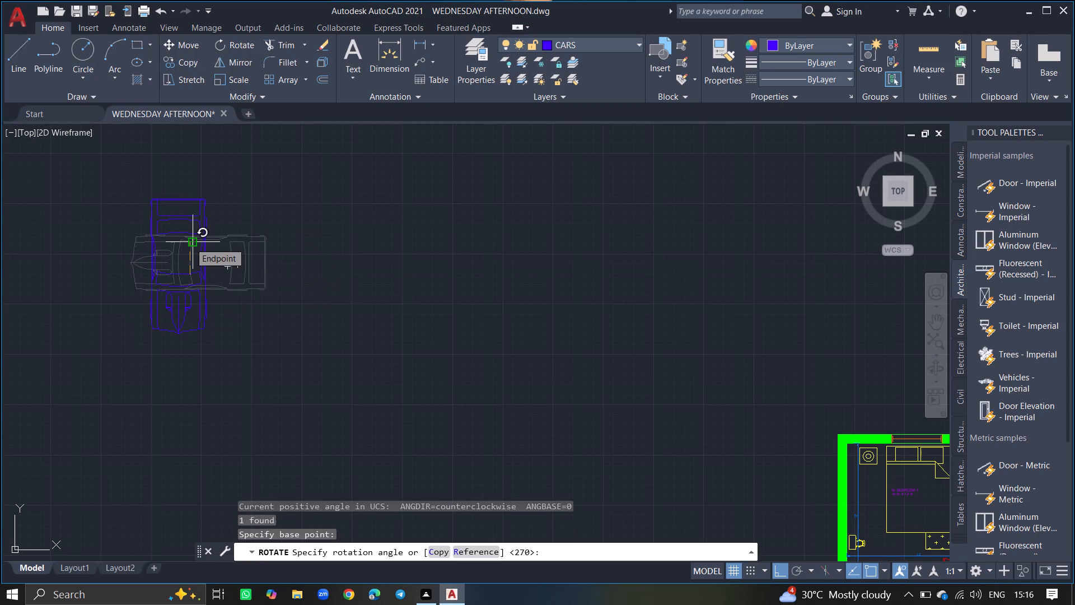
{"action": "key", "text": "F8"}
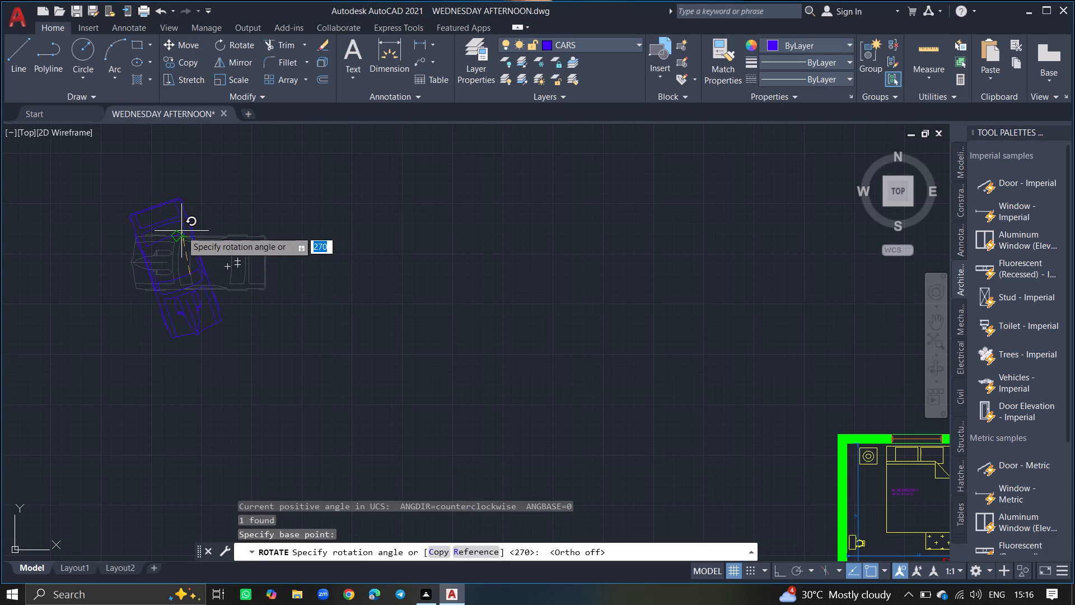
{"action": "left_click", "coordinate": [190, 236]}
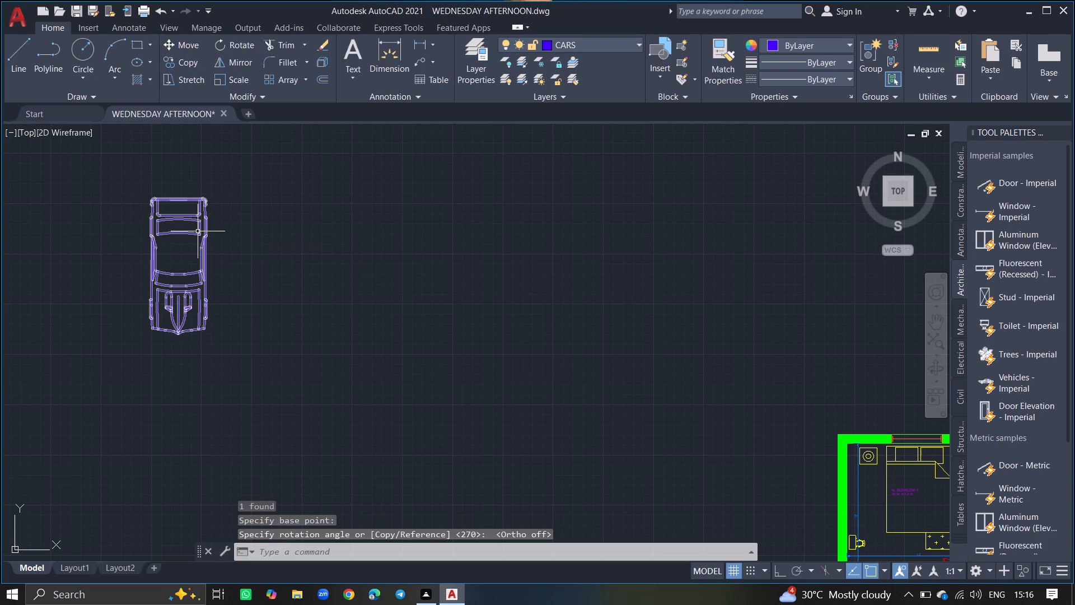
Move the sports car into the parking bay east of the house, near the upper bay wall and beside the bedroom wall.
{"action": "left_click", "coordinate": [198, 231]}
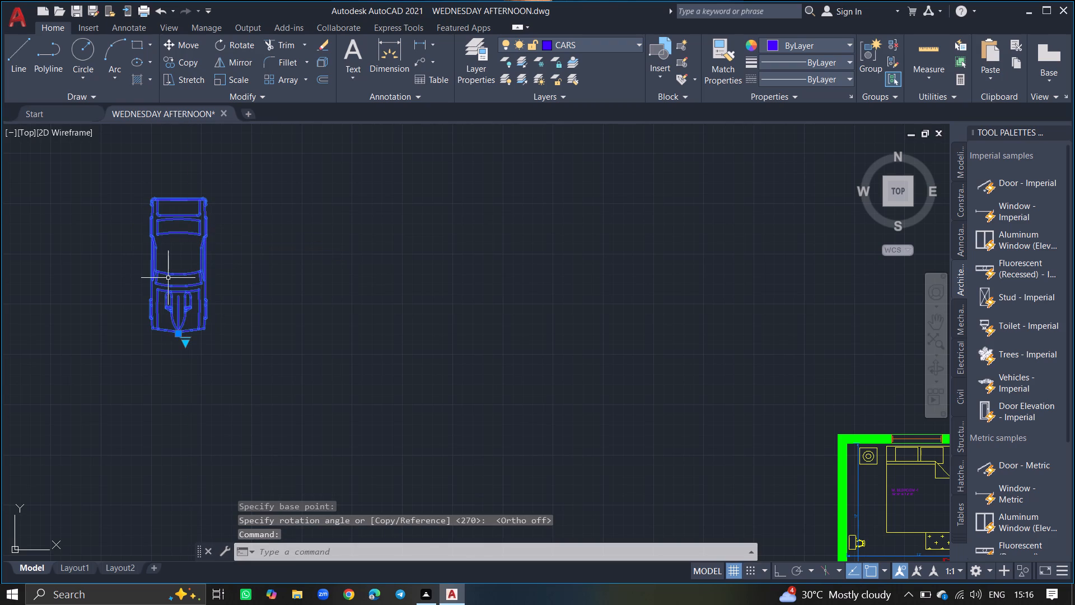
{"action": "type", "text": "MOVE"}
{"action": "key", "text": "Return"}
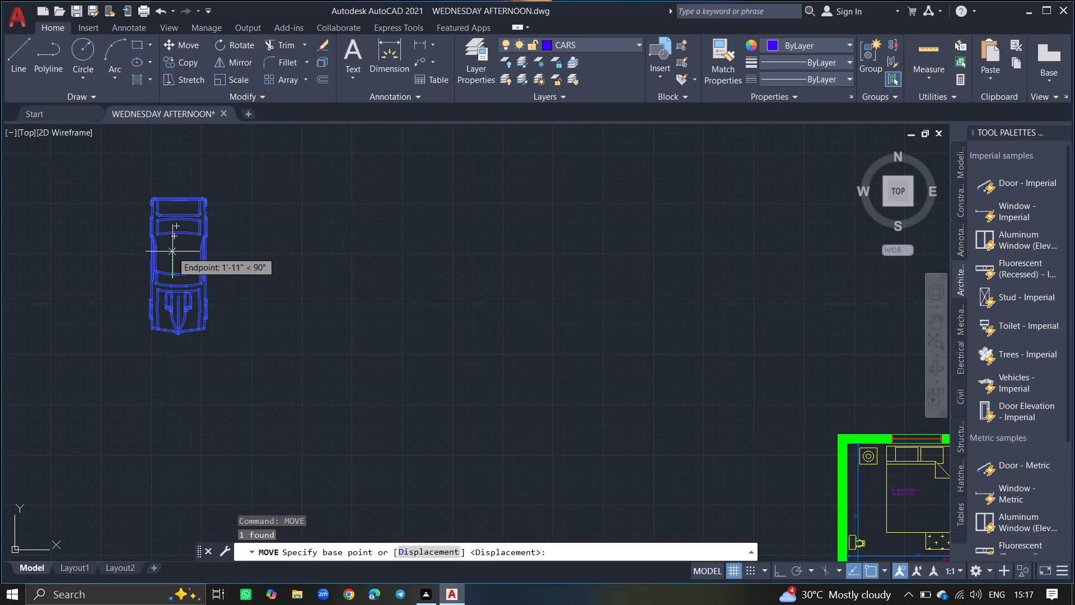
{"action": "left_click", "coordinate": [172, 252]}
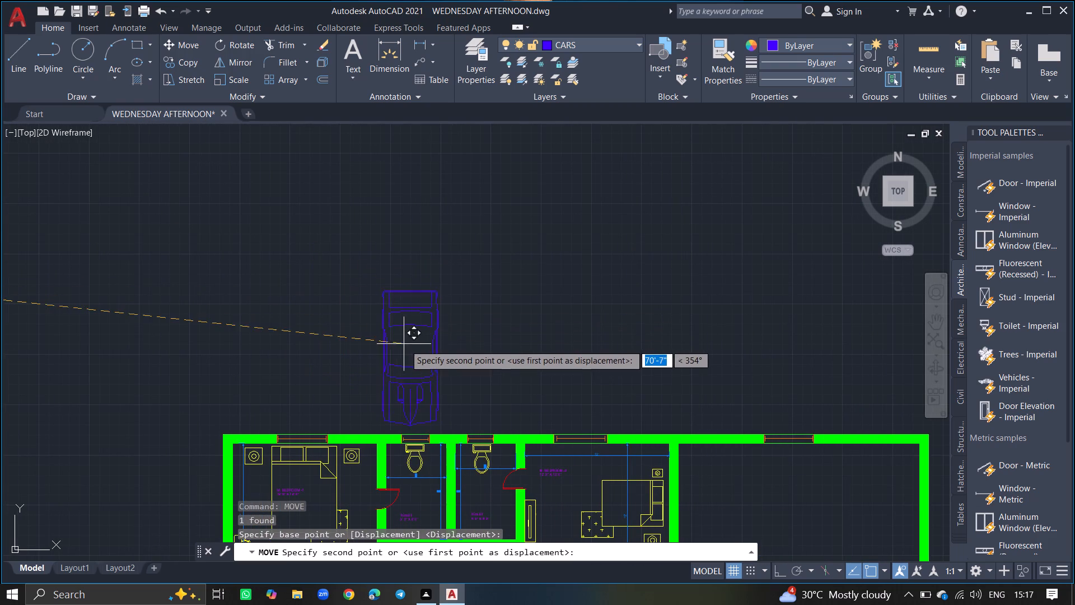
{"action": "scroll", "coordinate": [419, 350], "scroll_direction": "down", "scroll_amount": 4, "text": "ctrl"}
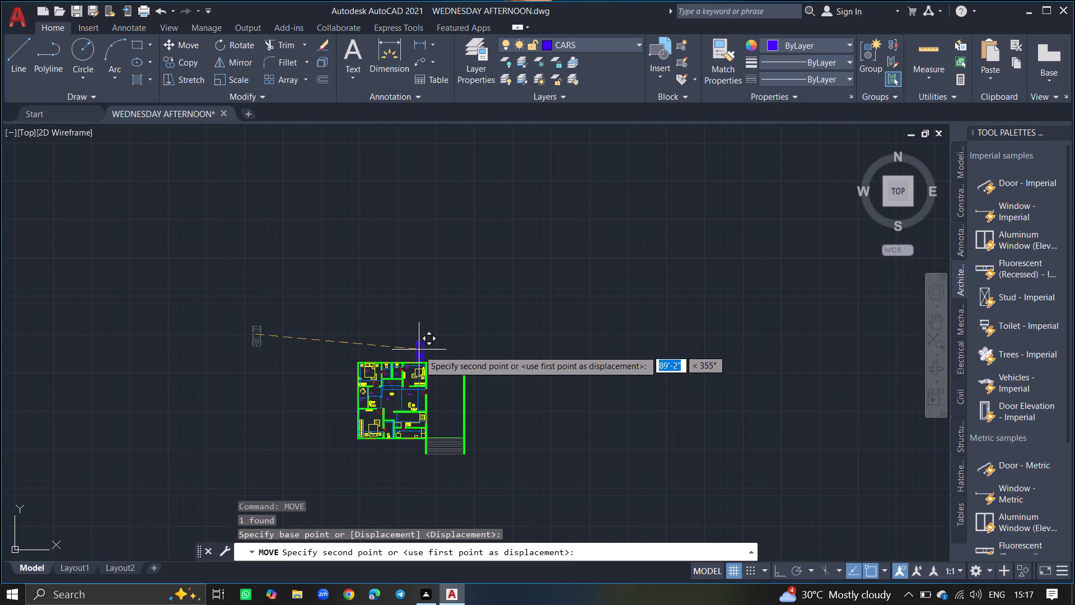
{"action": "scroll", "coordinate": [436, 378], "scroll_direction": "up", "scroll_amount": 5, "text": "ctrl"}
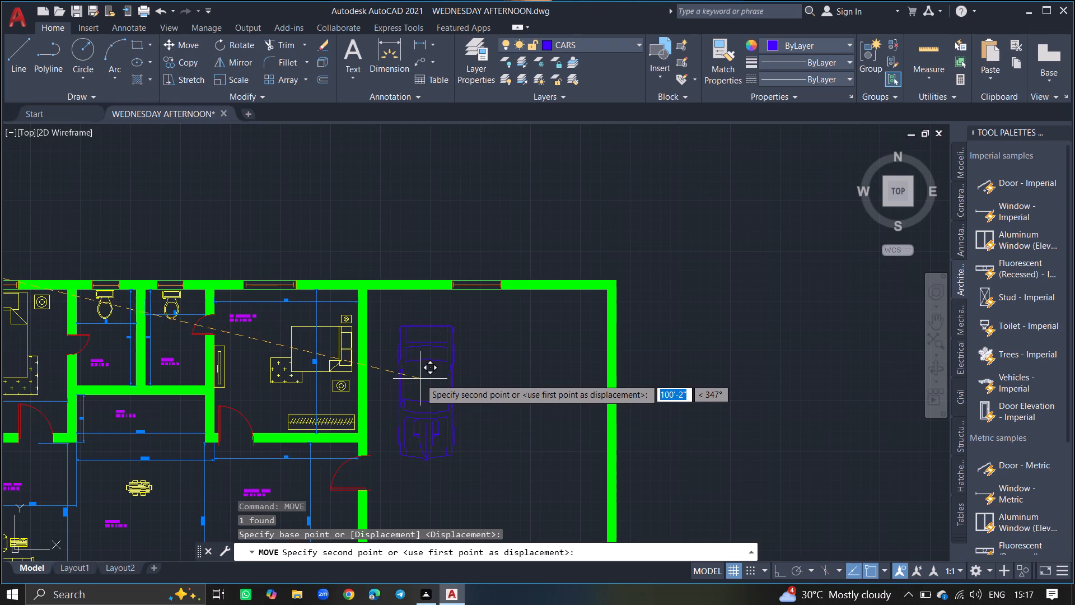
{"action": "left_click", "coordinate": [420, 379]}
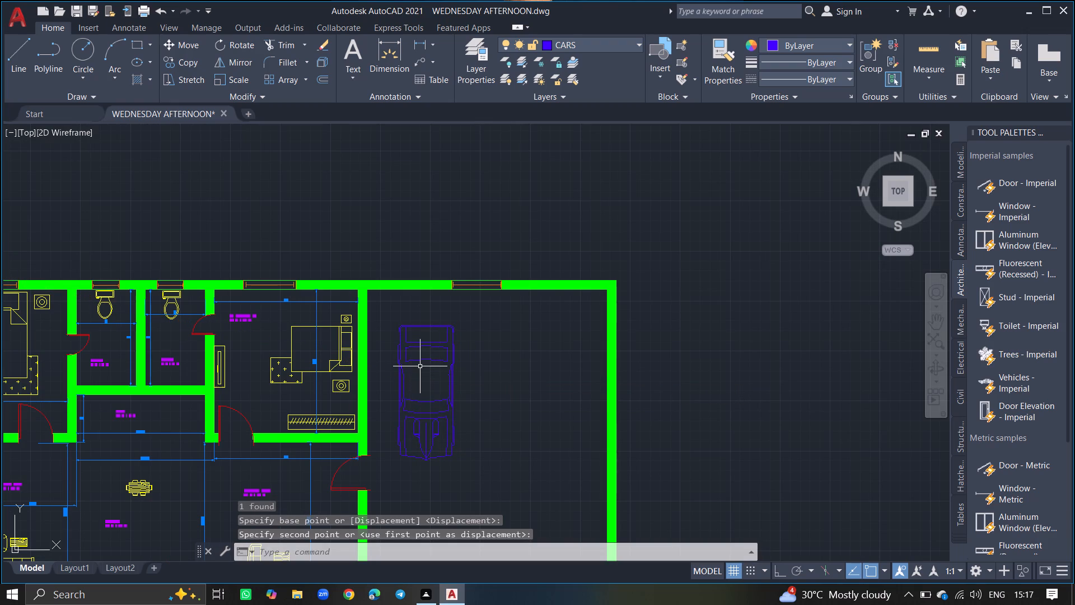
Copy the sports car to a second spot further down the parking bay, nearer its east wall.
{"action": "left_click", "coordinate": [422, 361]}
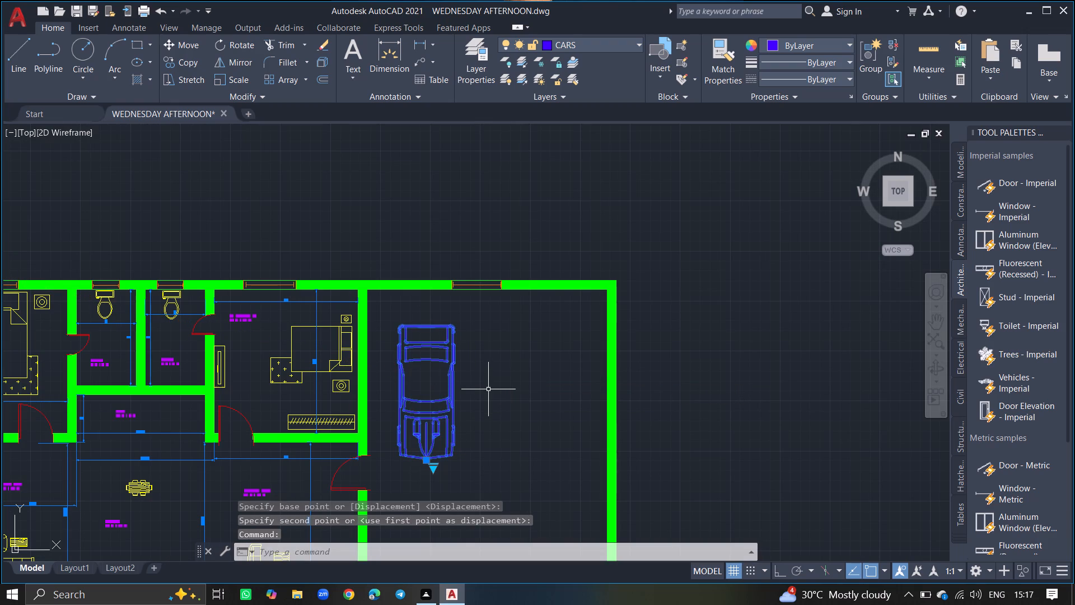
{"action": "type", "text": "COPY"}
{"action": "key", "text": "Return"}
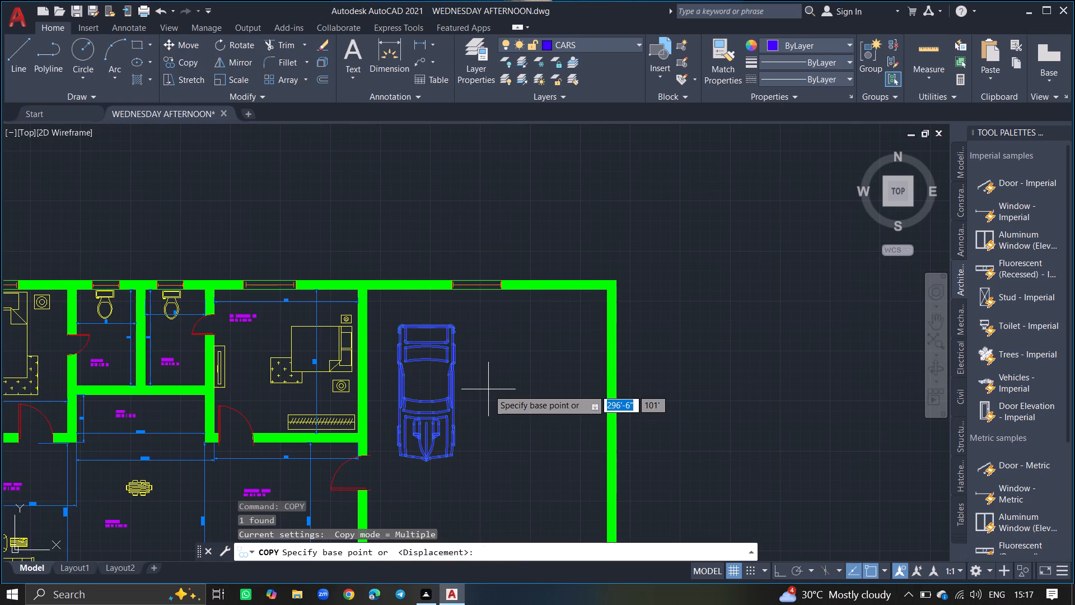
{"action": "left_click_drag", "start_coordinate": [446, 364], "coordinate": [505, 397]}
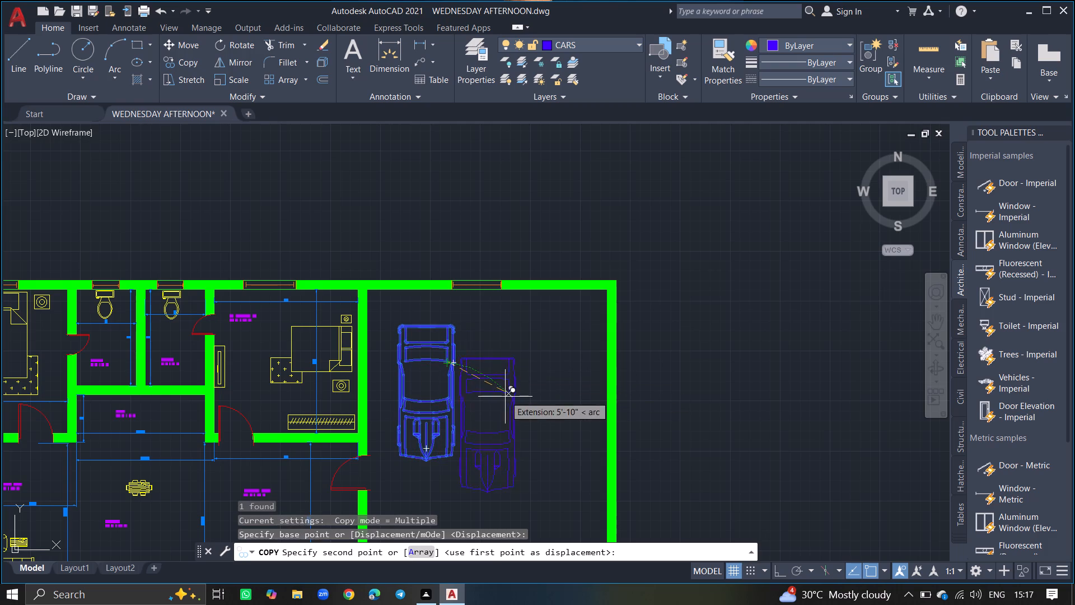
{"action": "scroll", "coordinate": [505, 397], "scroll_direction": "down", "scroll_amount": 4, "text": "ctrl"}
{"action": "scroll", "coordinate": [510, 424], "scroll_direction": "up", "scroll_amount": 3, "text": "ctrl"}
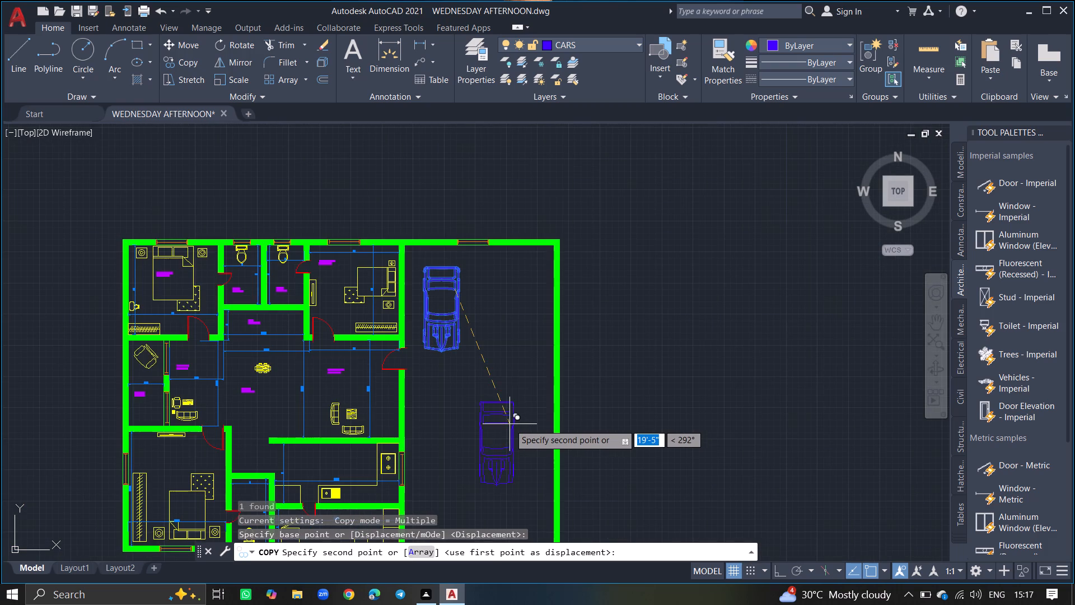
{"action": "left_click", "coordinate": [517, 422]}
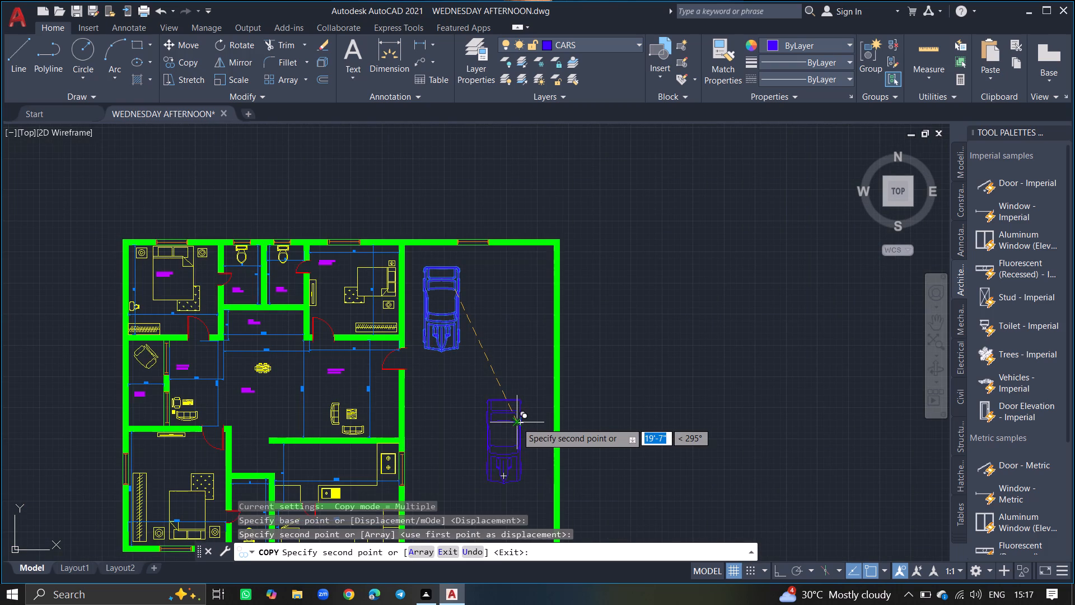
{"action": "key", "text": "Return"}
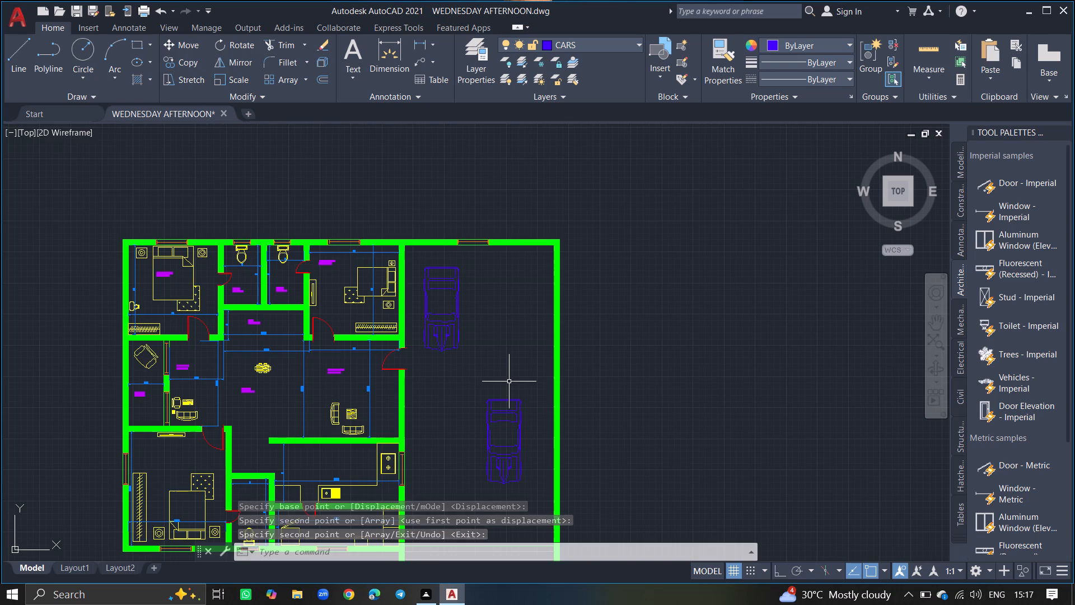
Make WALLS the current layer.
{"action": "scroll", "coordinate": [509, 381], "scroll_direction": "down", "scroll_amount": 3, "text": "ctrl"}
{"action": "scroll", "coordinate": [458, 440], "scroll_direction": "up", "scroll_amount": 2, "text": "ctrl"}
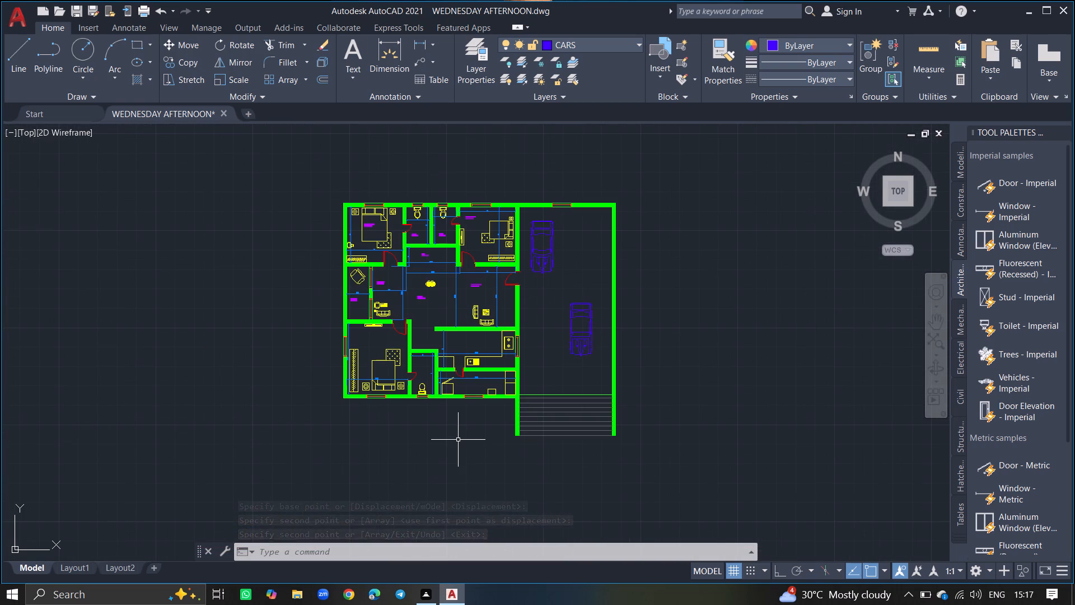
{"action": "scroll", "coordinate": [373, 436], "scroll_direction": "up", "scroll_amount": 3, "text": "ctrl"}
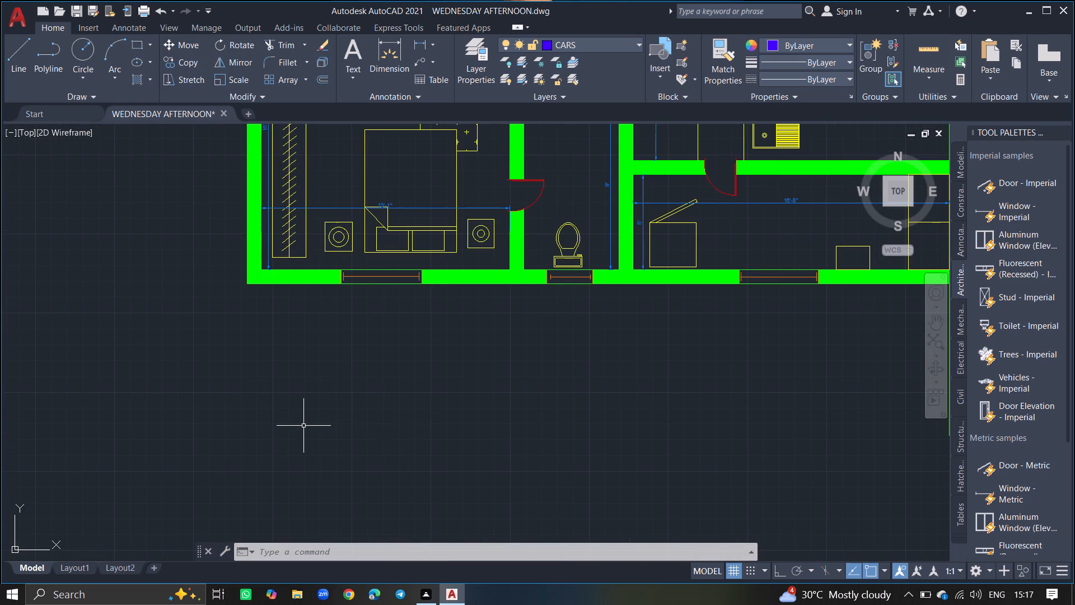
{"action": "left_click", "coordinate": [484, 62]}
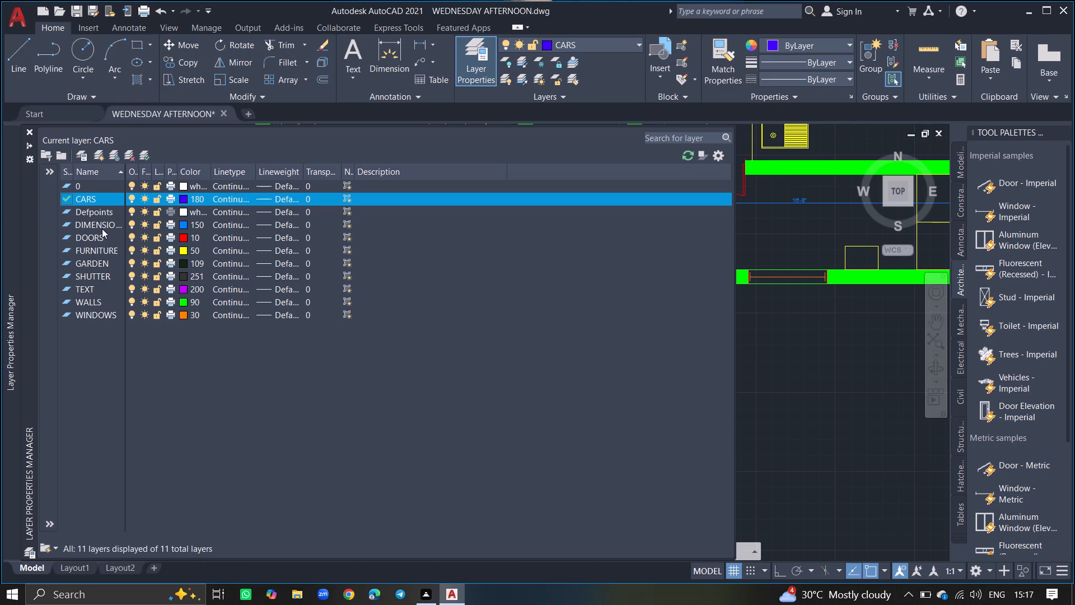
{"action": "double_click", "coordinate": [85, 300]}
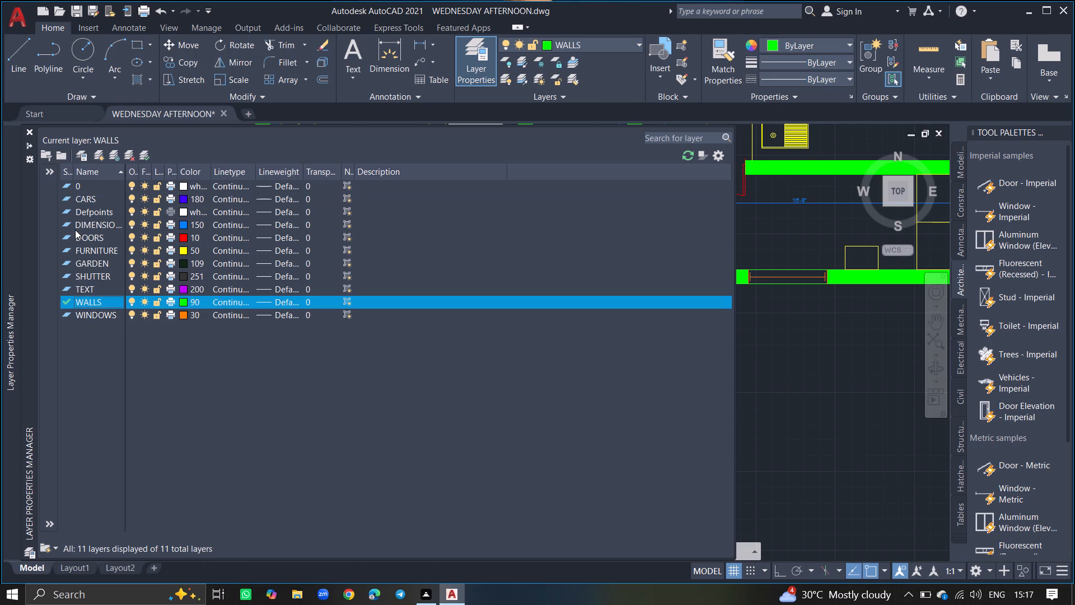
{"action": "left_click", "coordinate": [29, 131]}
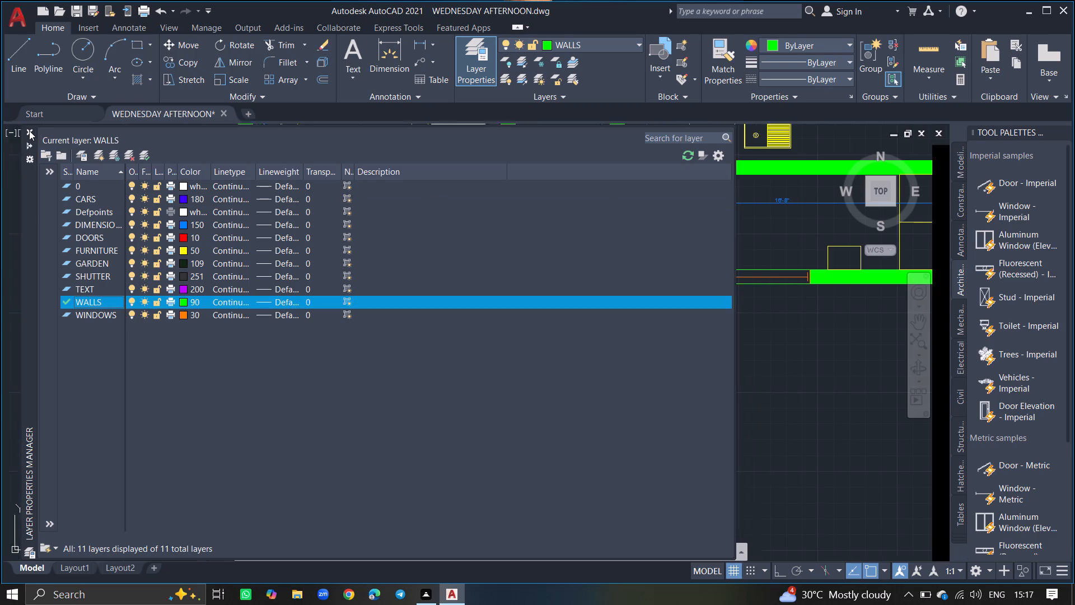
Draw a vertical line about 10'-9" long, with Ortho on, down from the house's southwest outer corner.
{"action": "key", "text": "l"}
{"action": "key", "text": "Return"}
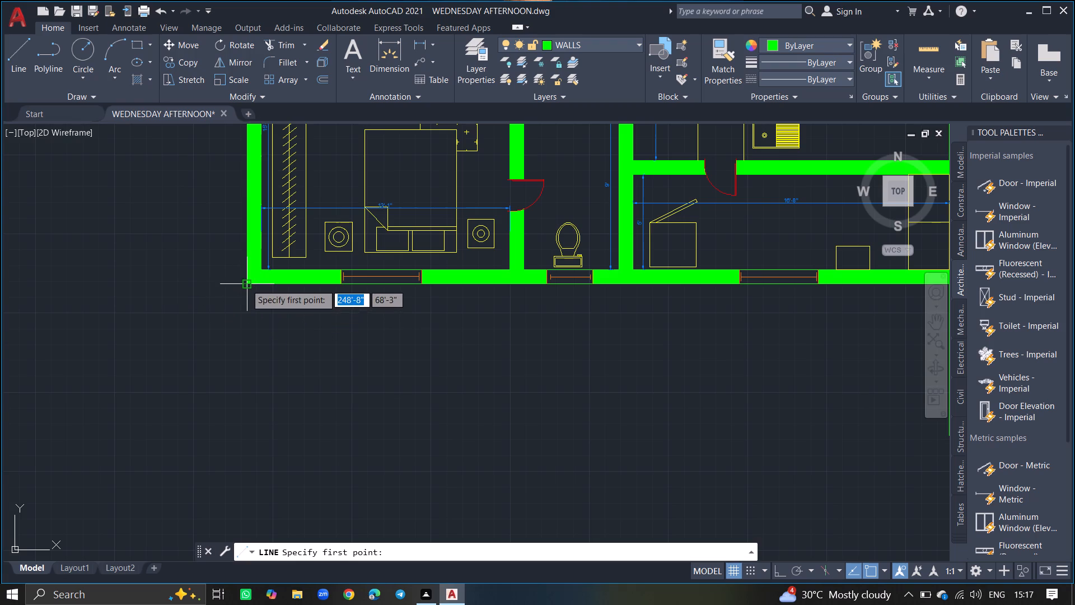
{"action": "left_click_drag", "start_coordinate": [246, 284], "coordinate": [242, 387]}
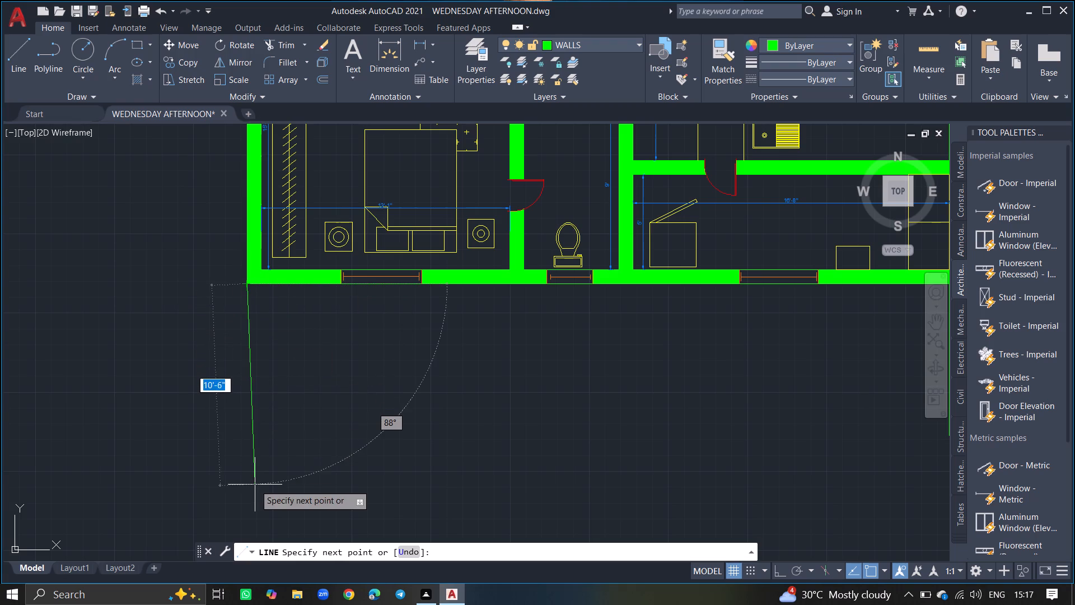
{"action": "key", "text": "F8"}
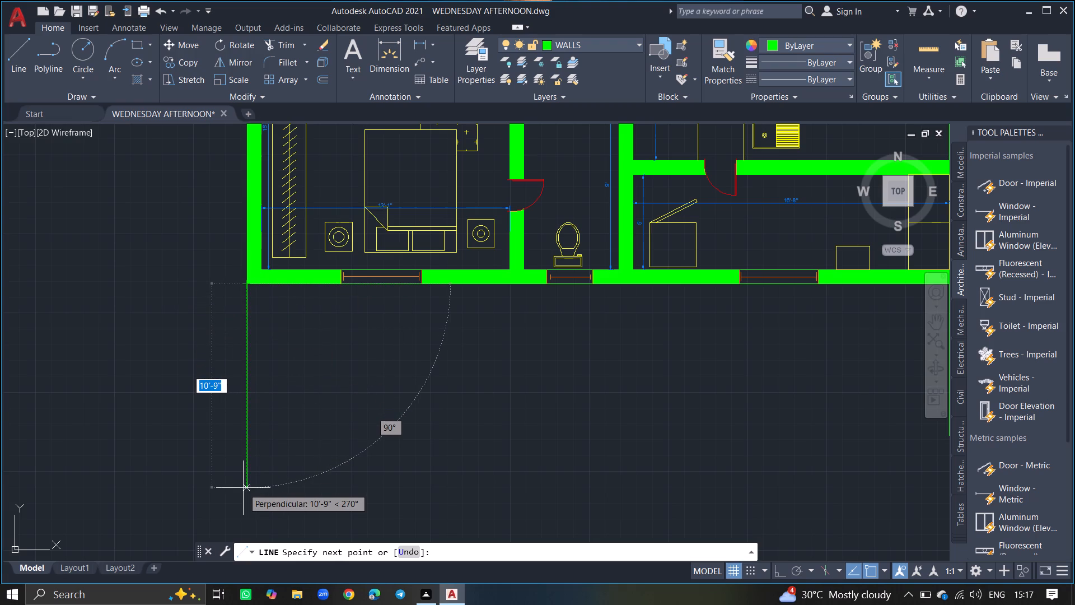
{"action": "left_click", "coordinate": [243, 488]}
{"action": "key", "text": "Return"}
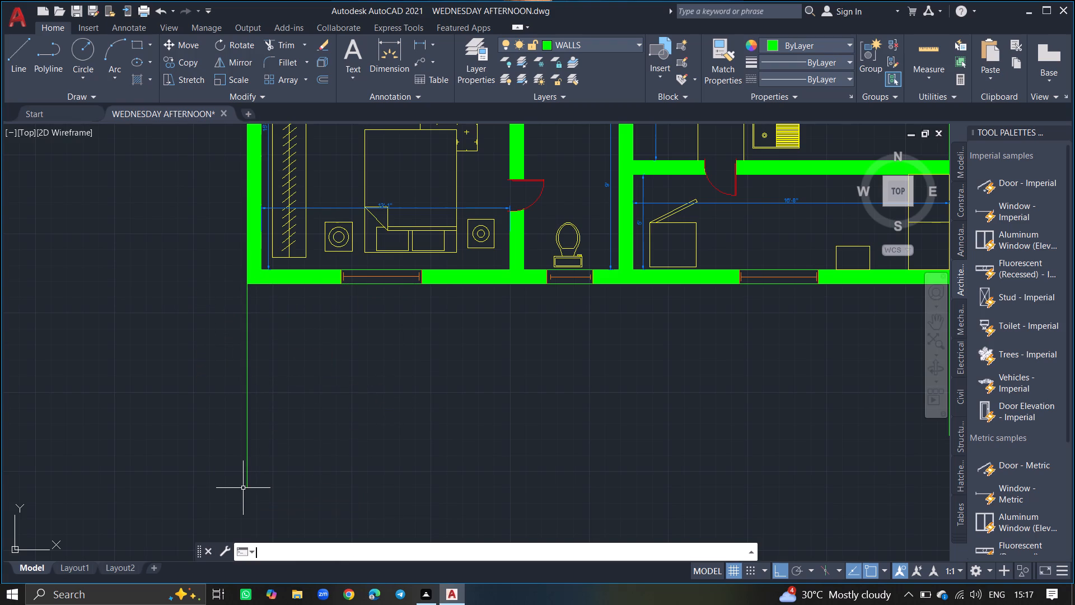
Offset the new vertical line 9" to its east side to form the second face of the wall.
{"action": "left_click_drag", "start_coordinate": [247, 481], "coordinate": [281, 471]}
{"action": "type", "text": "OFF"}
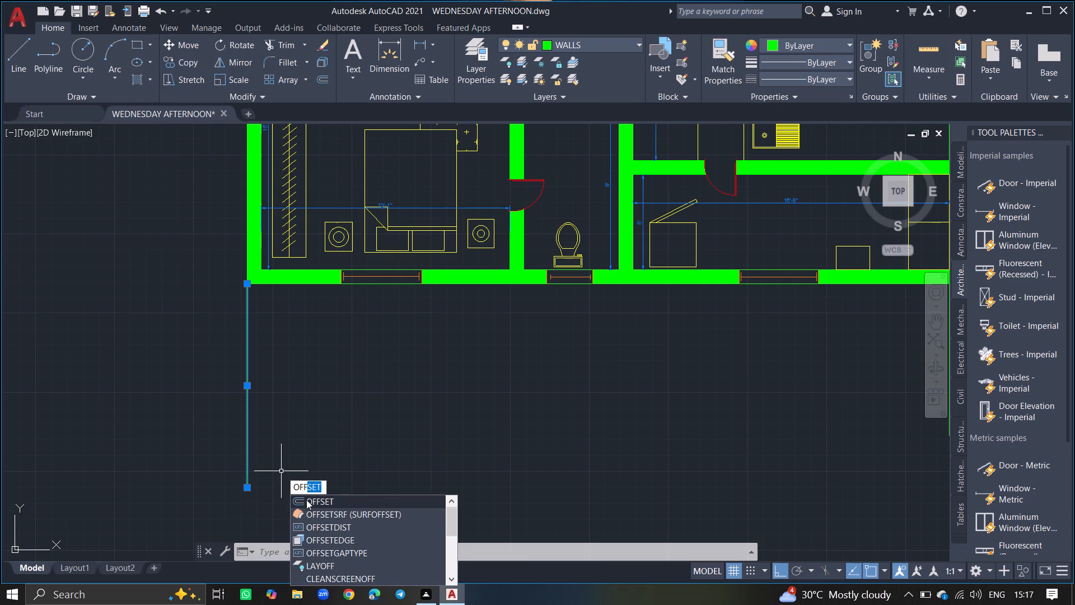
{"action": "left_click", "coordinate": [306, 500]}
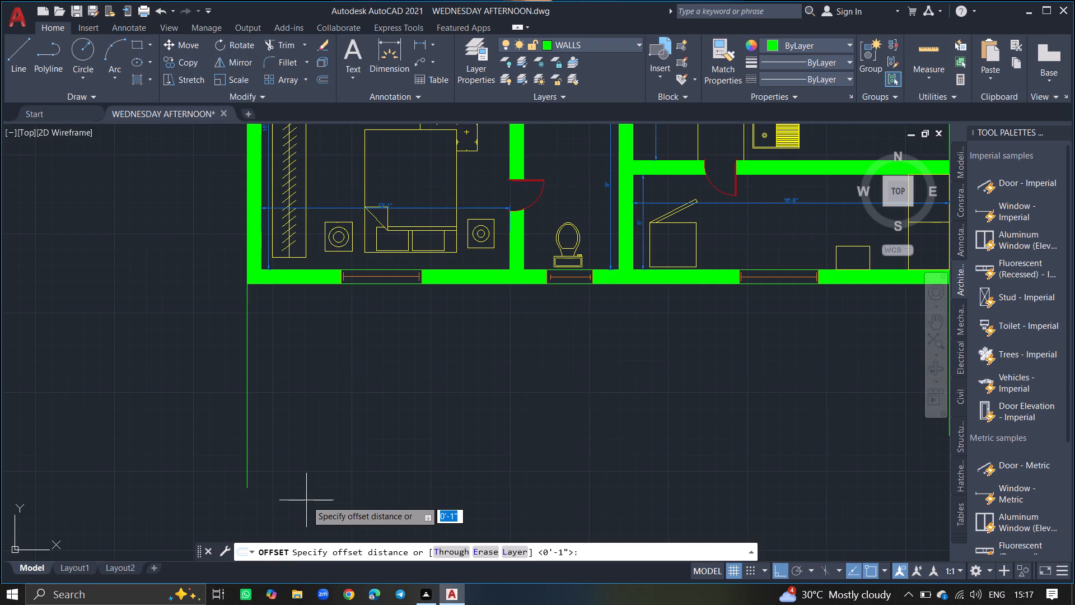
{"action": "key", "text": "9"}
{"action": "key", "text": "shift+quotedbl"}
{"action": "key", "text": "Return"}
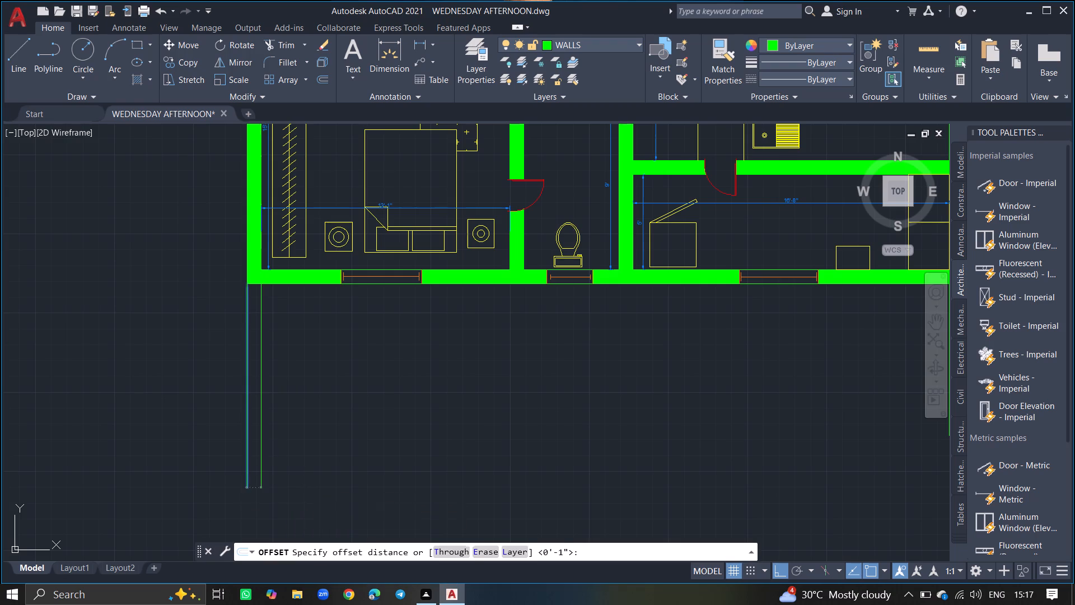
{"action": "left_click", "coordinate": [330, 491]}
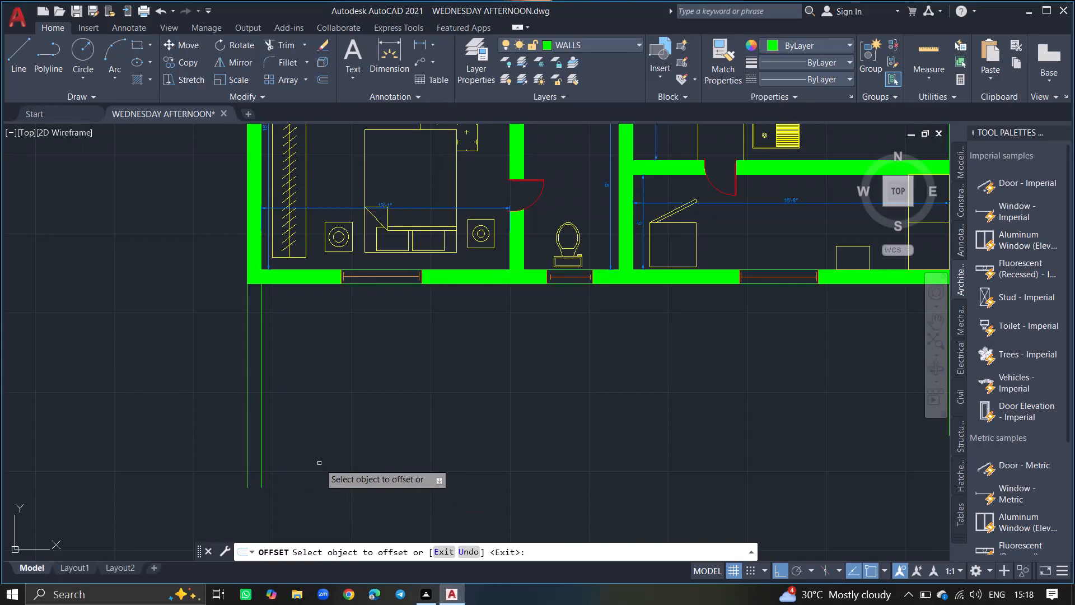
{"action": "key", "text": "Return"}
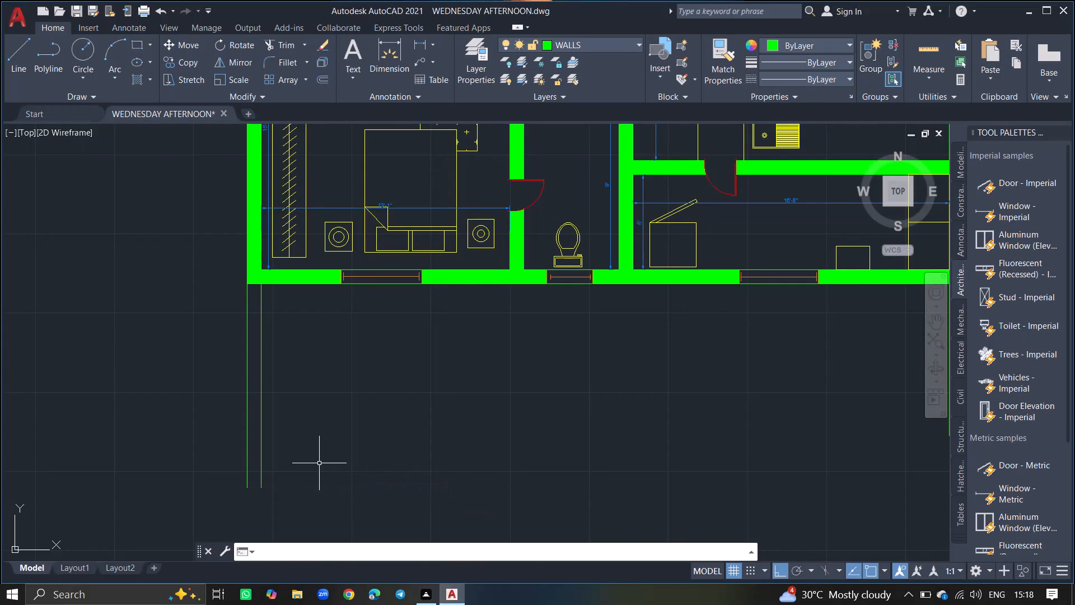
Close the lower end of the 9" wall strip with a short line between its two vertical lines.
{"action": "key", "text": "l"}
{"action": "key", "text": "Return"}
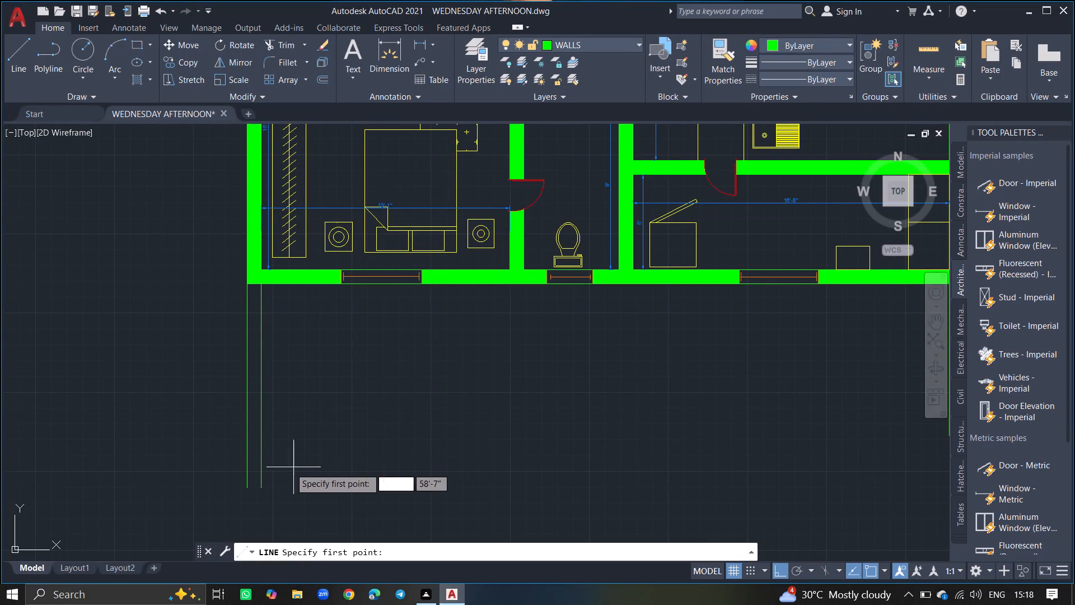
{"action": "left_click_drag", "start_coordinate": [249, 488], "coordinate": [261, 488]}
{"action": "left_click", "coordinate": [261, 488]}
{"action": "key", "text": "Return"}
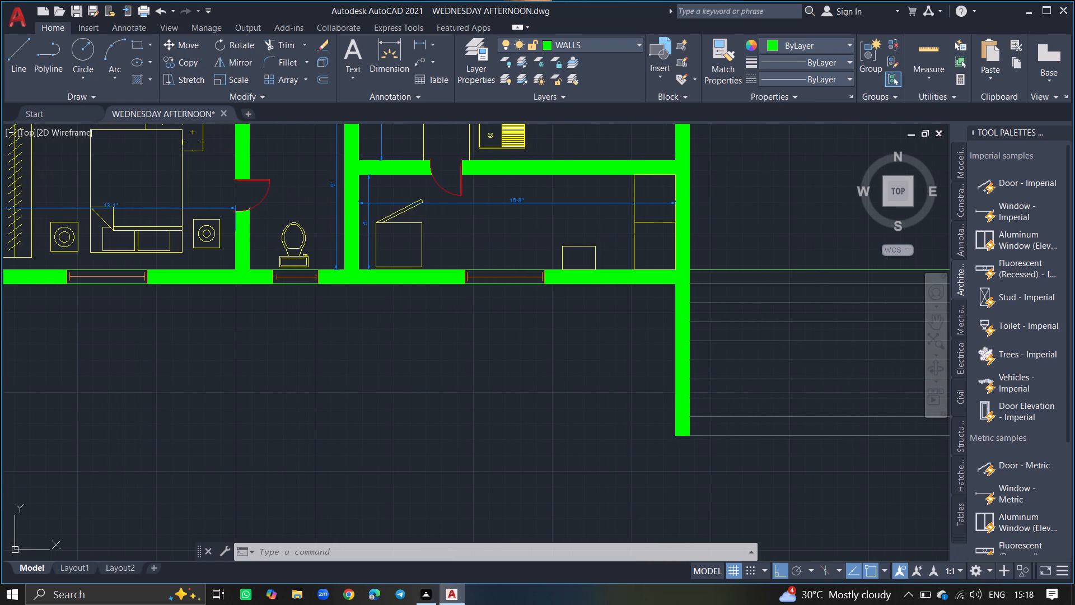
Make GARDEN the current layer.
{"action": "scroll", "coordinate": [363, 440], "scroll_direction": "down", "scroll_amount": 4, "text": "ctrl"}
{"action": "scroll", "coordinate": [320, 447], "scroll_direction": "up", "scroll_amount": 1, "text": "ctrl"}
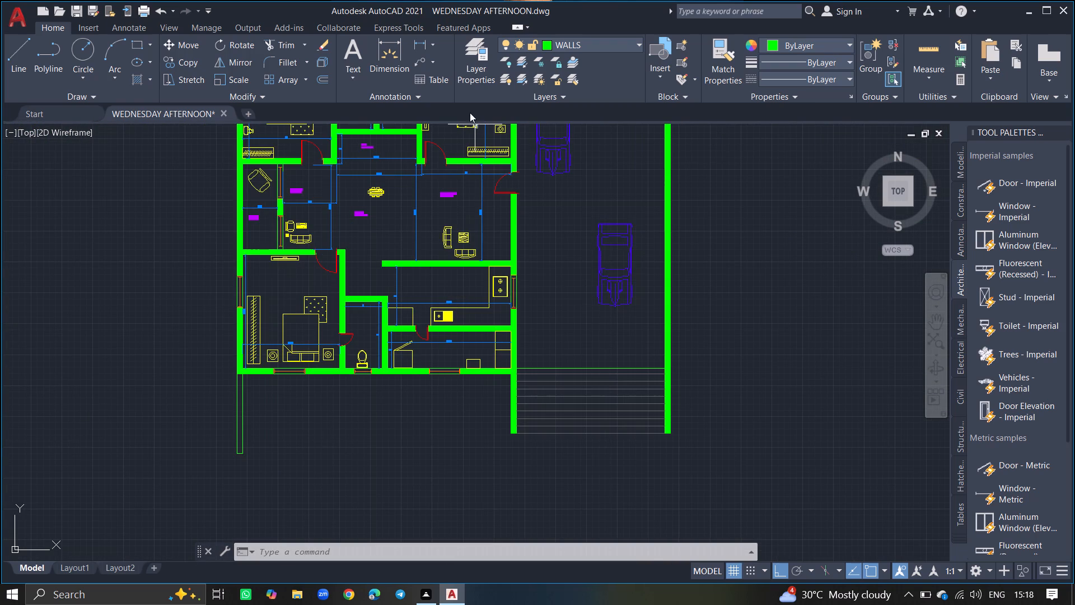
{"action": "left_click", "coordinate": [473, 82]}
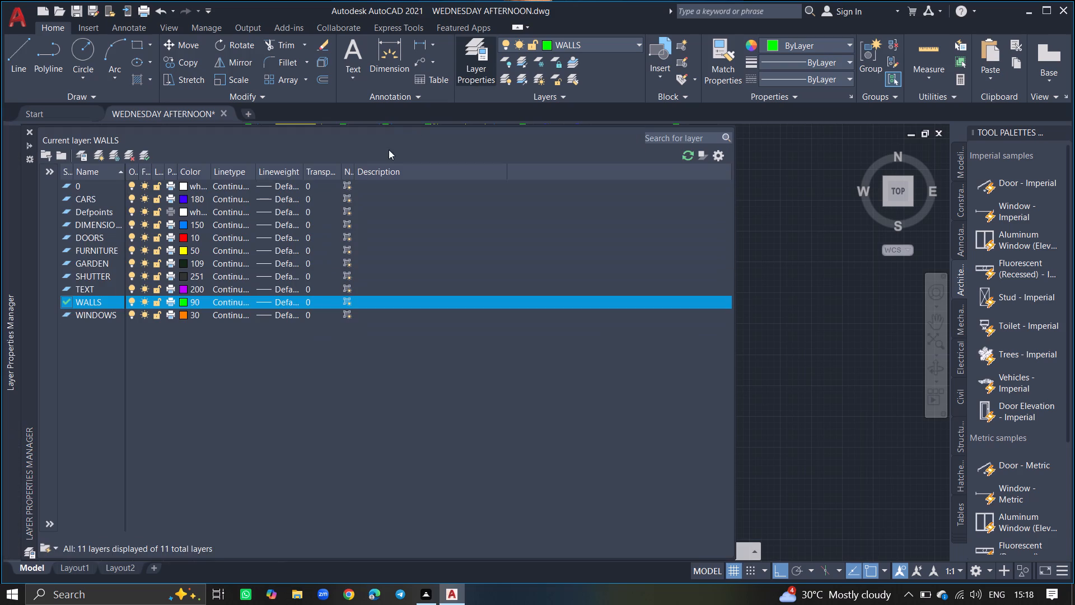
{"action": "double_click", "coordinate": [99, 262]}
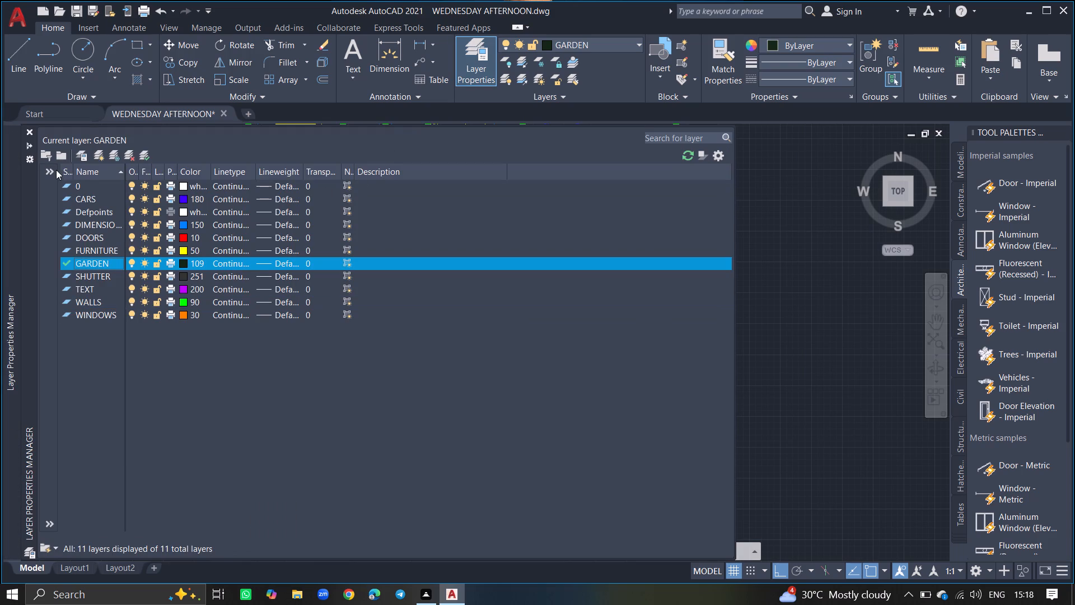
{"action": "left_click", "coordinate": [29, 131]}
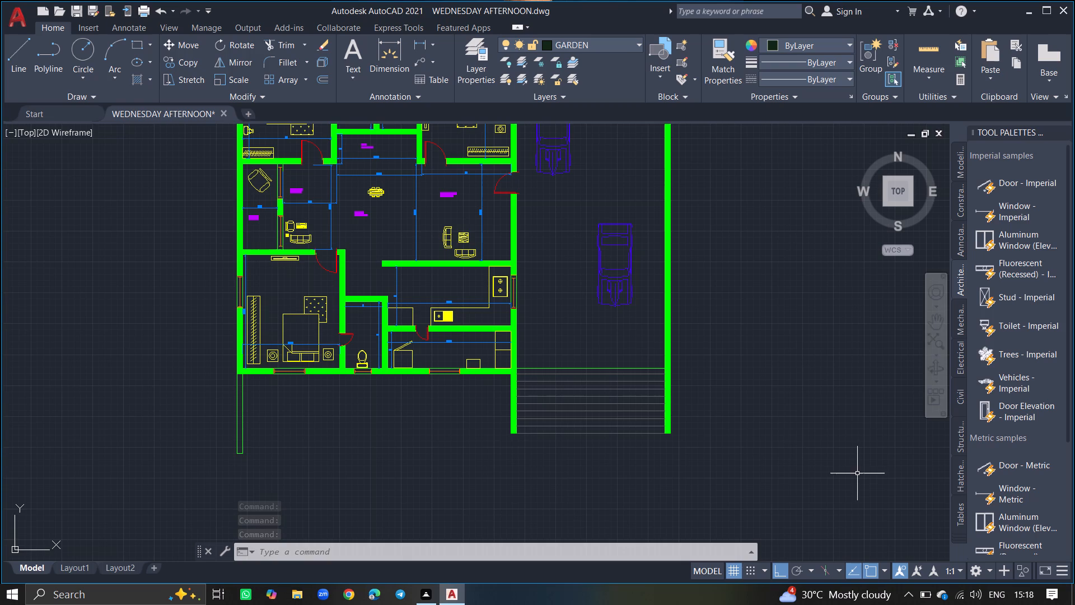
Insert a Trees - Imperial block just outside the parking bay's lower east corner.
{"action": "left_click", "coordinate": [1019, 356]}
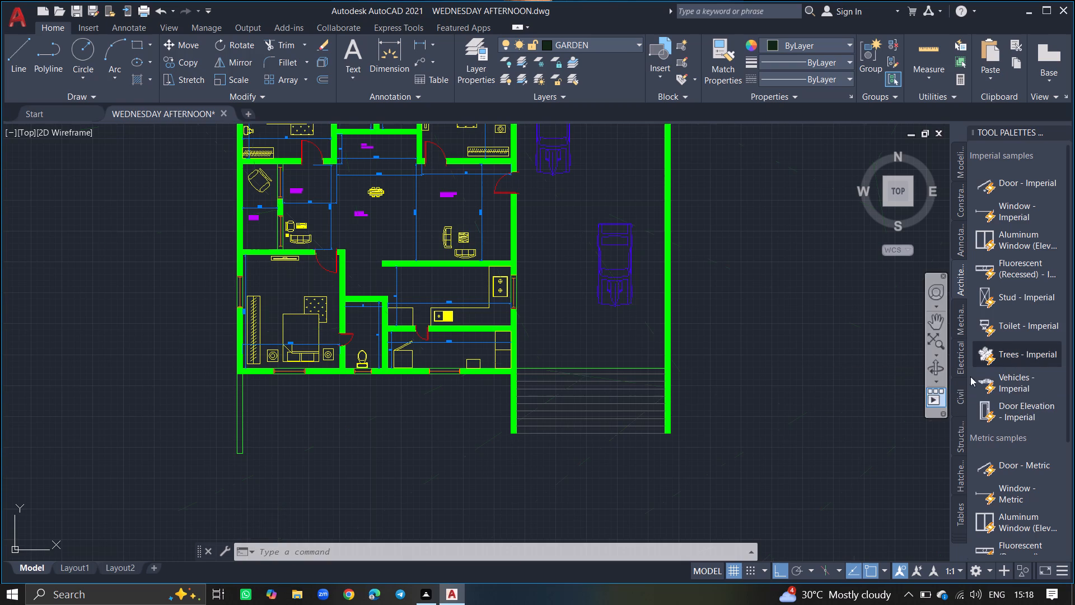
{"action": "scroll", "coordinate": [708, 433], "scroll_direction": "down", "scroll_amount": 2, "text": "ctrl"}
{"action": "left_click", "coordinate": [708, 433]}
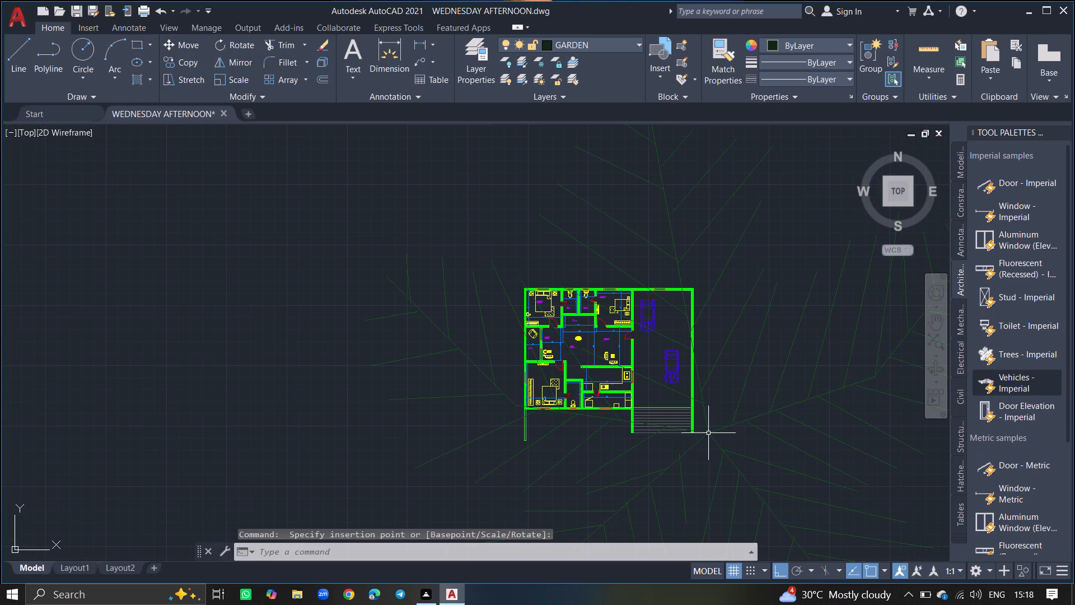
Scale the palm tree down freehand about its insertion point until it is a small plant beside the parking bay.
{"action": "left_click", "coordinate": [708, 433]}
{"action": "type", "text": "SC"}
{"action": "key", "text": "Return"}
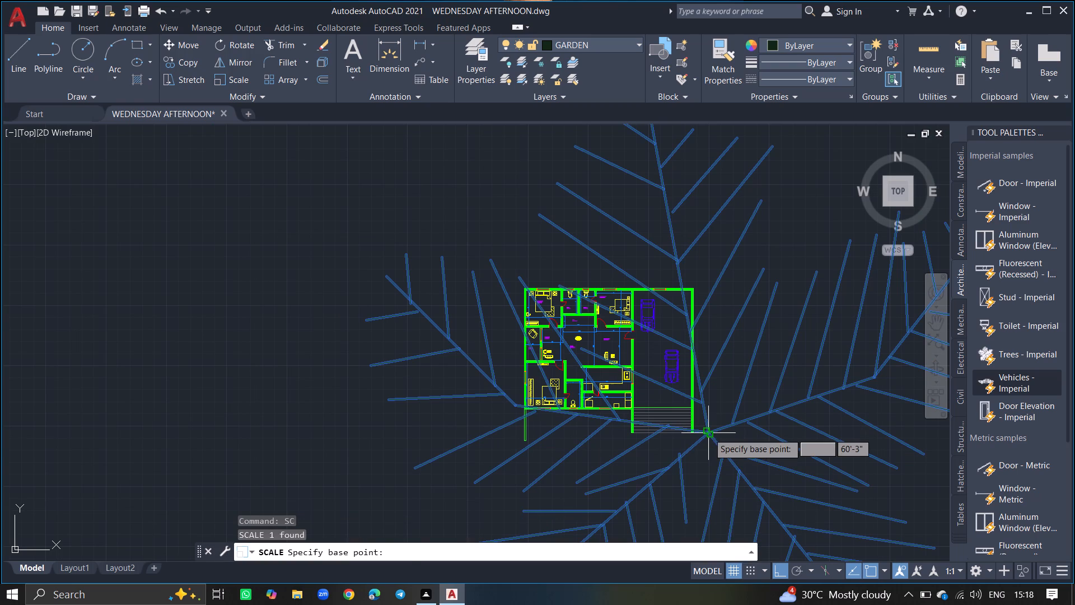
{"action": "left_click", "coordinate": [708, 433]}
{"action": "scroll", "coordinate": [709, 420], "scroll_direction": "up", "scroll_amount": 4, "text": "ctrl"}
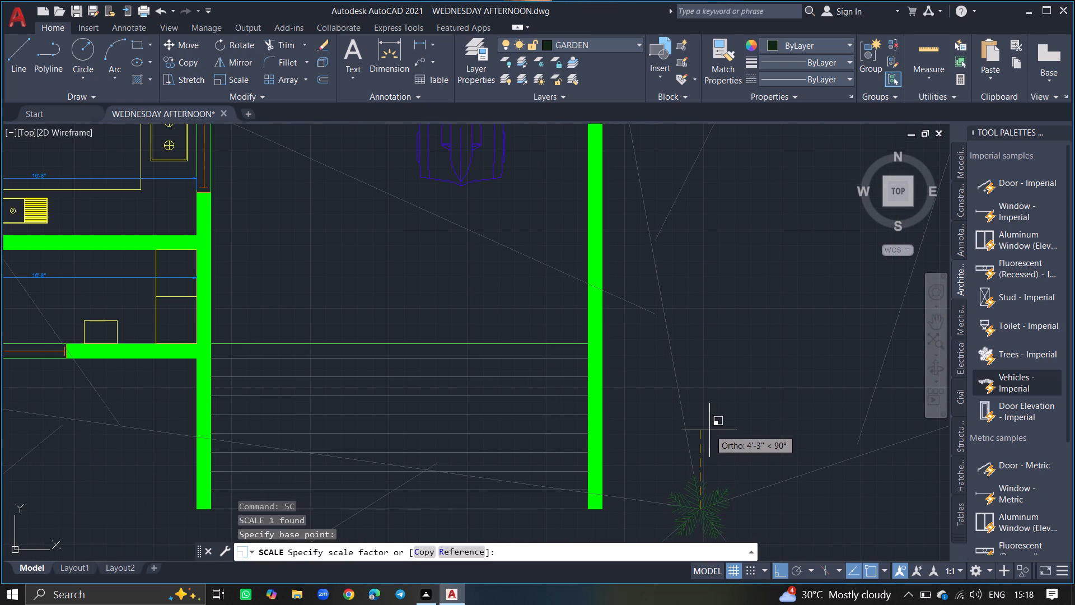
{"action": "left_click", "coordinate": [711, 443]}
Move the small palm, with Ortho off, to the open ground below the southwest bedroom, beside the new wall strip.
{"action": "left_click", "coordinate": [700, 494]}
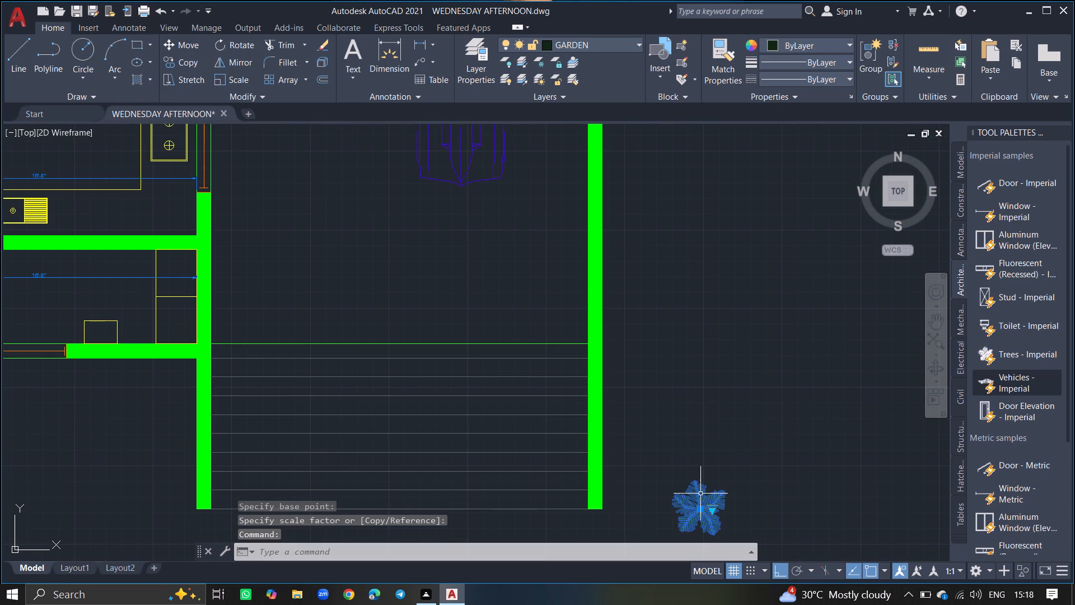
{"action": "type", "text": "MO"}
{"action": "type", "text": "VE"}
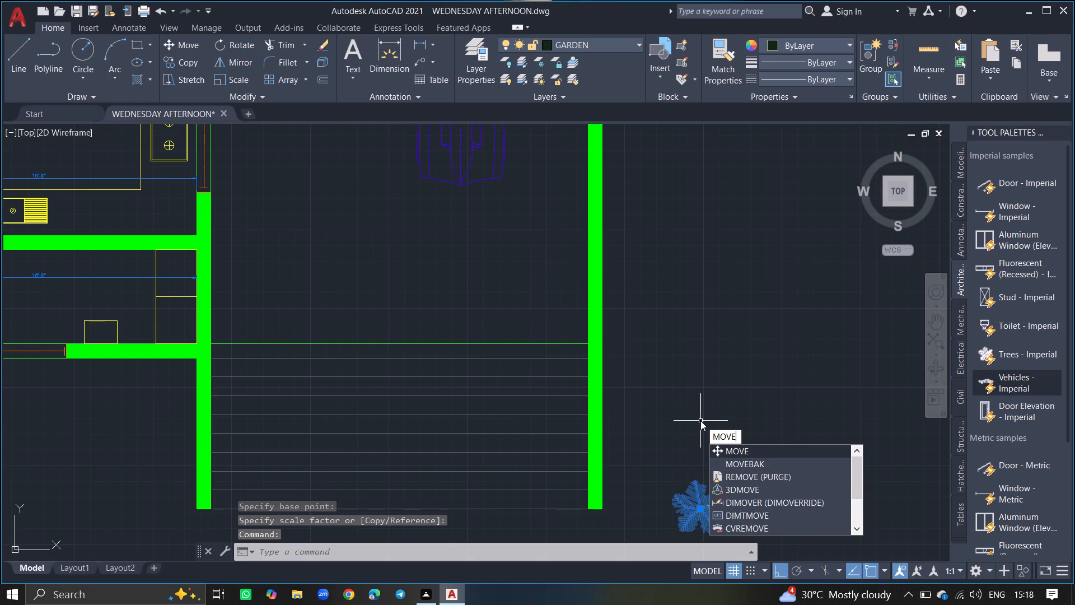
{"action": "key", "text": "Return"}
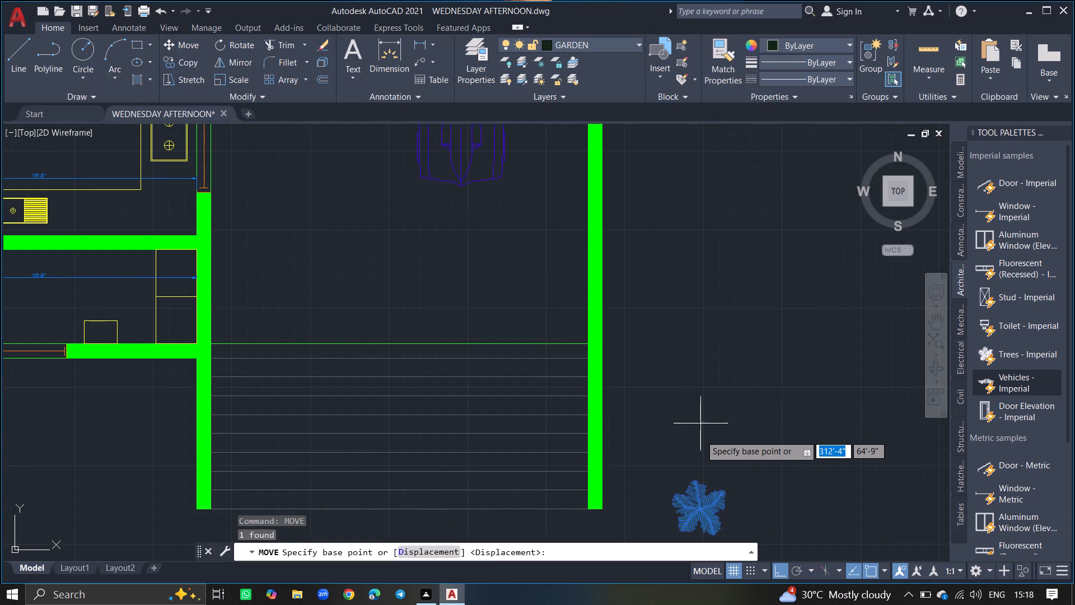
{"action": "left_click", "coordinate": [697, 506]}
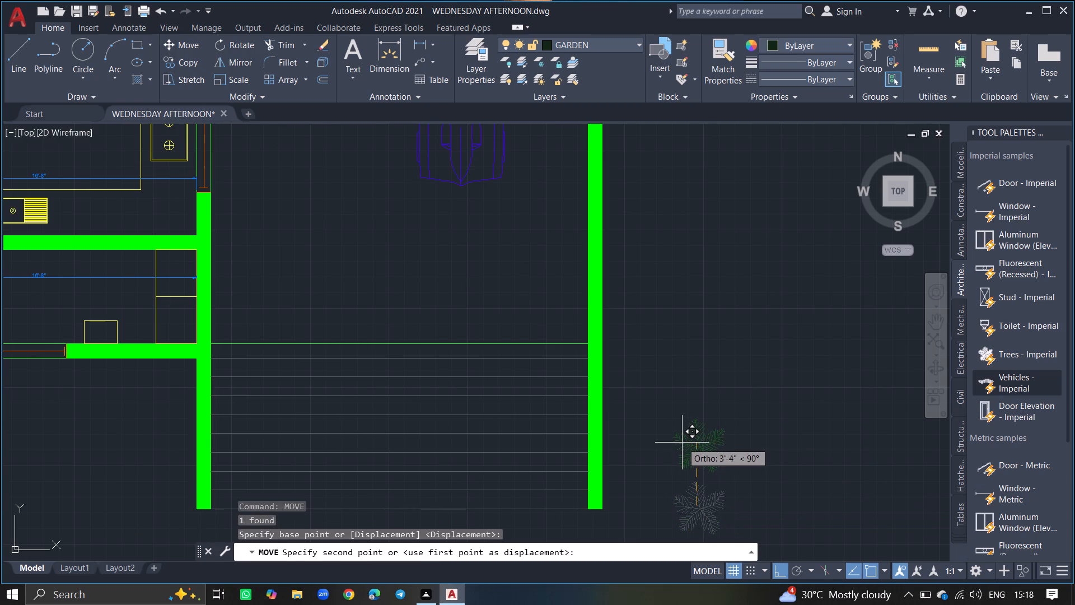
{"action": "key", "text": "F8"}
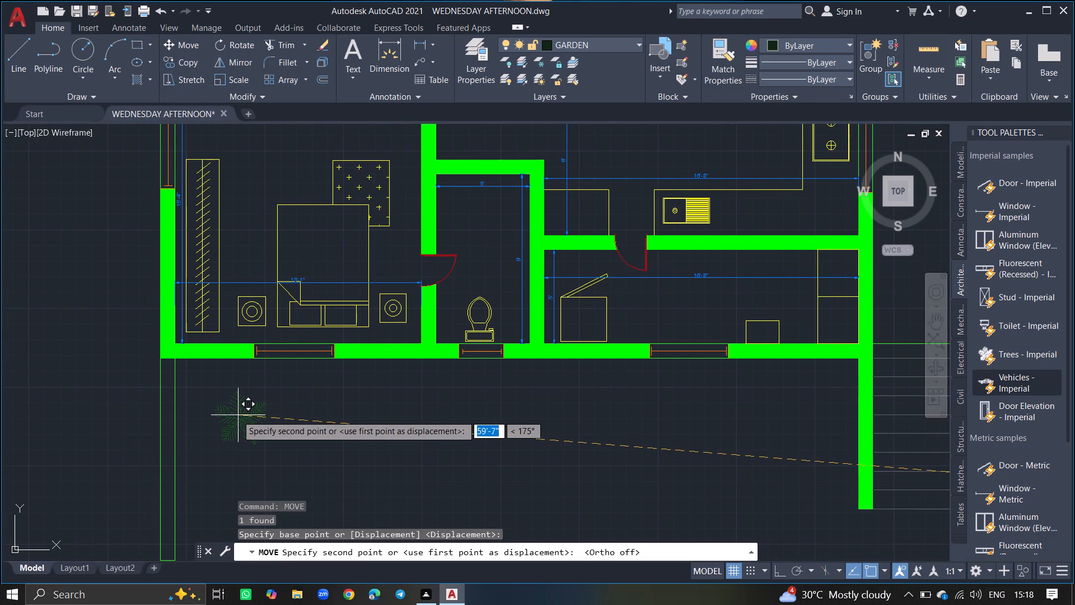
{"action": "left_click", "coordinate": [231, 415]}
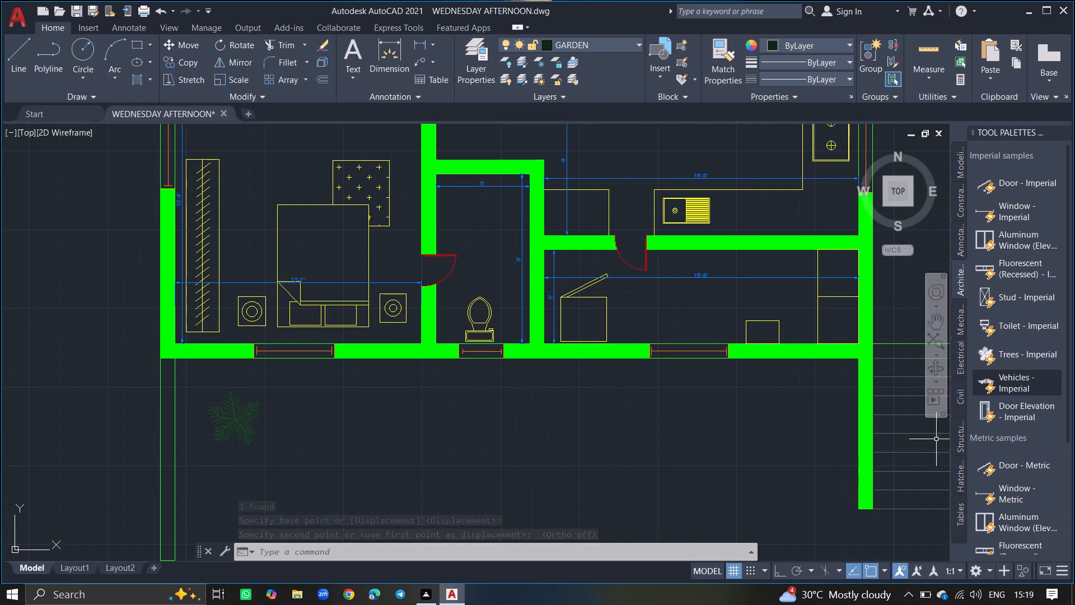
Insert a second Trees - Imperial block outside the south wall, below the small room beneath the kitchen.
{"action": "left_click", "coordinate": [1014, 378]}
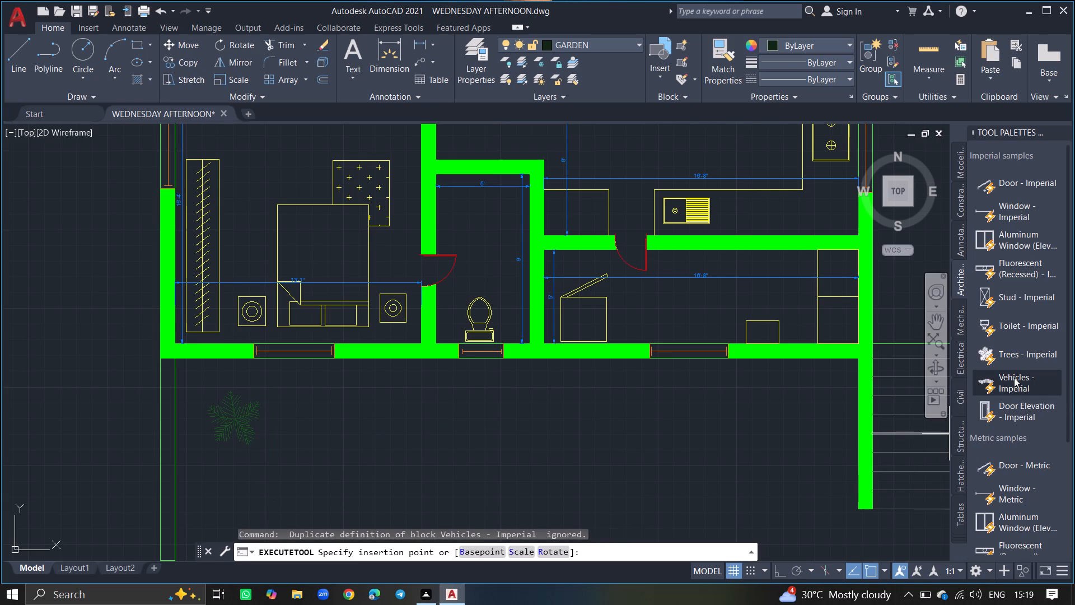
{"action": "key", "text": "Escape"}
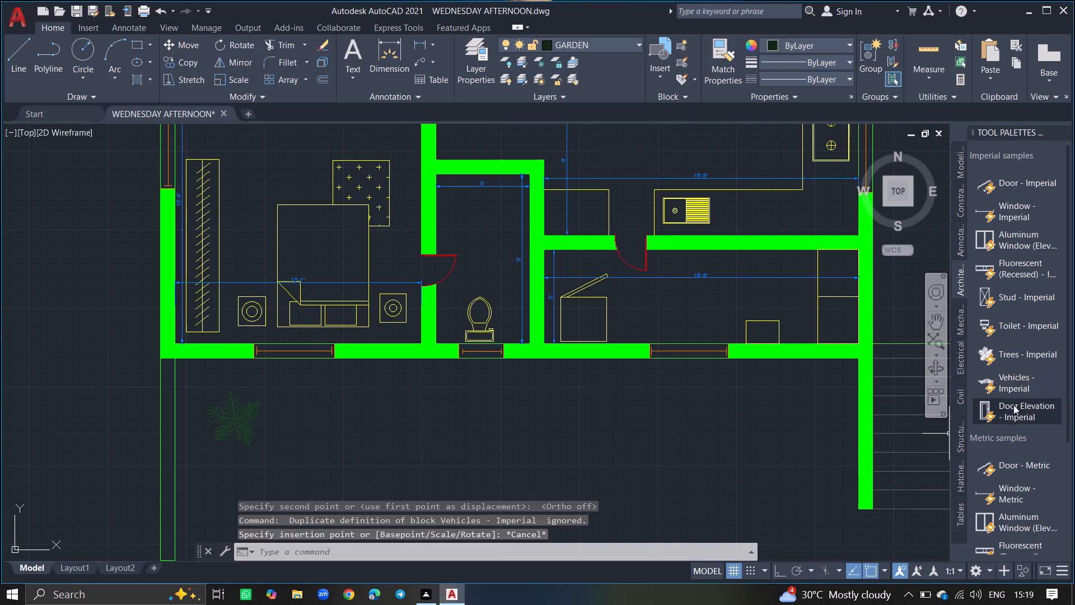
{"action": "left_click", "coordinate": [1018, 355]}
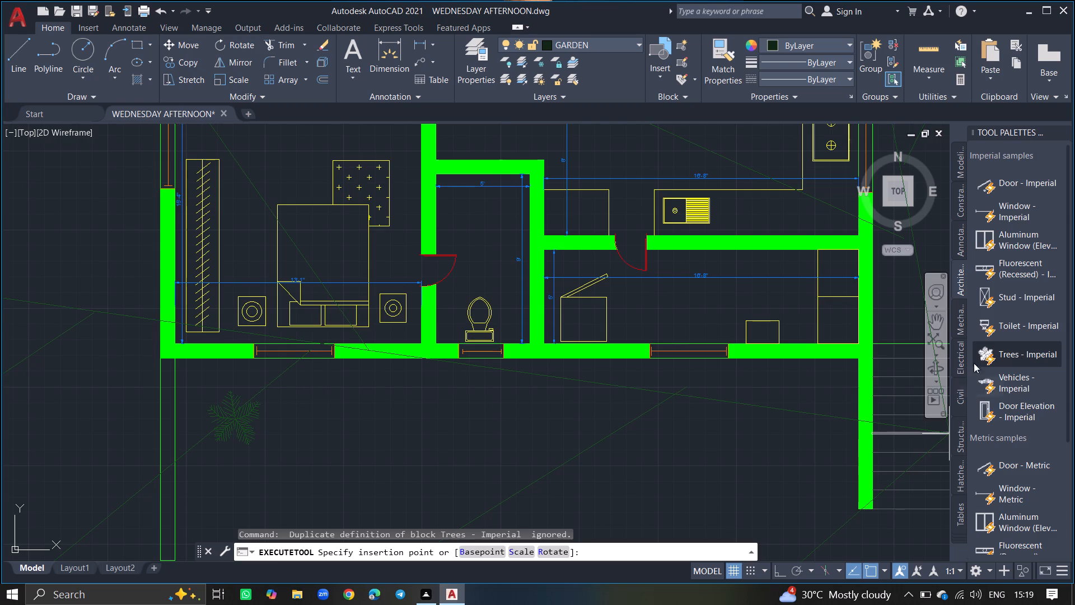
{"action": "left_click", "coordinate": [764, 408]}
Change the second tree block's type to Shrub (Plan).
{"action": "left_click", "coordinate": [764, 408]}
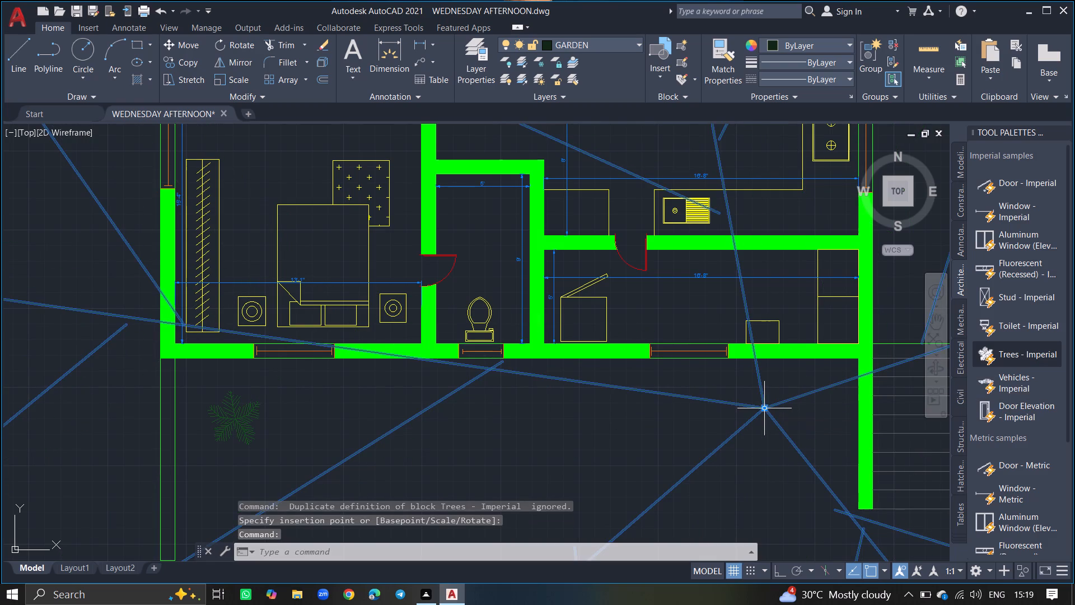
{"action": "scroll", "coordinate": [731, 376], "scroll_direction": "down", "scroll_amount": 4, "text": "ctrl"}
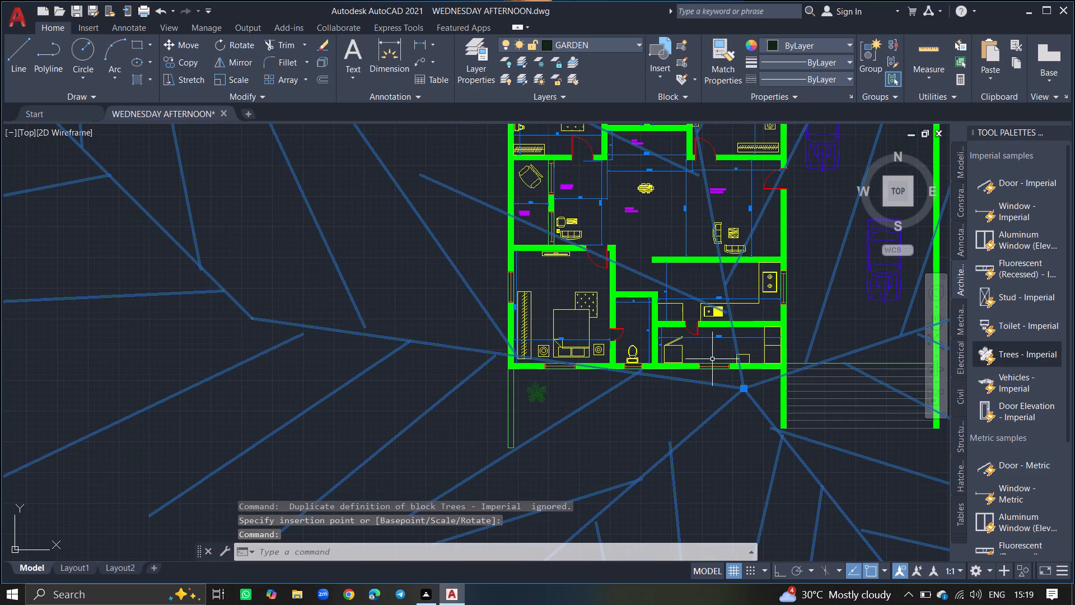
{"action": "scroll", "coordinate": [712, 359], "scroll_direction": "down", "scroll_amount": 3, "text": "ctrl"}
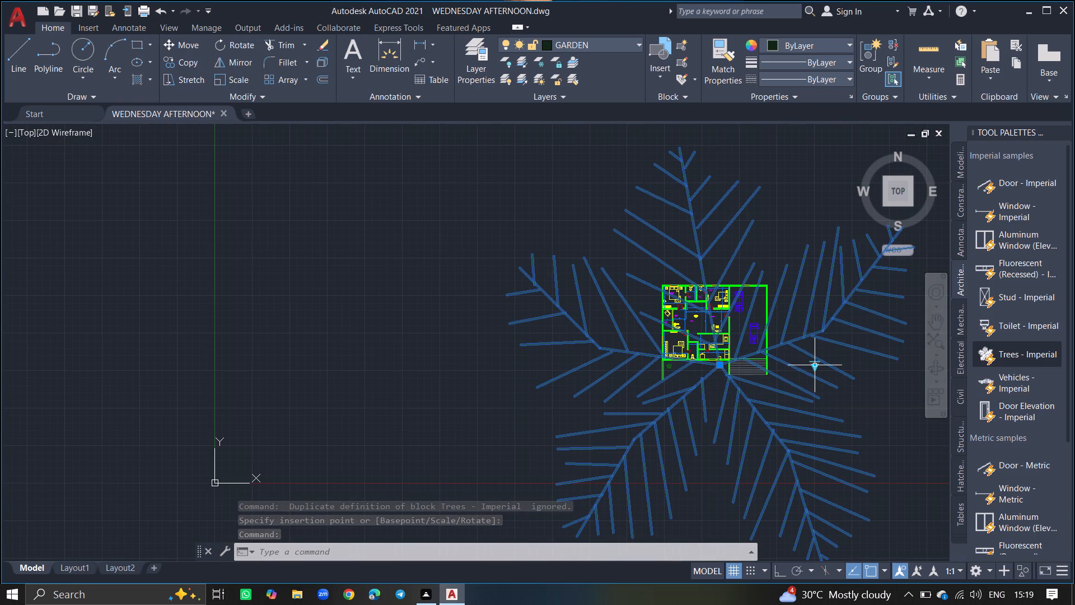
{"action": "left_click", "coordinate": [816, 366]}
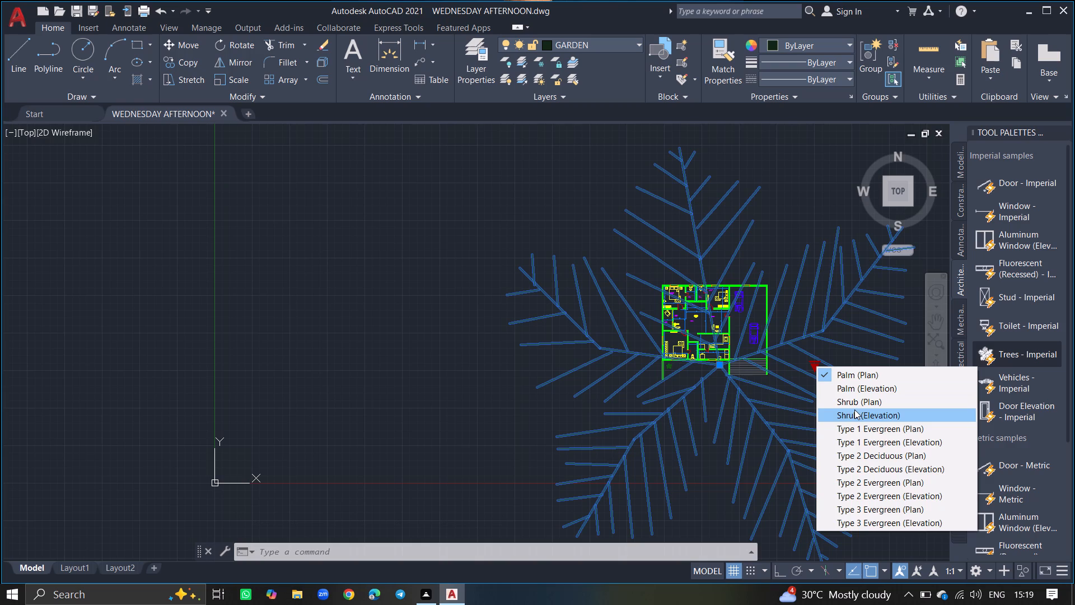
{"action": "left_click", "coordinate": [856, 406]}
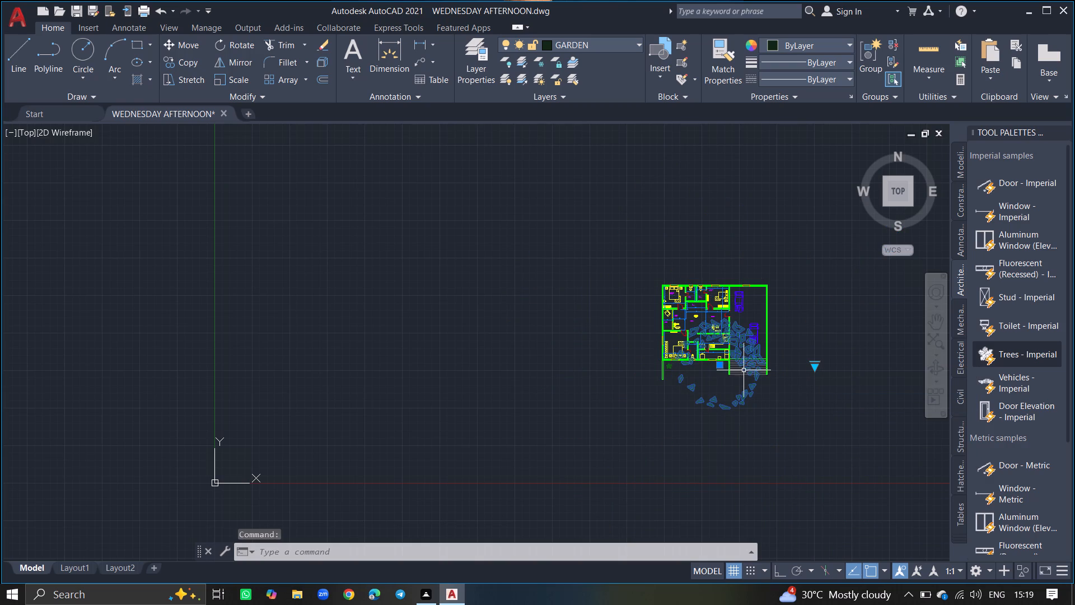
{"action": "scroll", "coordinate": [744, 370], "scroll_direction": "up", "scroll_amount": 4, "text": "ctrl"}
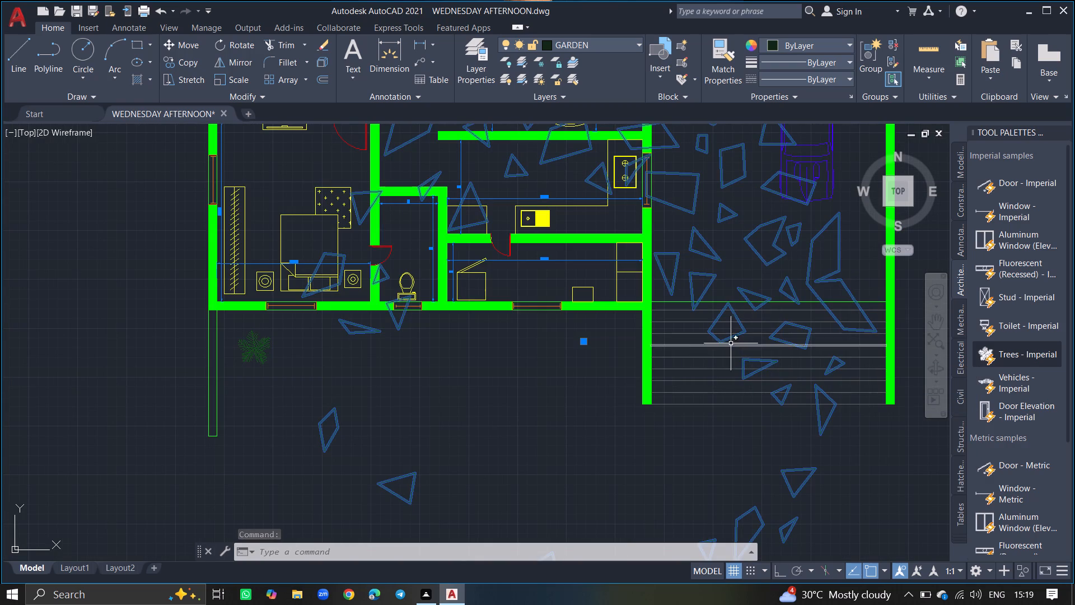
Change the second tree block's type to Type 2 Deciduous (Plan).
{"action": "scroll", "coordinate": [690, 347], "scroll_direction": "down", "scroll_amount": 5, "text": "ctrl"}
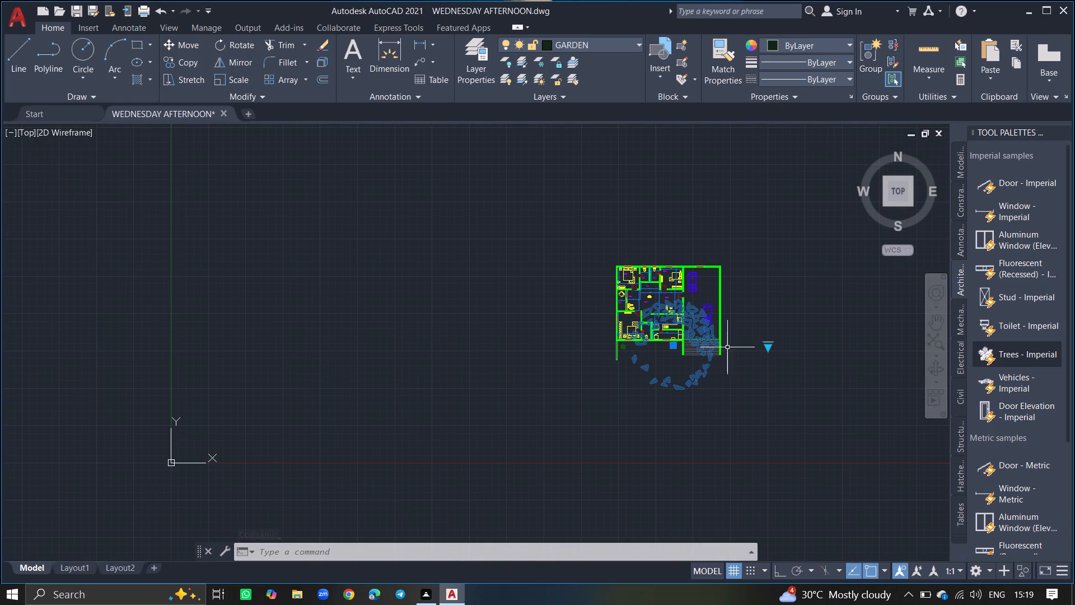
{"action": "left_click", "coordinate": [766, 348]}
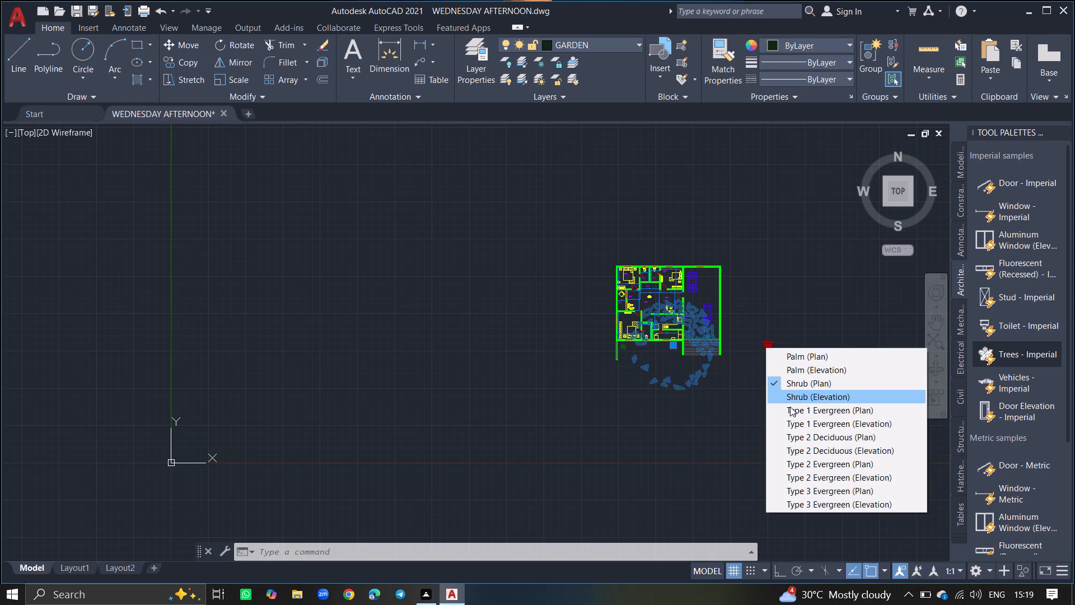
{"action": "left_click", "coordinate": [805, 438]}
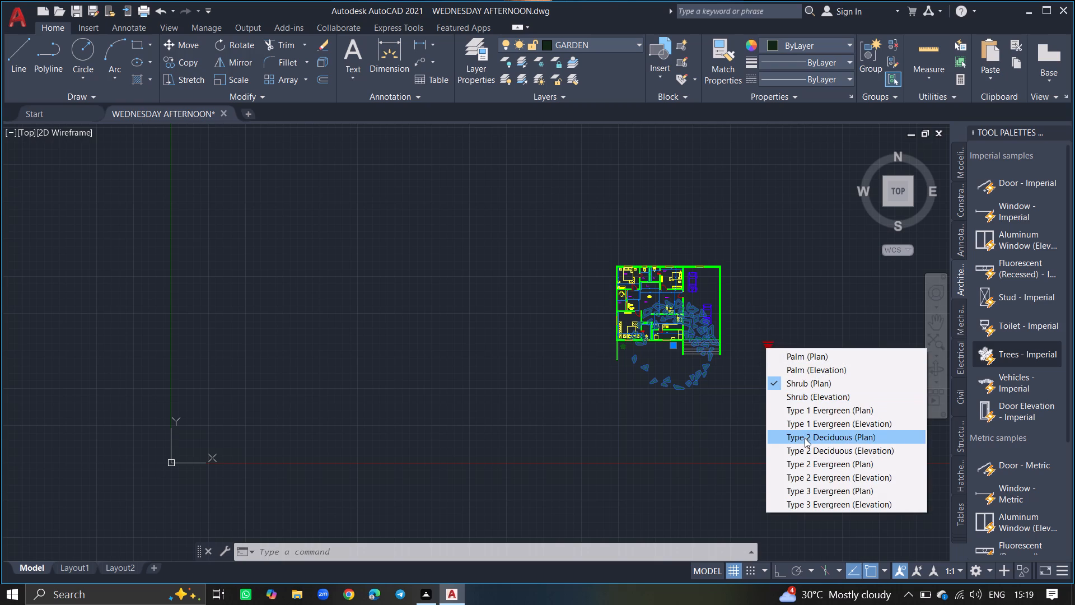
Scale the deciduous tree down freehand to a small plant, using a base point on its branches south of the house.
{"action": "left_click", "coordinate": [673, 346]}
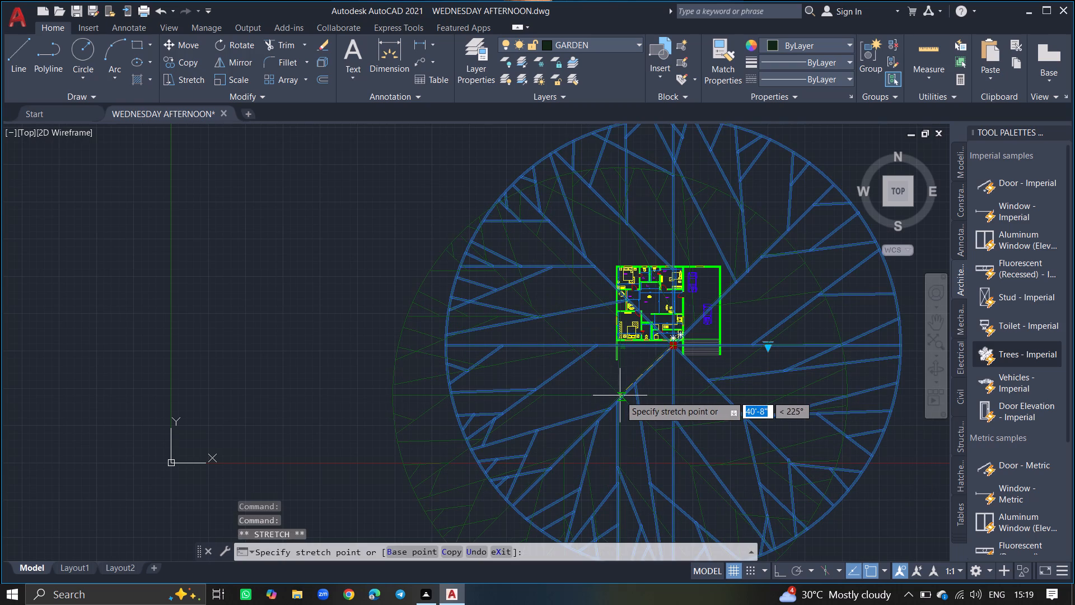
{"action": "key", "text": "Escape"}
{"action": "type", "text": "SC"}
{"action": "key", "text": "Return"}
{"action": "left_click", "coordinate": [620, 395]}
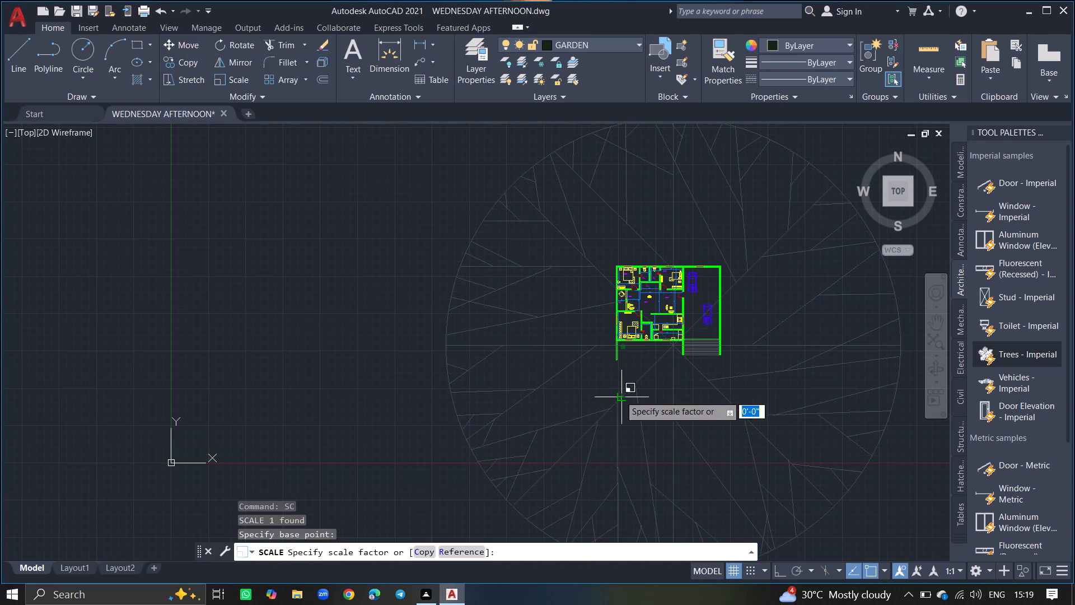
{"action": "scroll", "coordinate": [620, 384], "scroll_direction": "up", "scroll_amount": 3, "text": "ctrl"}
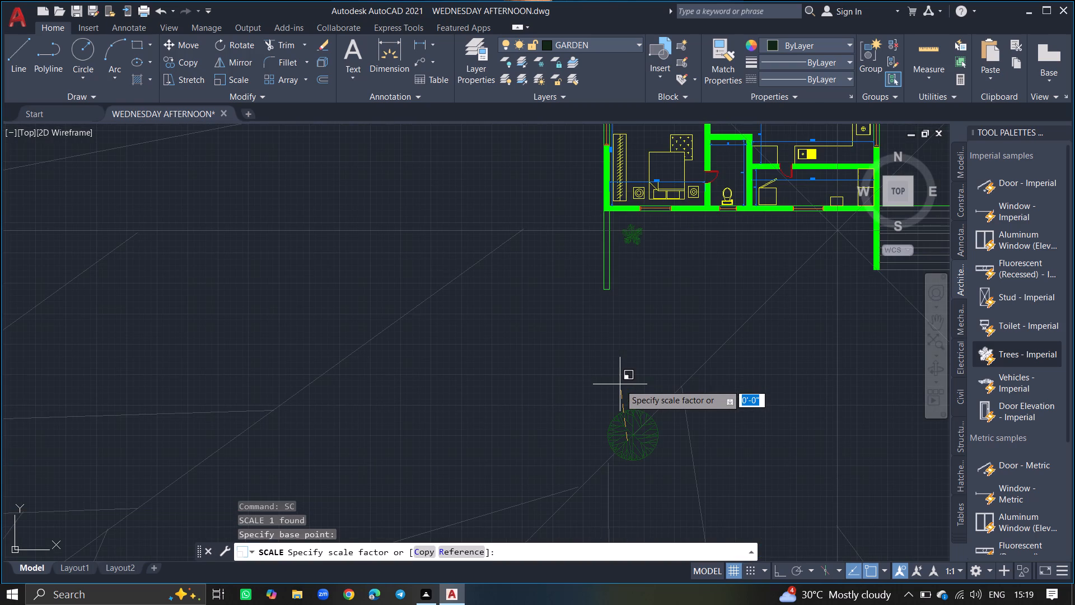
{"action": "left_click", "coordinate": [622, 409]}
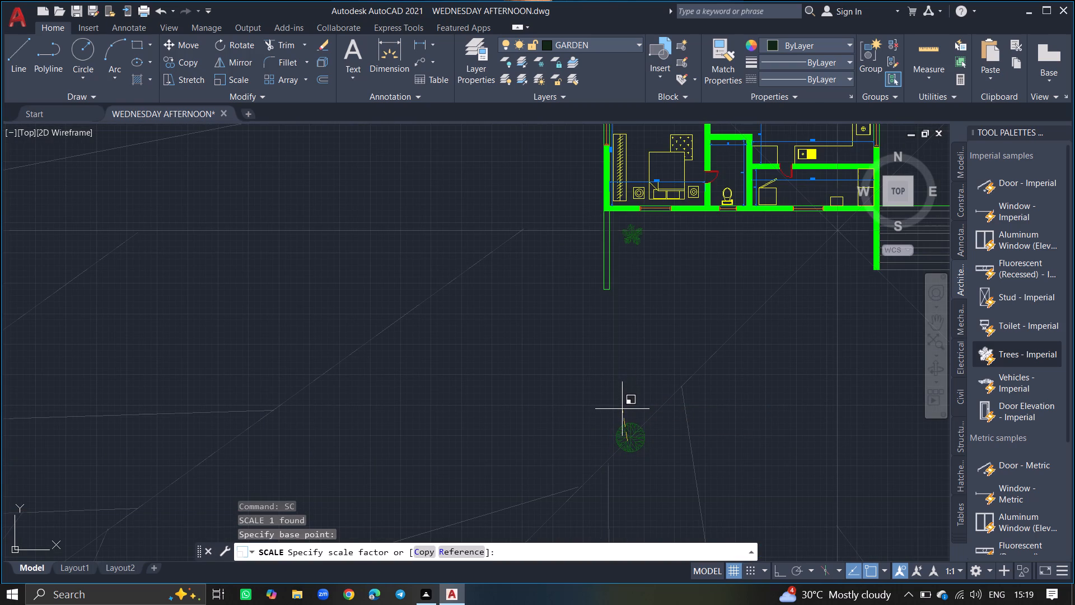
Move the small deciduous tree to the garden corner beside the parking bay's west wall, below the kitchen side.
{"action": "left_click", "coordinate": [623, 432]}
{"action": "type", "text": "MOVE"}
{"action": "key", "text": "Return"}
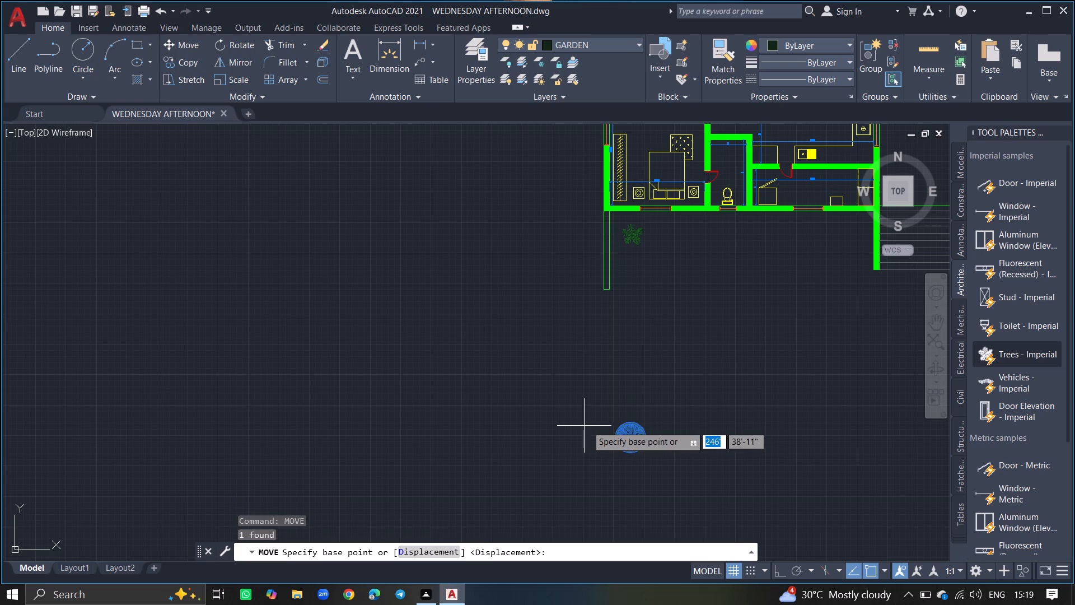
{"action": "left_click", "coordinate": [619, 436]}
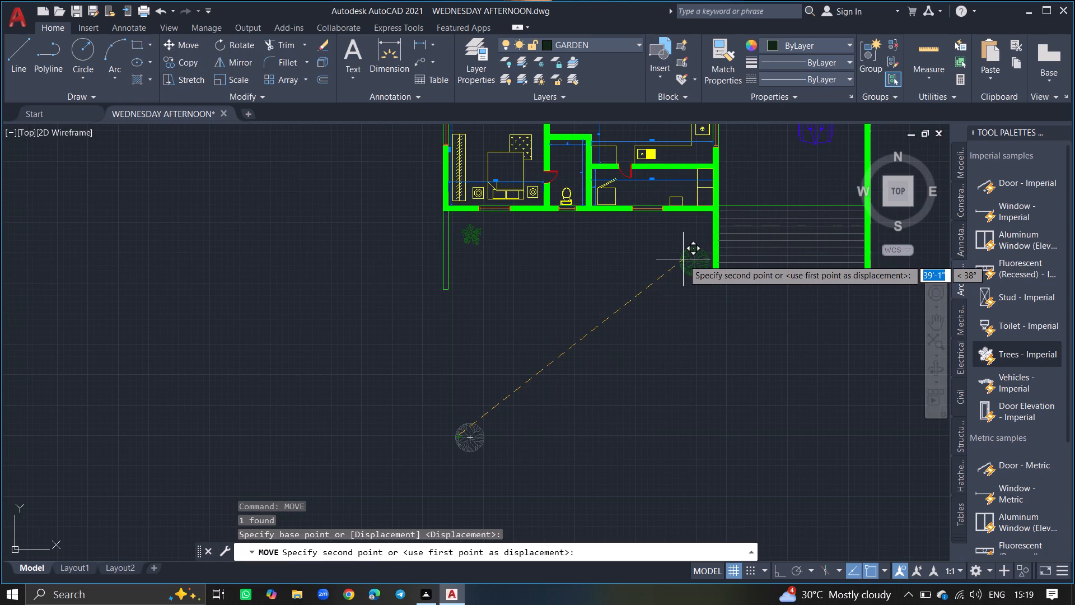
{"action": "left_click", "coordinate": [680, 259]}
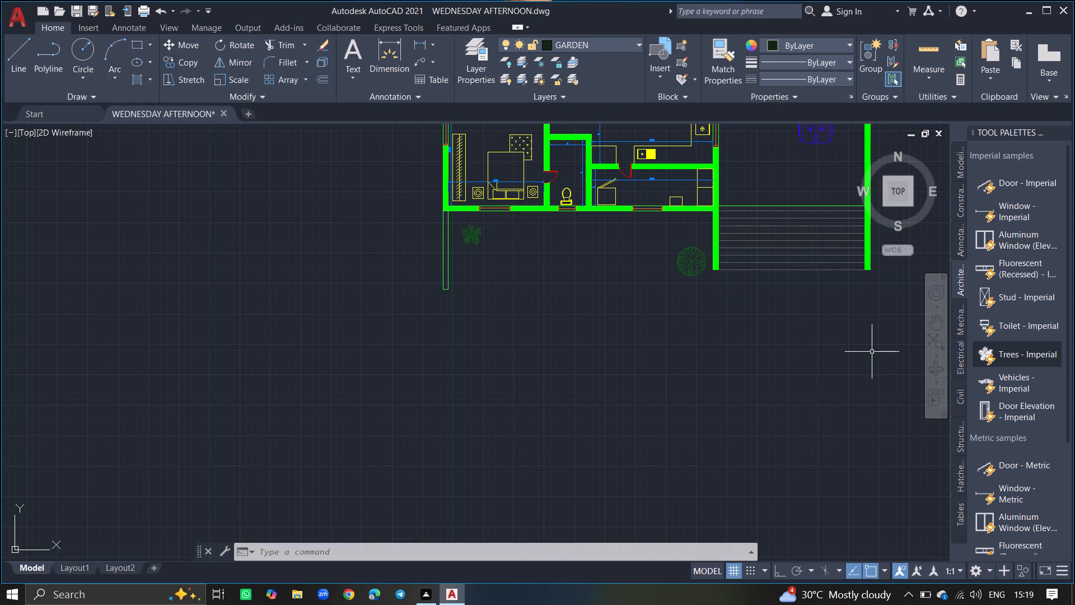
Insert a third Trees - Imperial block in the open ground south of the house, near the parking bay's west wall.
{"action": "left_click", "coordinate": [1002, 348]}
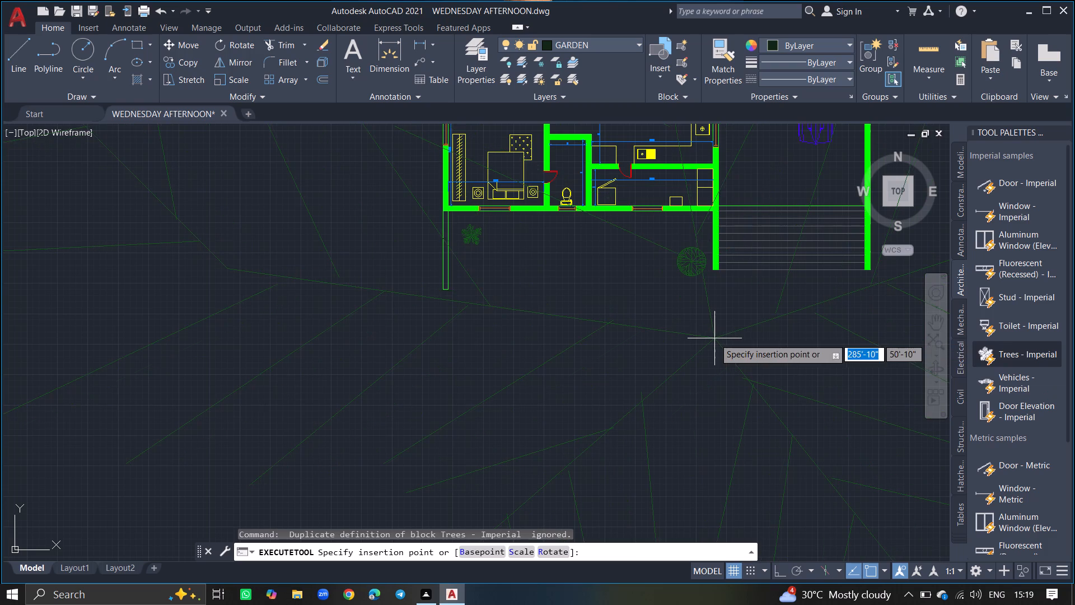
{"action": "left_click", "coordinate": [714, 338]}
{"action": "left_click", "coordinate": [714, 338]}
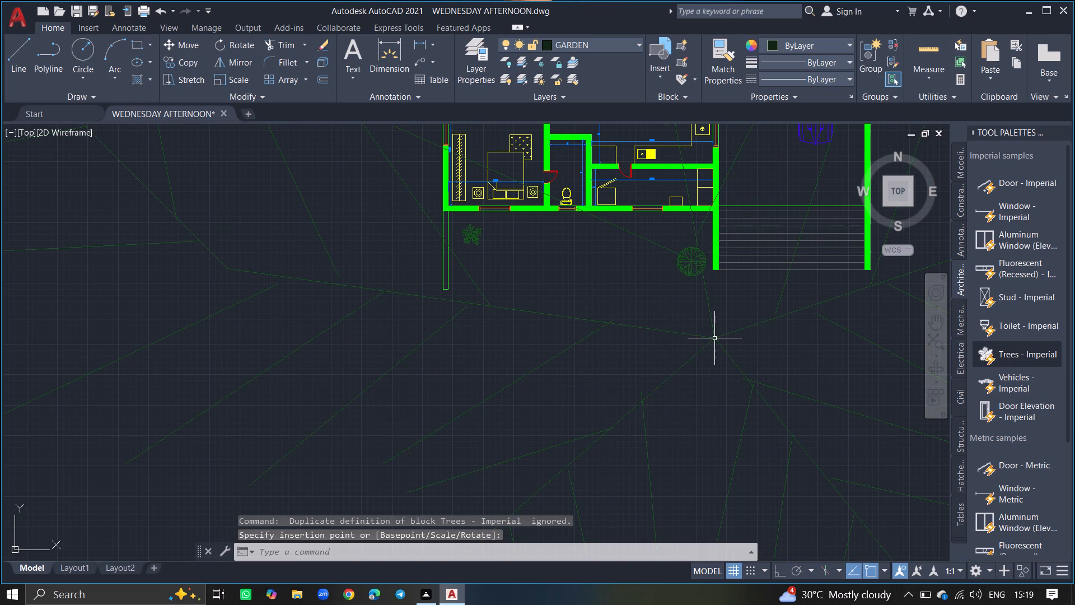
Change the third tree block's type to Type 3 Evergreen (Plan).
{"action": "left_click", "coordinate": [714, 338]}
{"action": "scroll", "coordinate": [674, 342], "scroll_direction": "down", "scroll_amount": 2, "text": "ctrl"}
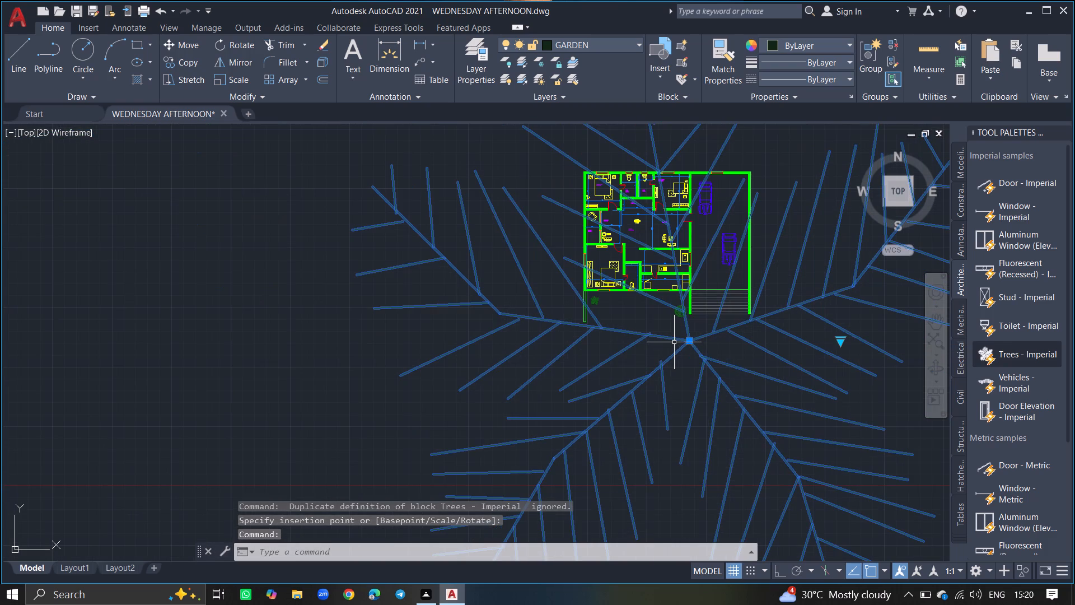
{"action": "left_click", "coordinate": [842, 343]}
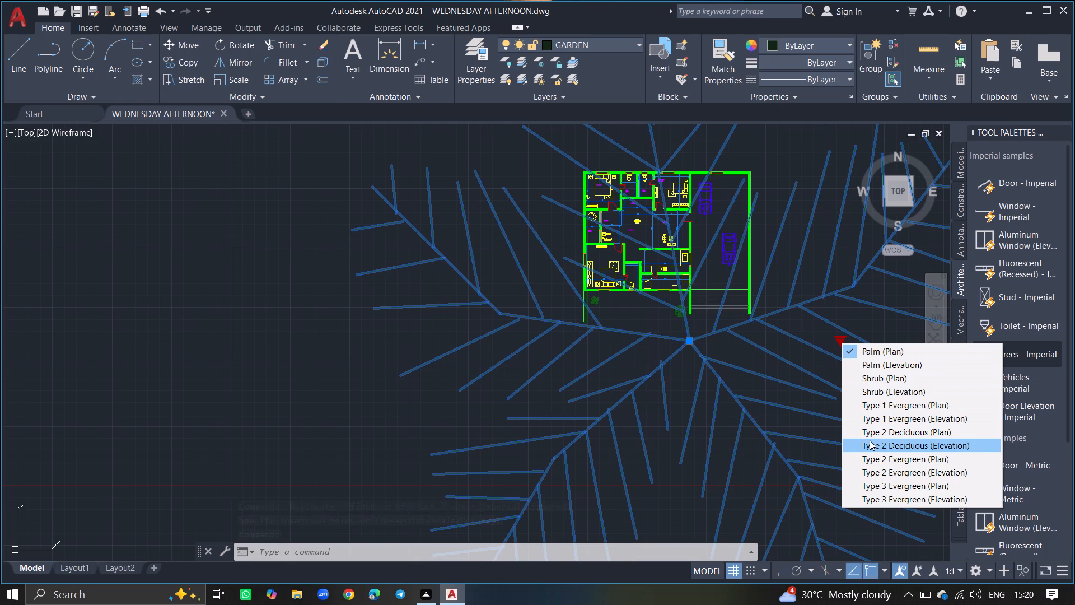
{"action": "left_click", "coordinate": [877, 486]}
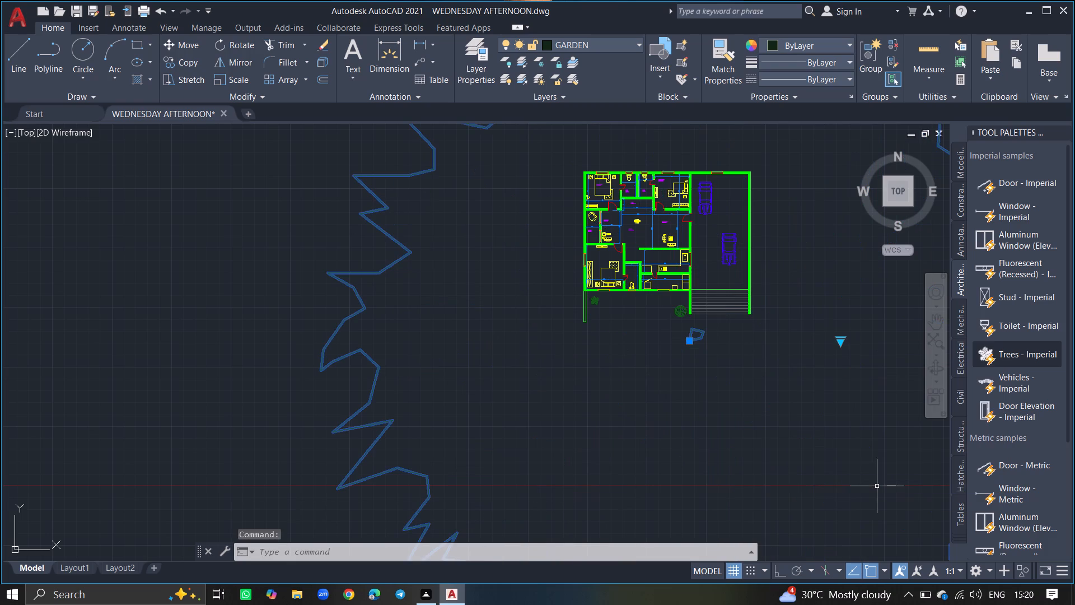
{"action": "scroll", "coordinate": [877, 486], "scroll_direction": "down", "scroll_amount": 4, "text": "ctrl"}
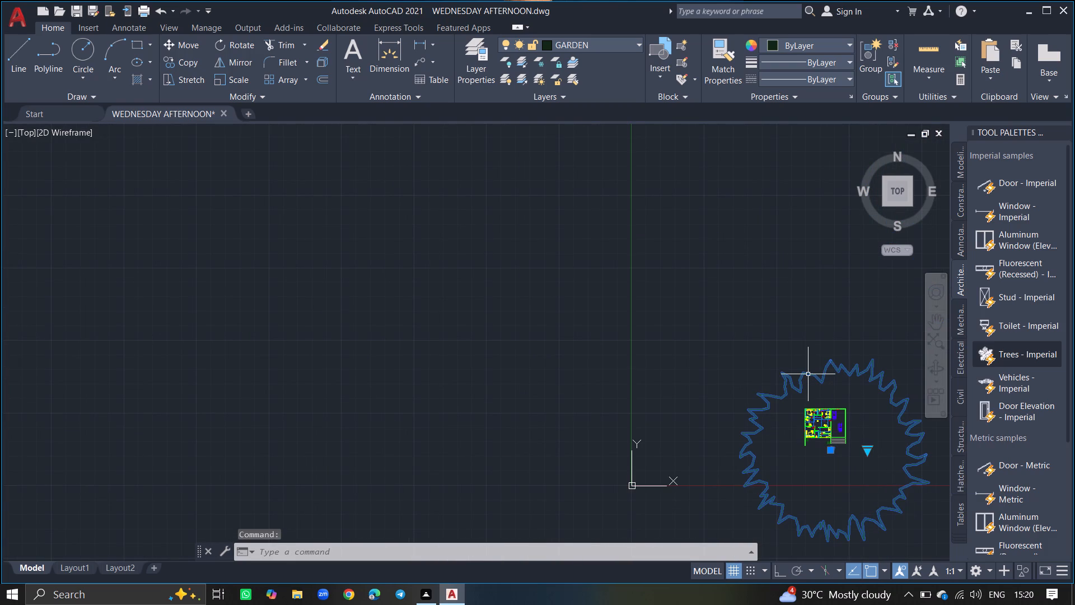
Scale the evergreen tree down freehand, using a midpoint on its upper outline north of the house as base point.
{"action": "key", "text": "Escape"}
{"action": "left_click", "coordinate": [807, 374]}
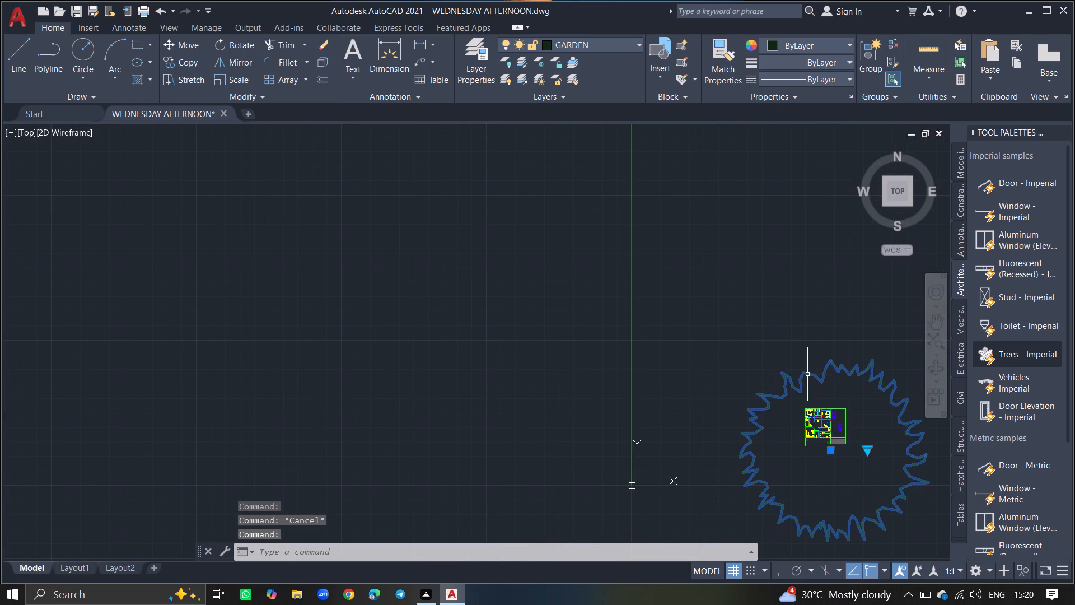
{"action": "type", "text": "SC"}
{"action": "key", "text": "Return"}
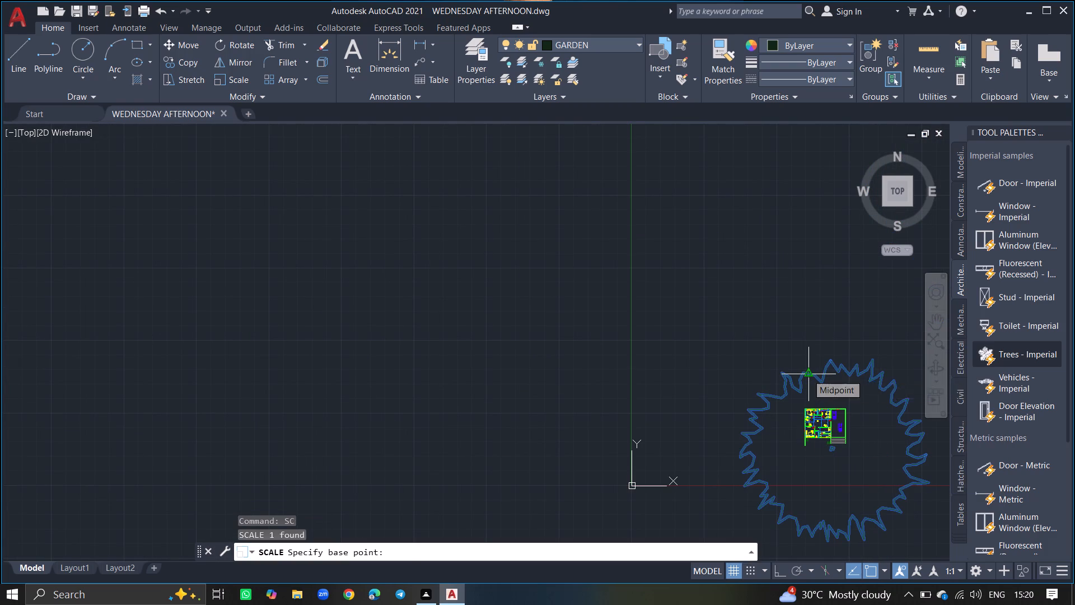
{"action": "left_click", "coordinate": [807, 375]}
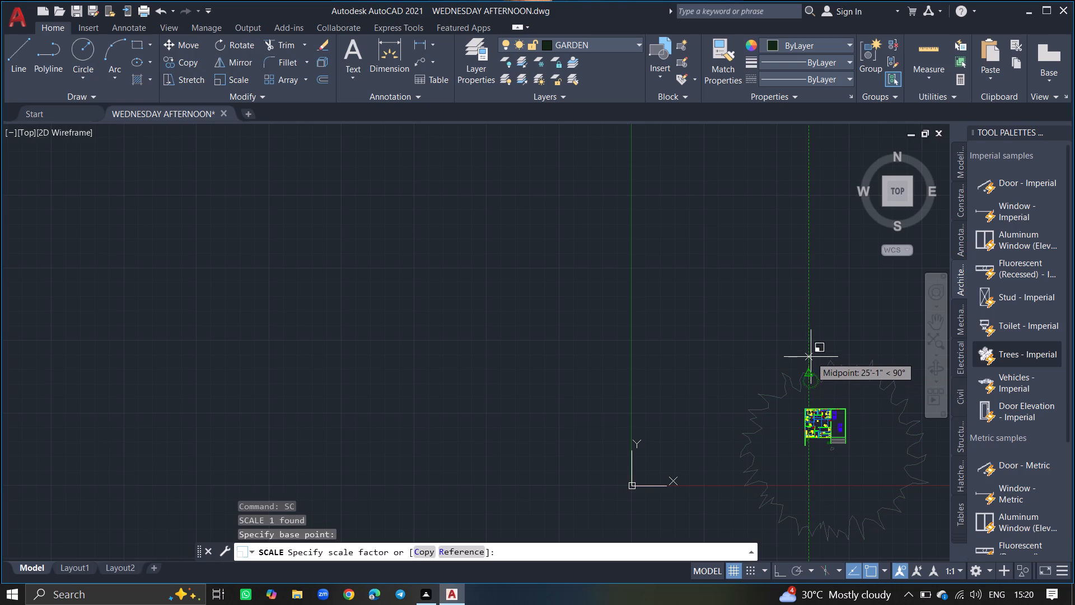
{"action": "scroll", "coordinate": [810, 364], "scroll_direction": "up", "scroll_amount": 3, "text": "ctrl"}
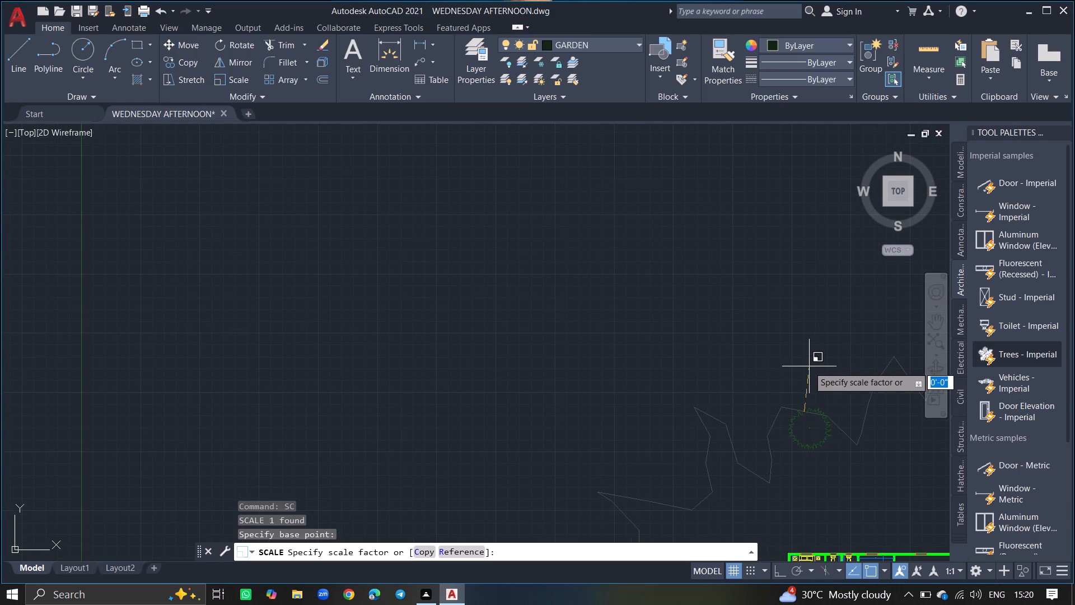
{"action": "left_click", "coordinate": [807, 371]}
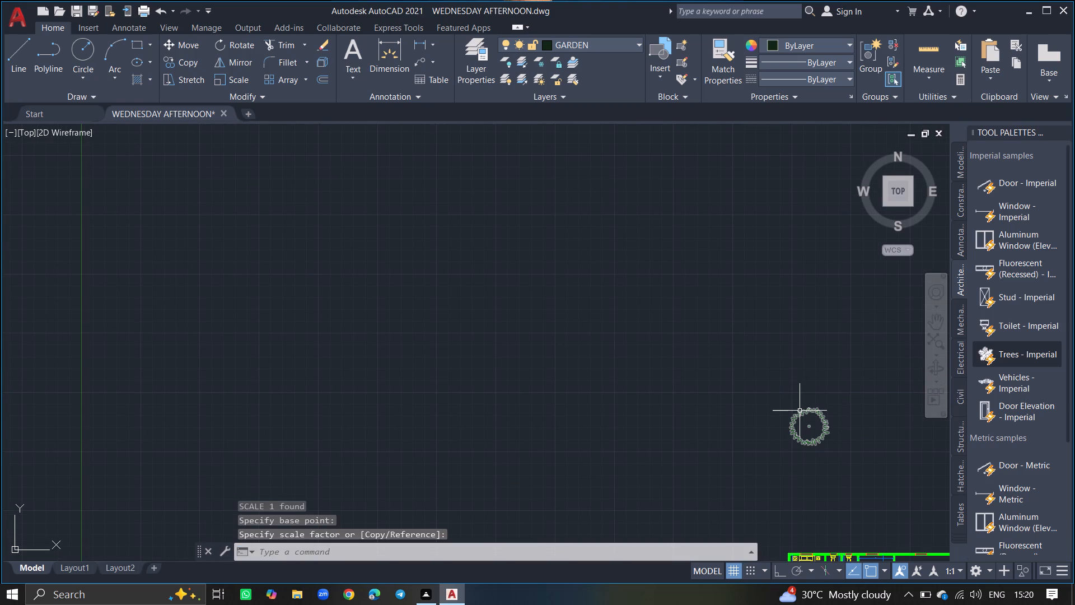
Move the reduced evergreen from north of the house to the garden ground below the southwest bedroom and bathroom.
{"action": "left_click", "coordinate": [800, 411]}
{"action": "type", "text": "MO"}
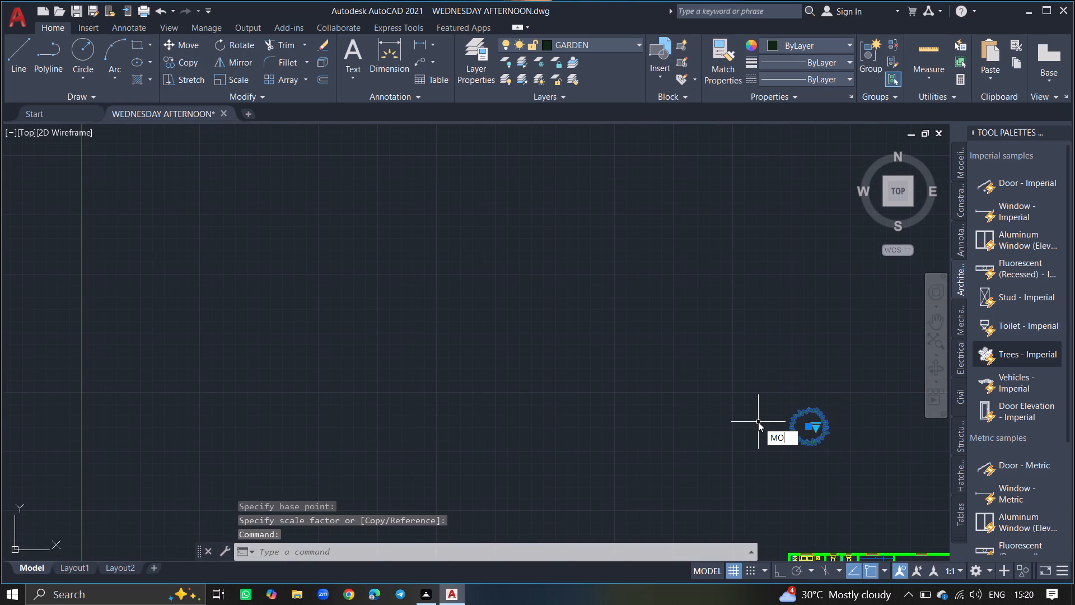
{"action": "type", "text": "VE"}
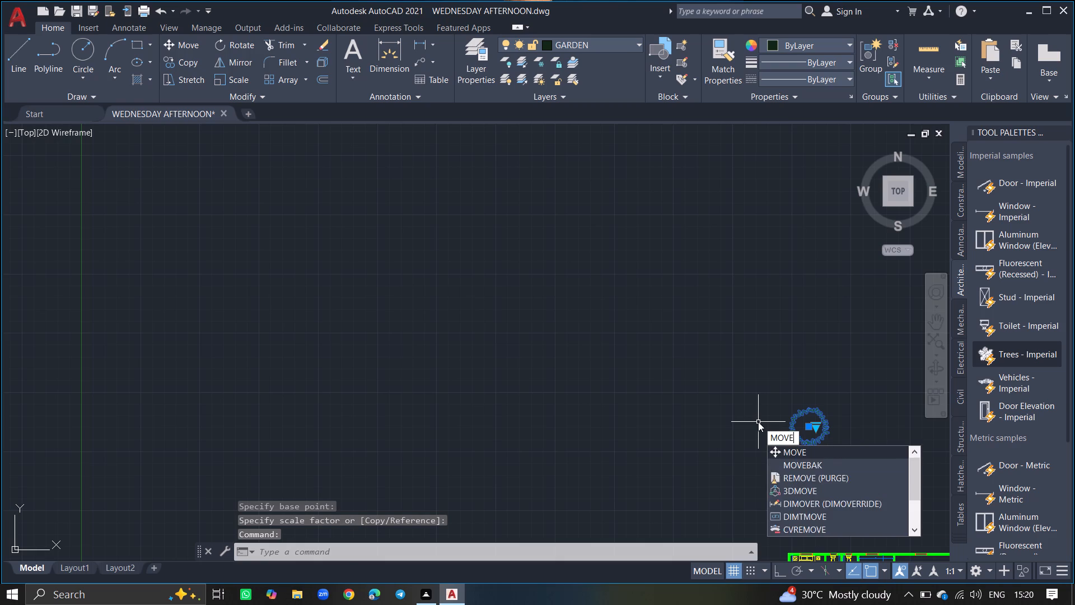
{"action": "key", "text": "Return"}
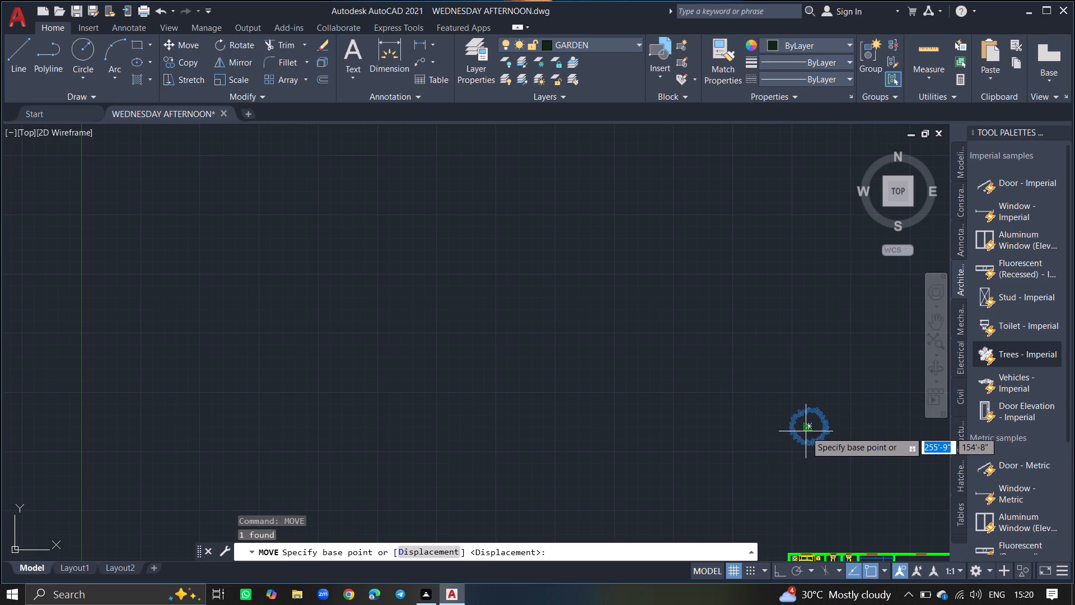
{"action": "left_click_drag", "start_coordinate": [806, 431], "coordinate": [727, 403]}
{"action": "scroll", "coordinate": [727, 403], "scroll_direction": "down", "scroll_amount": 6, "text": "ctrl"}
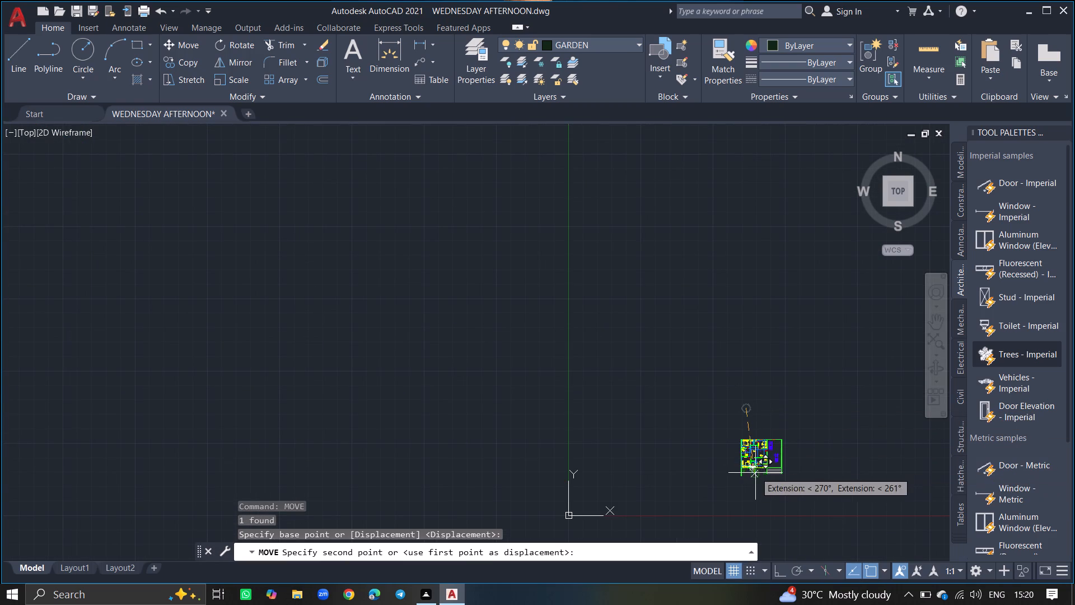
{"action": "scroll", "coordinate": [758, 485], "scroll_direction": "up", "scroll_amount": 6, "text": "ctrl"}
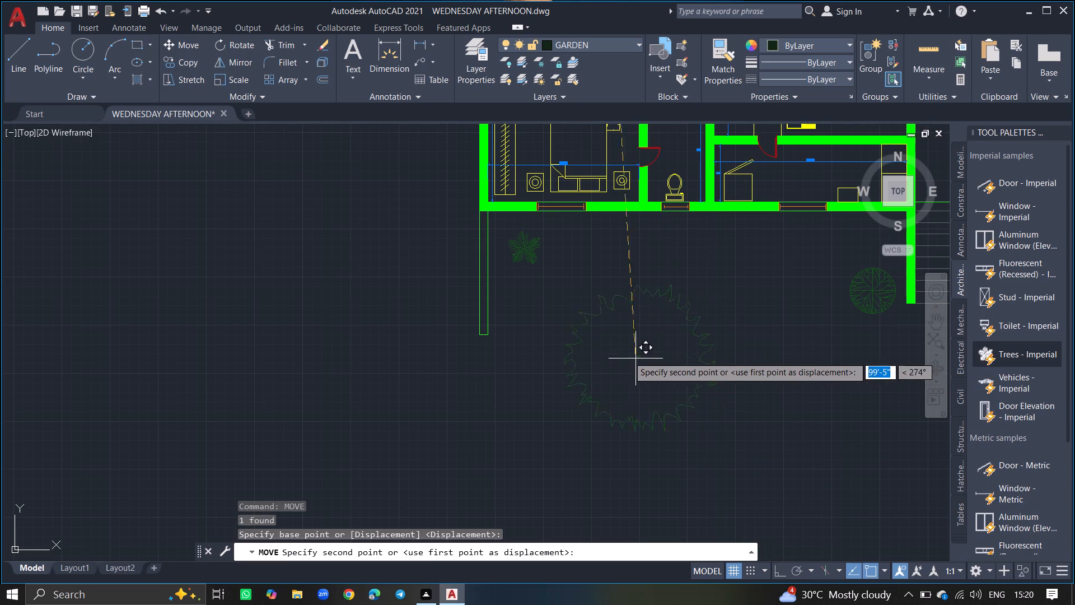
{"action": "left_click", "coordinate": [579, 344]}
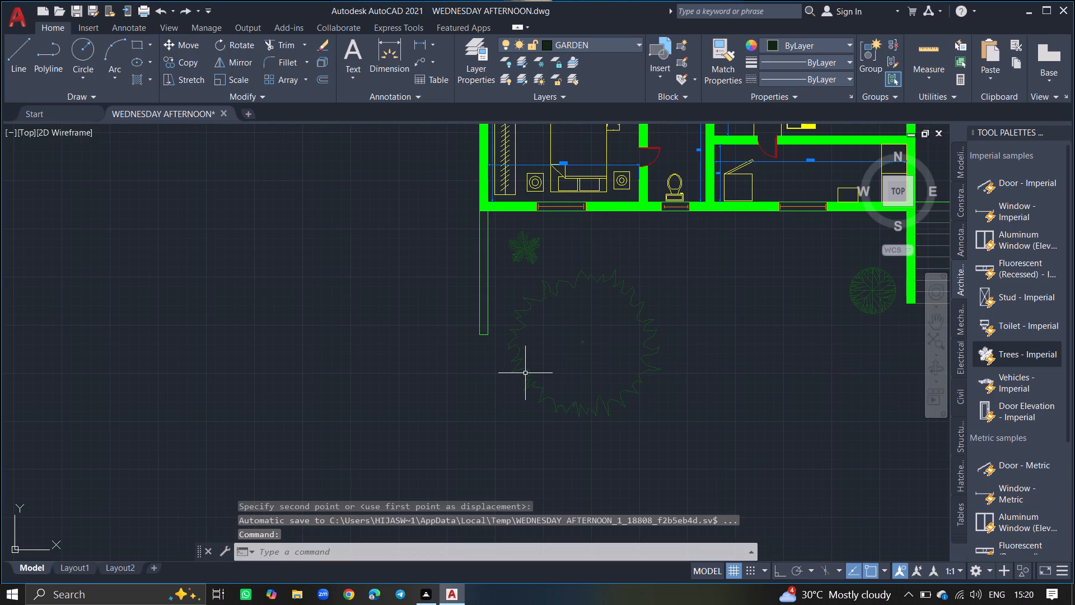
Scale the evergreen down again freehand about its centre until it is smaller than the nearby palm.
{"action": "left_click", "coordinate": [526, 371]}
{"action": "type", "text": "SC"}
{"action": "key", "text": "Return"}
{"action": "left_click", "coordinate": [584, 342]}
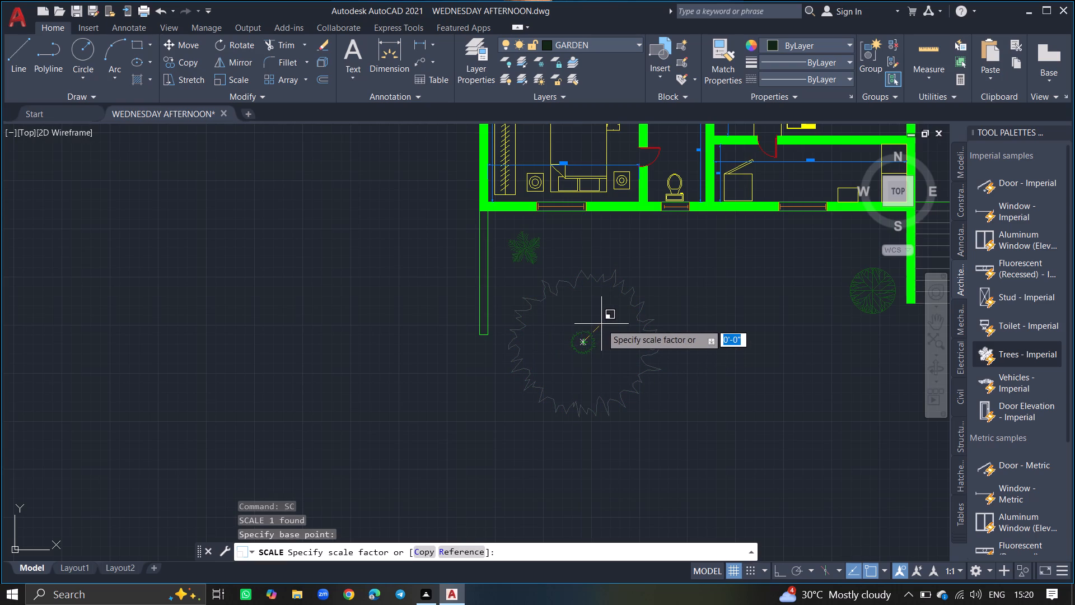
{"action": "left_click", "coordinate": [601, 324]}
Move the small evergreen directly below the small palm, beside the new wall strip, and close the tool palettes.
{"action": "left_click", "coordinate": [584, 334]}
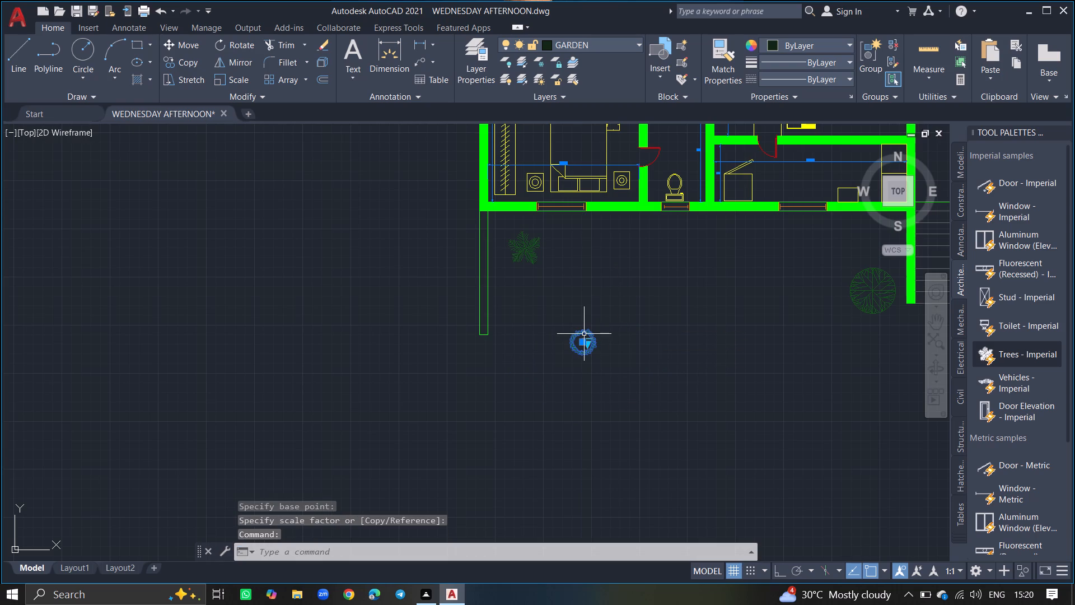
{"action": "type", "text": "MOVE"}
{"action": "key", "text": "Return"}
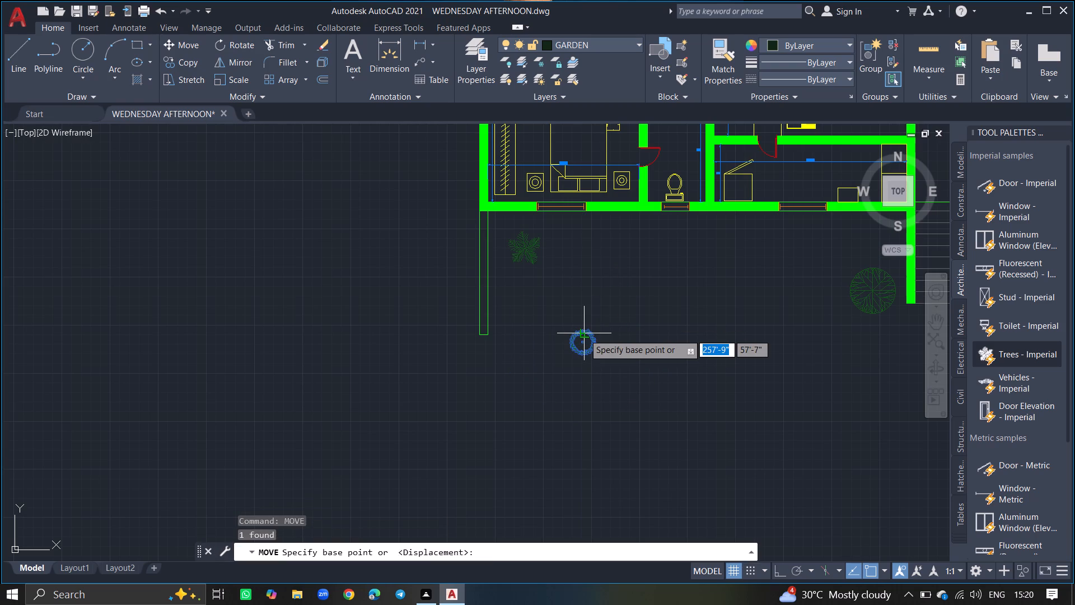
{"action": "left_click", "coordinate": [584, 334]}
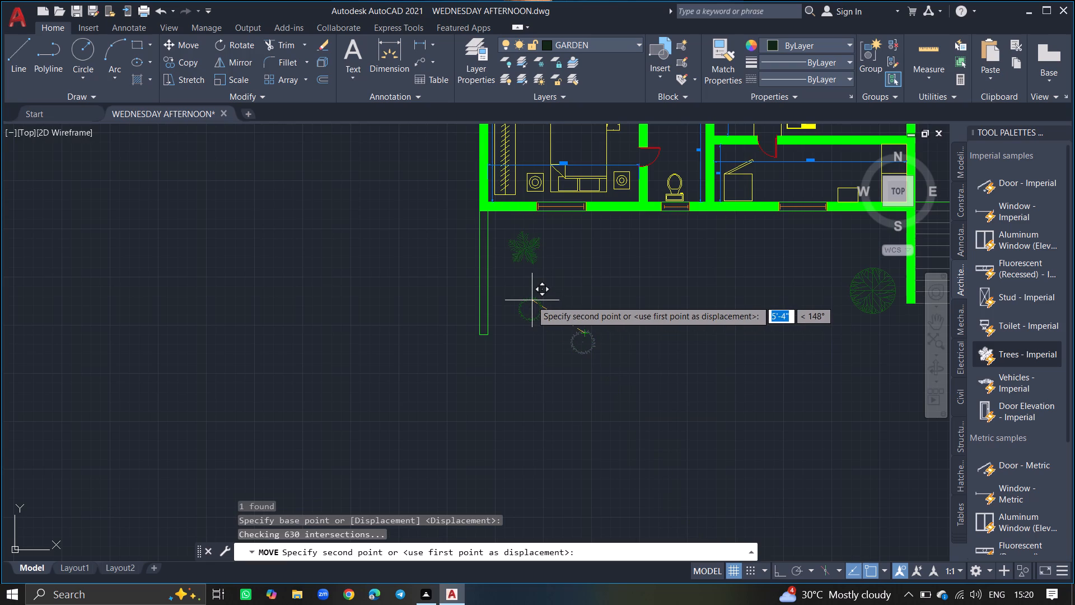
{"action": "left_click", "coordinate": [531, 300]}
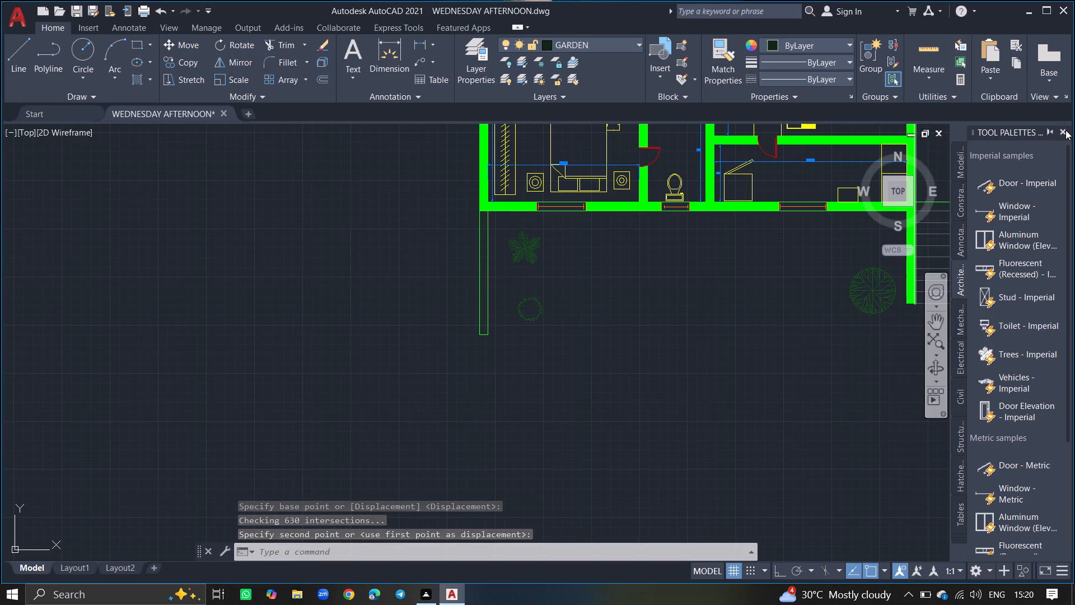
{"action": "left_click", "coordinate": [1065, 130]}
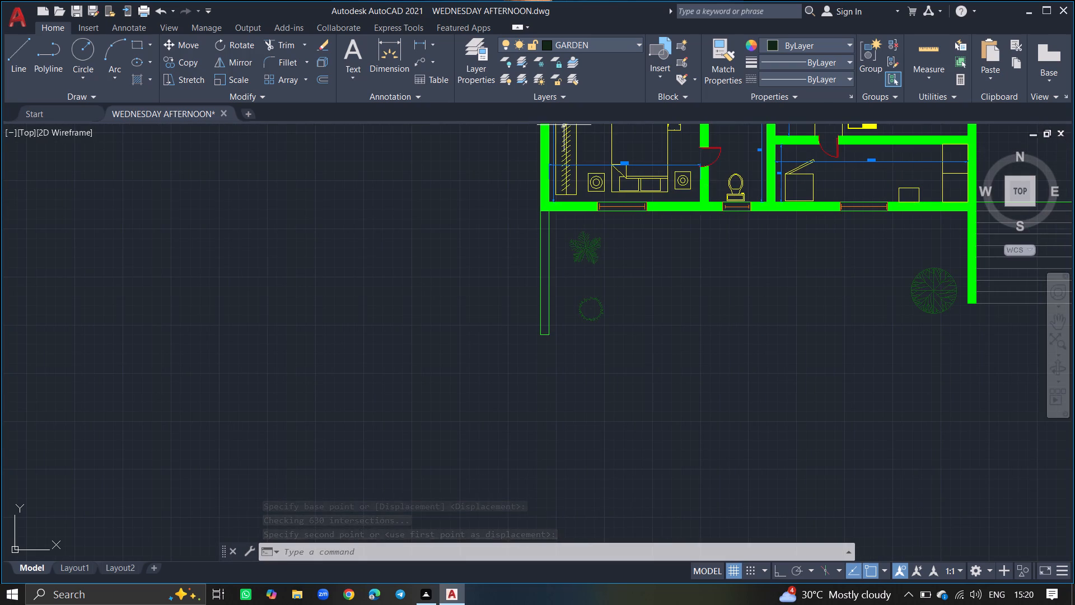
Make WALLS the current layer.
{"action": "left_click", "coordinate": [483, 74]}
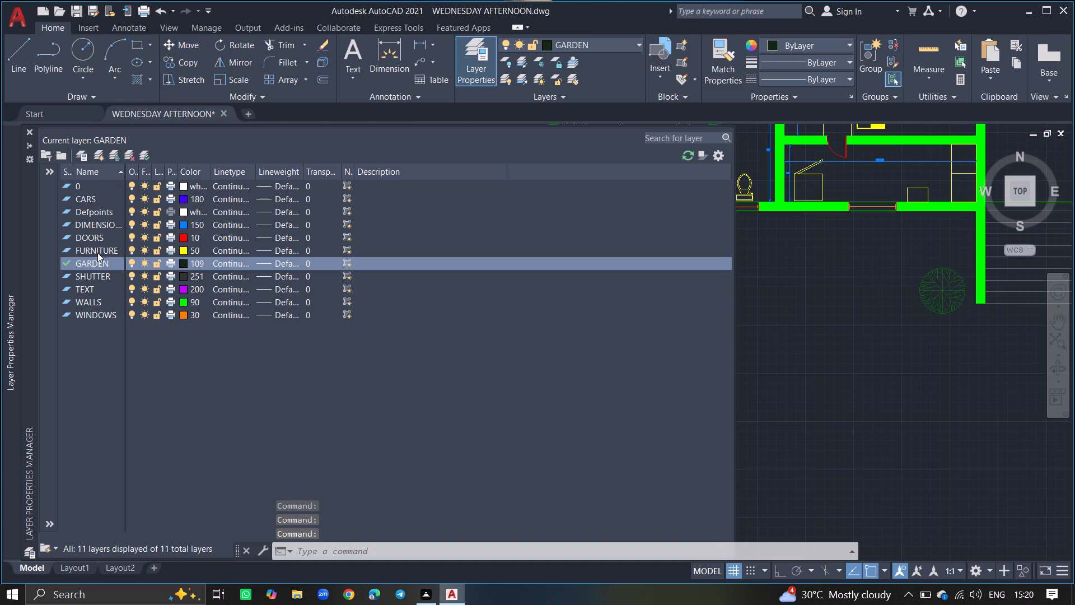
{"action": "double_click", "coordinate": [97, 300]}
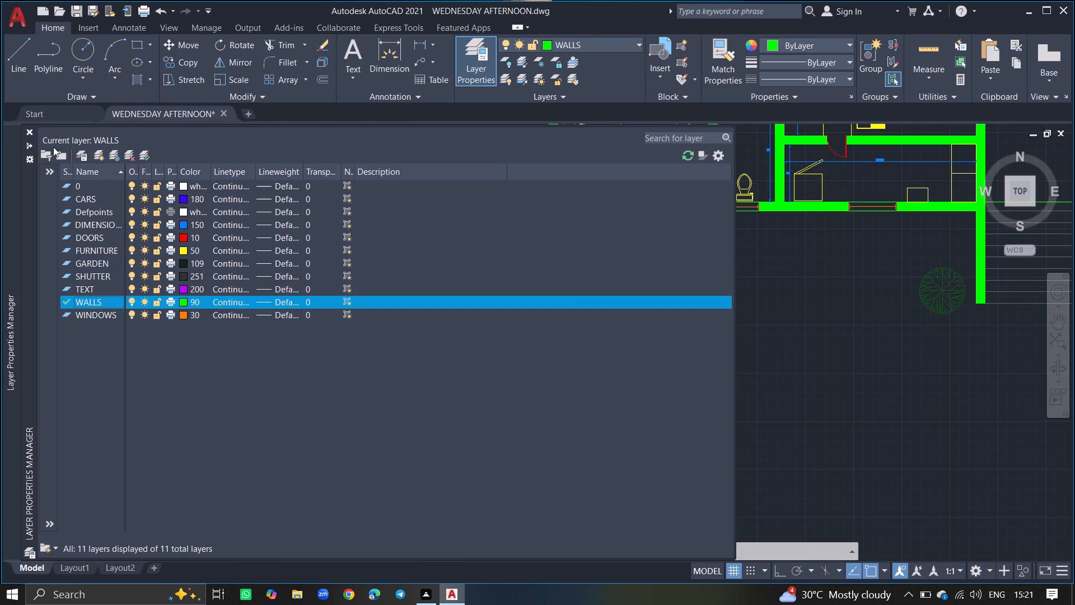
Fill the new outside wall strip beside the small palm with a SOLID hatch on the WALLS layer.
{"action": "left_click", "coordinate": [29, 128]}
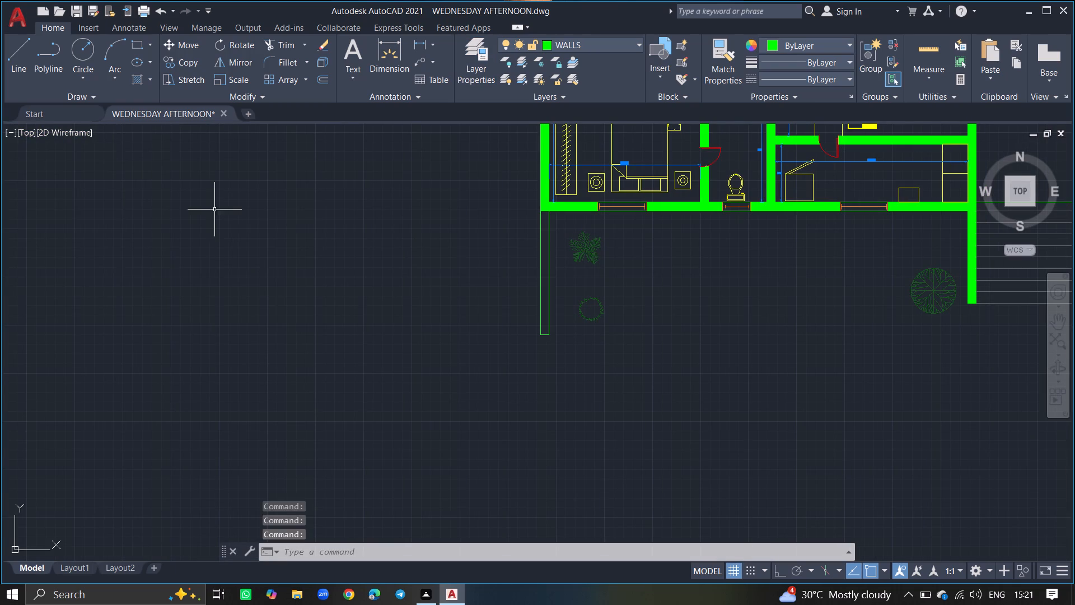
{"action": "type", "text": "HATCH"}
{"action": "key", "text": "Return"}
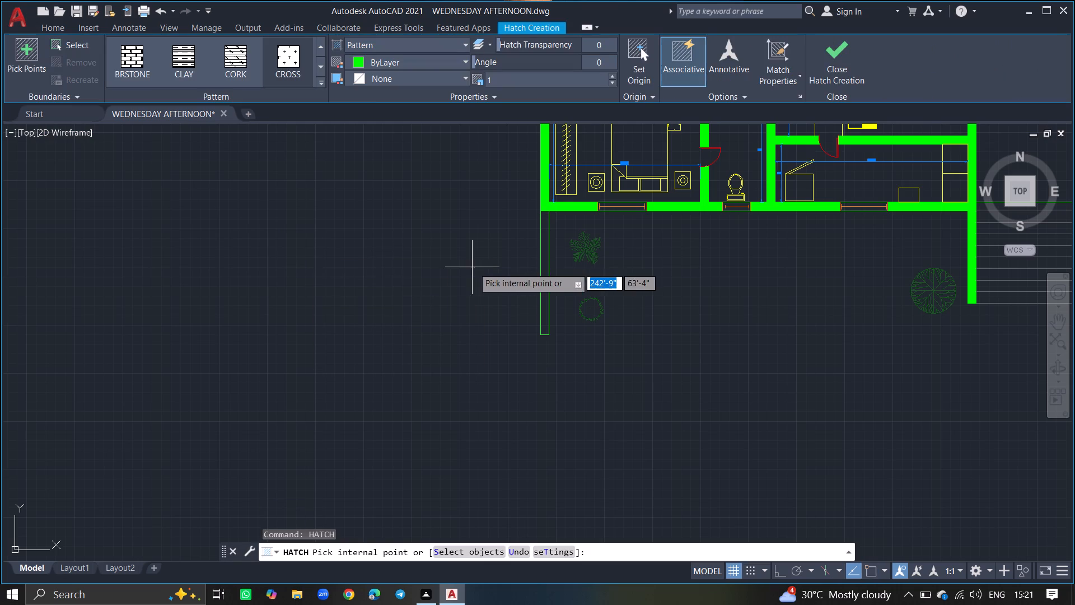
{"action": "left_click", "coordinate": [545, 278]}
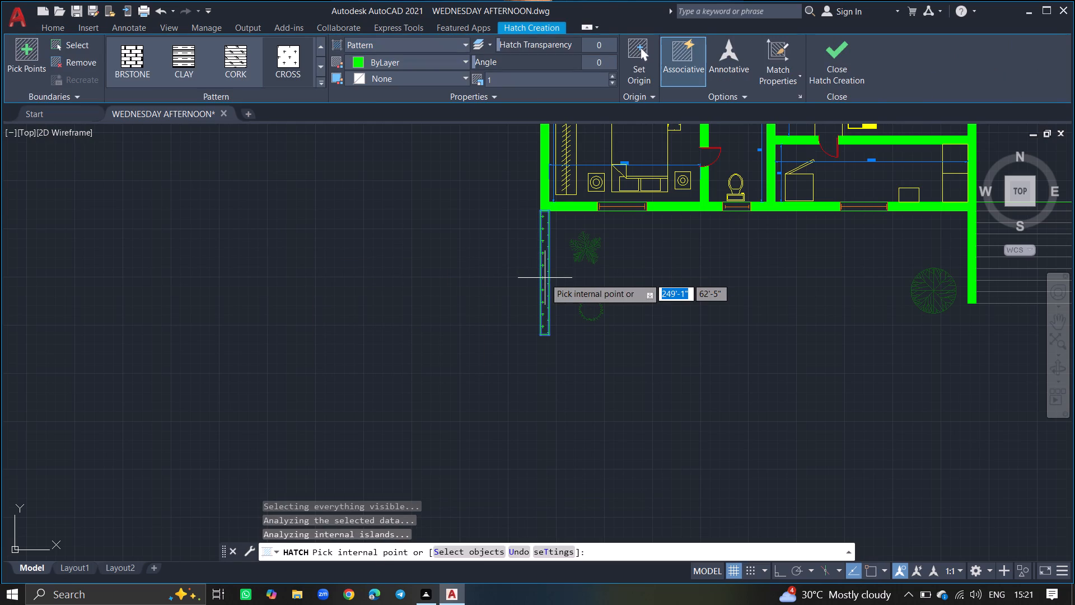
{"action": "triple_click", "coordinate": [319, 47]}
{"action": "triple_click", "coordinate": [319, 47]}
{"action": "double_click", "coordinate": [319, 47]}
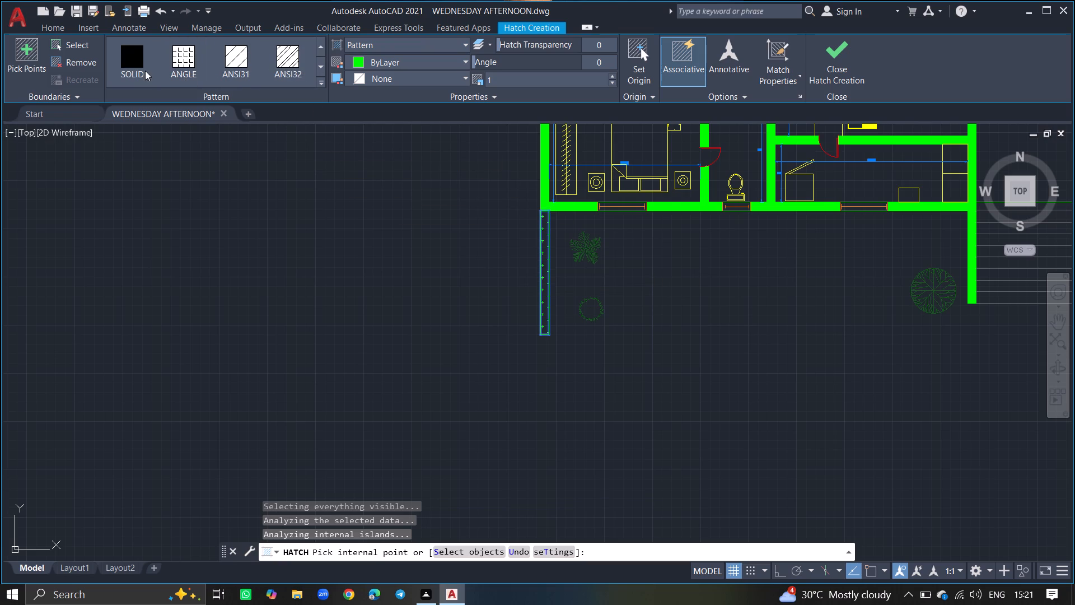
{"action": "left_click", "coordinate": [139, 69]}
{"action": "key", "text": "Escape"}
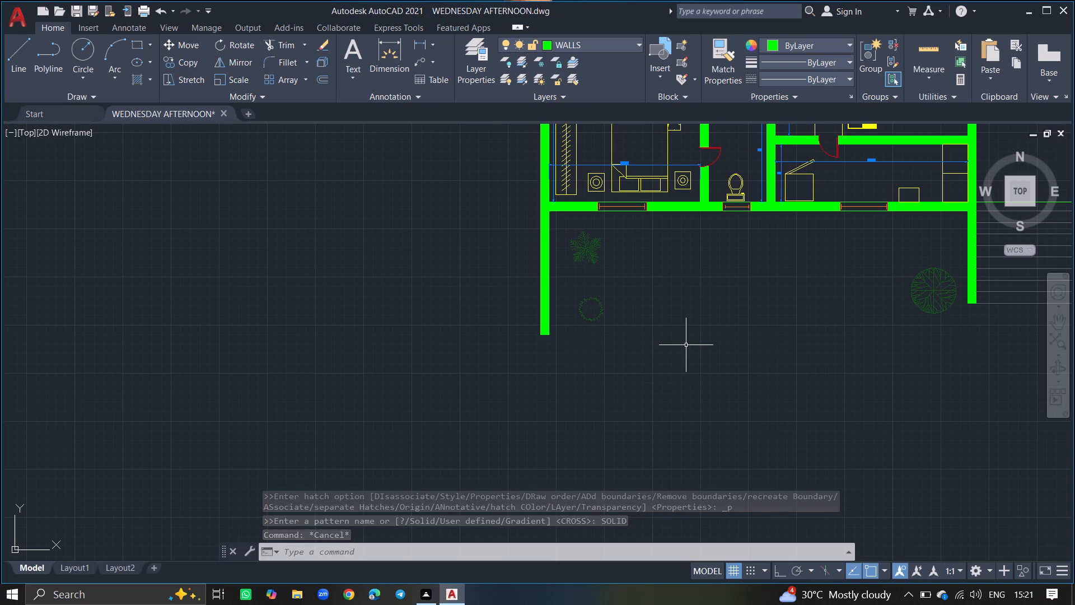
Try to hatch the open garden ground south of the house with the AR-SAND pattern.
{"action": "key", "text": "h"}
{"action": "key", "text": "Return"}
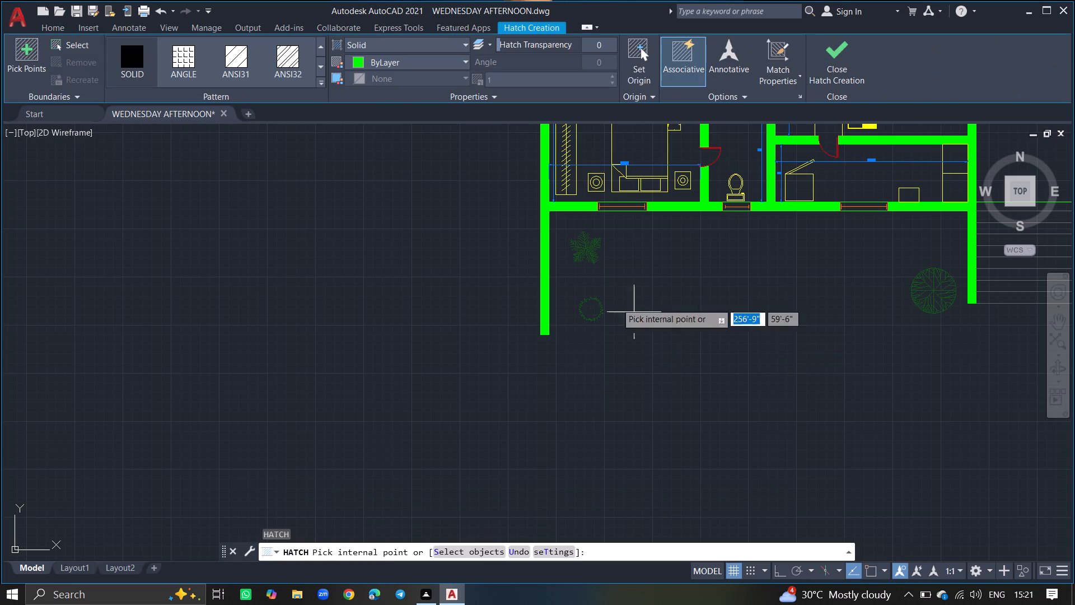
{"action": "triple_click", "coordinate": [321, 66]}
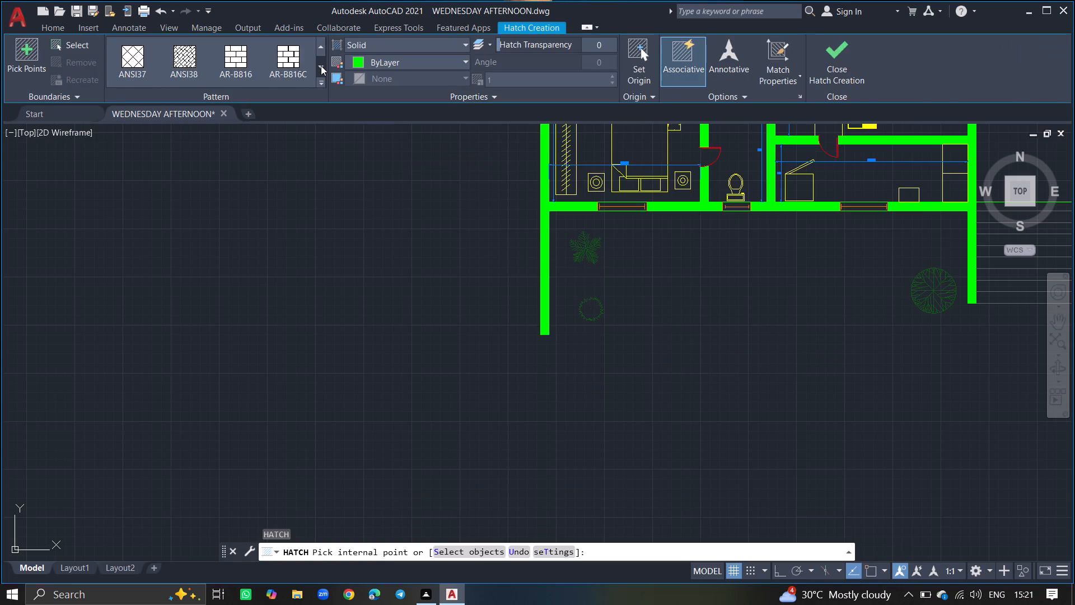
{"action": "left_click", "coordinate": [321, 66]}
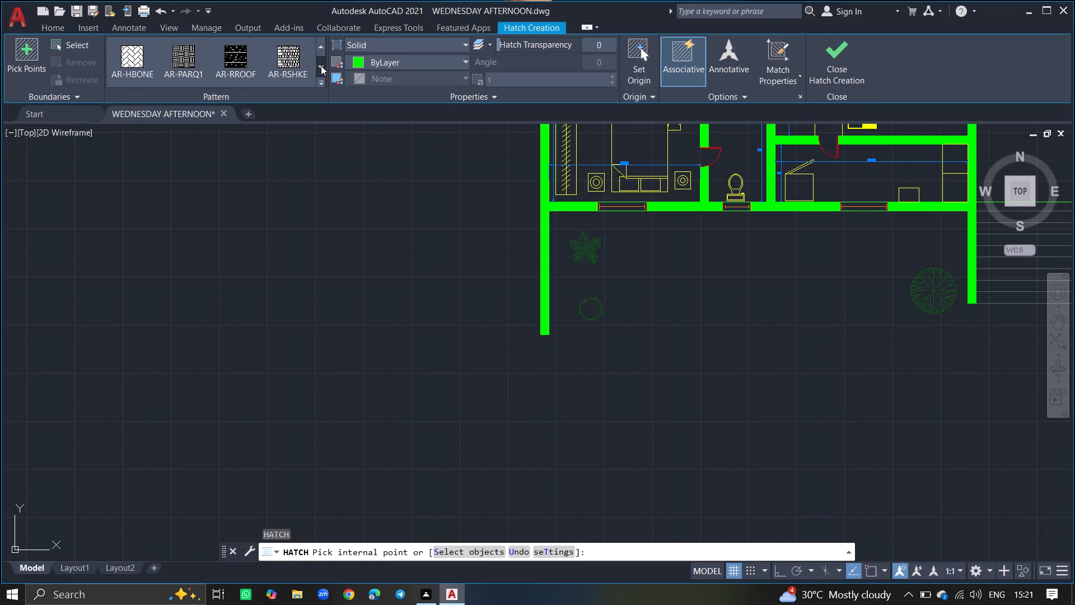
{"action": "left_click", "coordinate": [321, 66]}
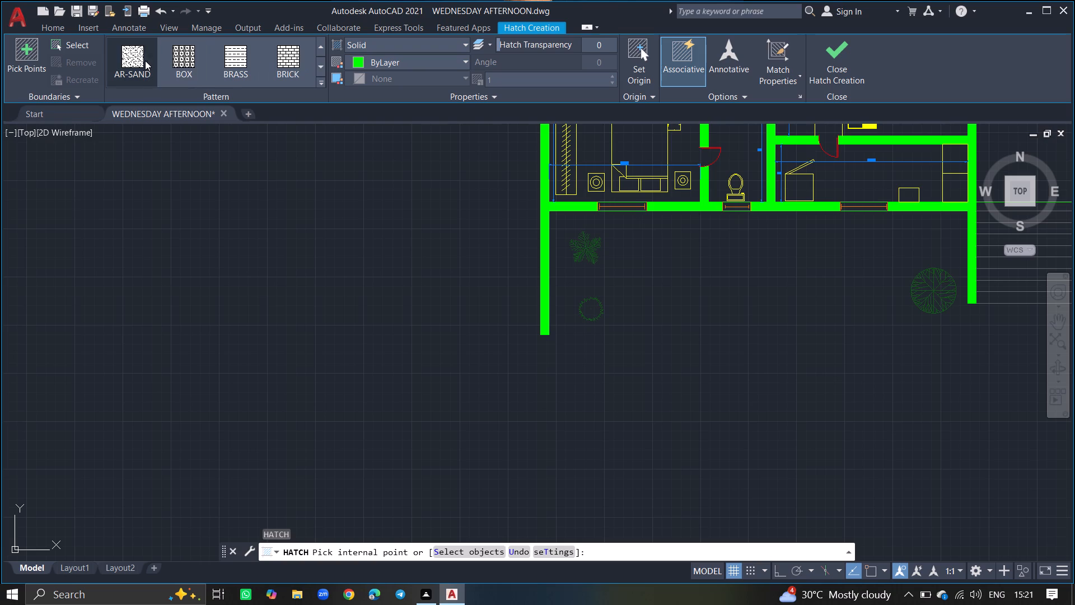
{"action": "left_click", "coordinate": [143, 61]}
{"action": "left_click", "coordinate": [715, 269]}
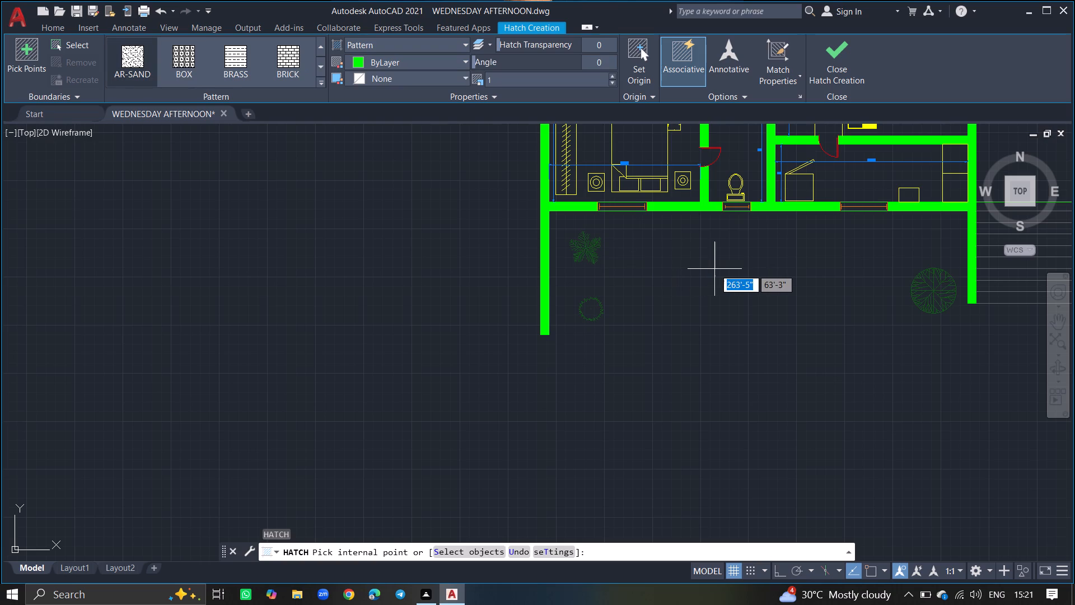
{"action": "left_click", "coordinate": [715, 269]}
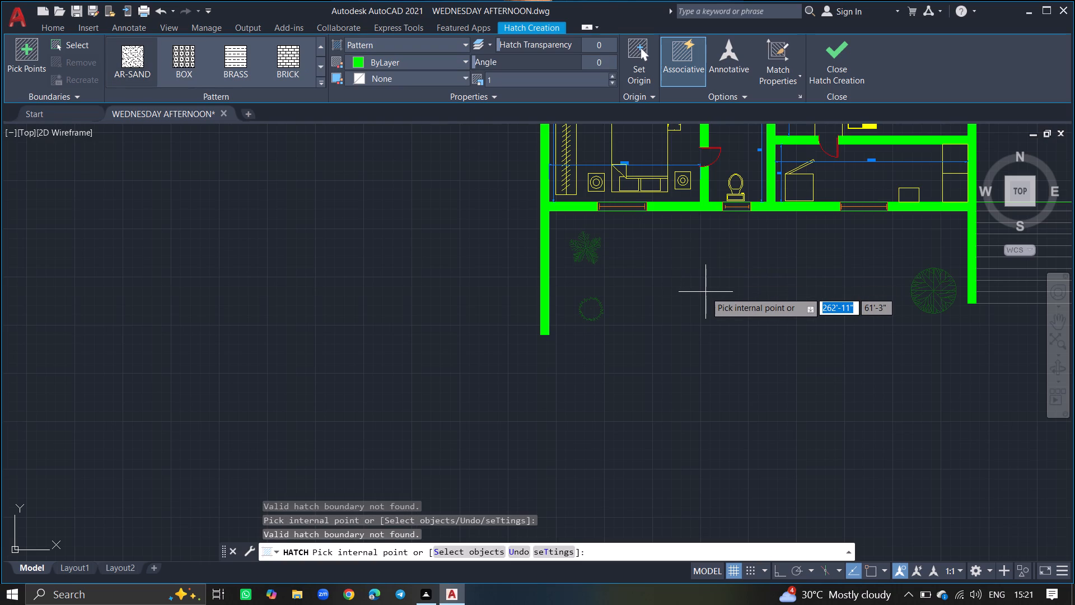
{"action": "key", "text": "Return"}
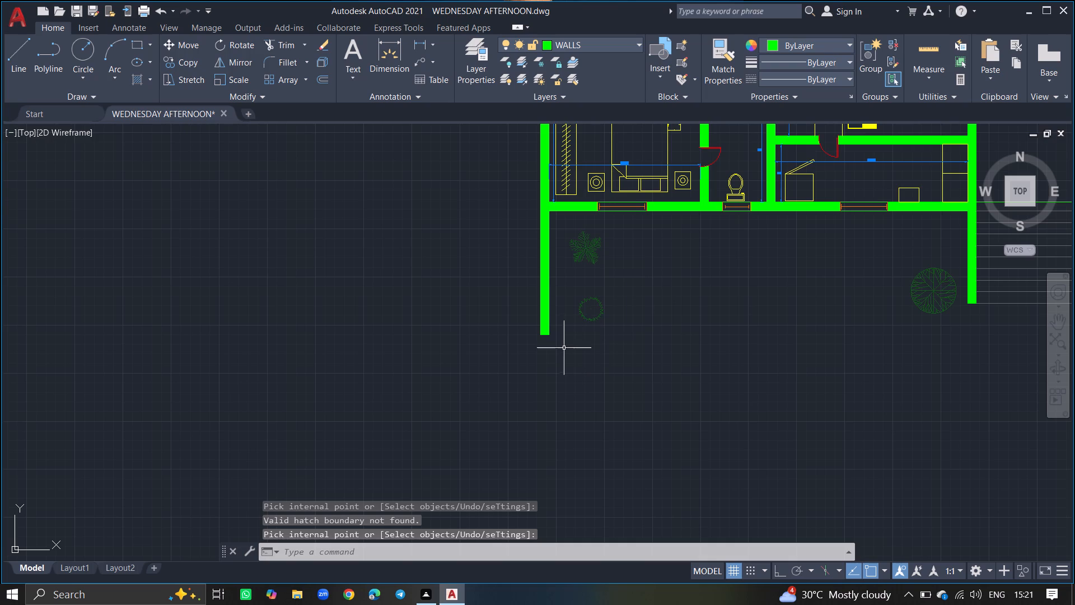
Draw a horizontal line about 38' long from the west garden wall's lower outer corner to just past the east wall, with Ortho on.
{"action": "scroll", "coordinate": [558, 347], "scroll_direction": "up", "scroll_amount": 3, "text": "ctrl"}
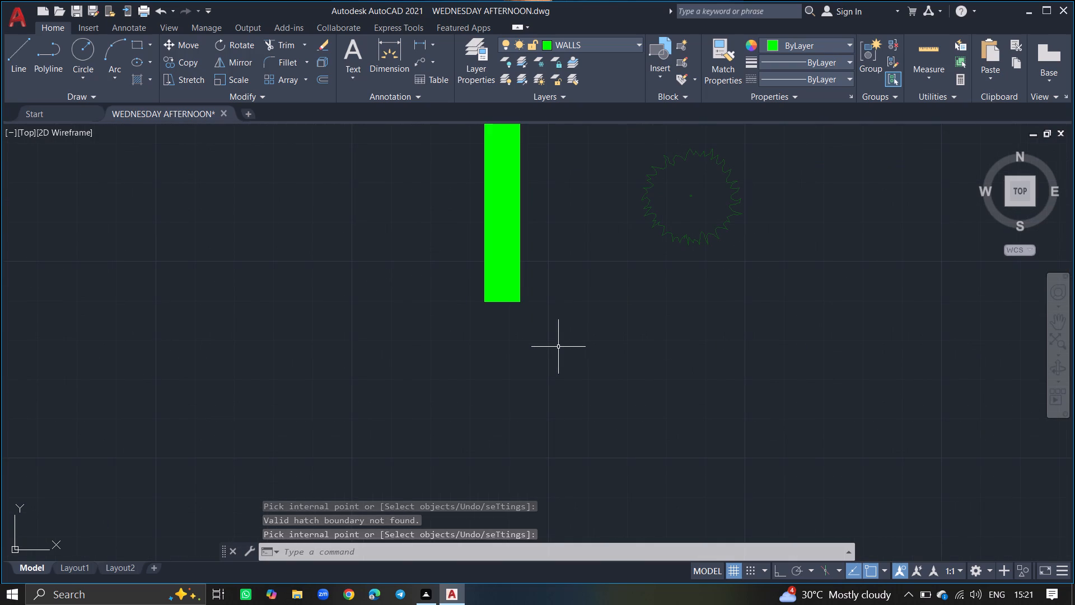
{"action": "key", "text": "l"}
{"action": "key", "text": "Return"}
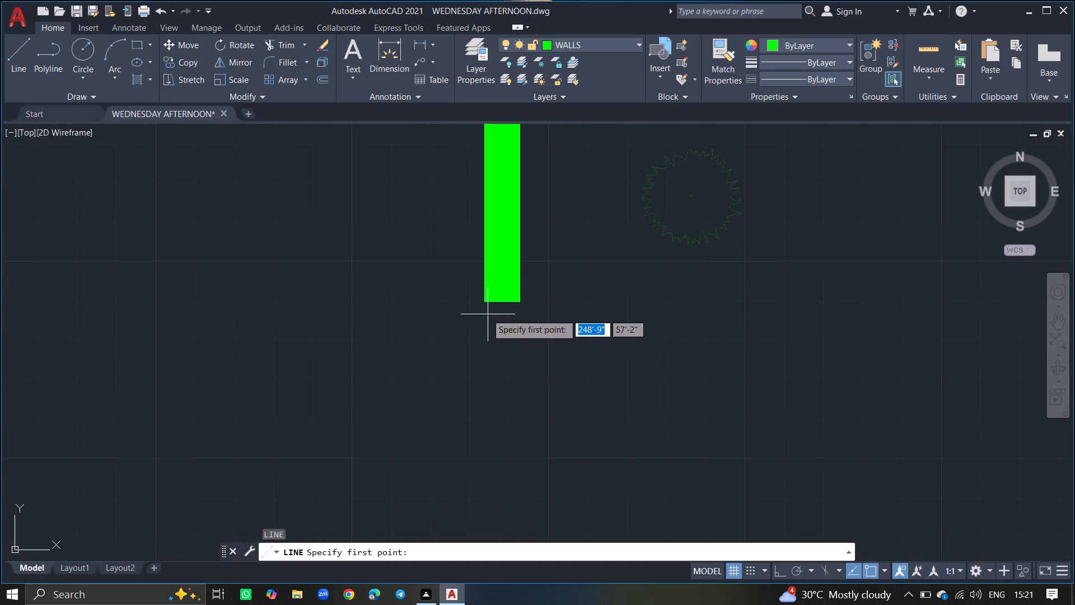
{"action": "left_click_drag", "start_coordinate": [482, 305], "coordinate": [587, 313]}
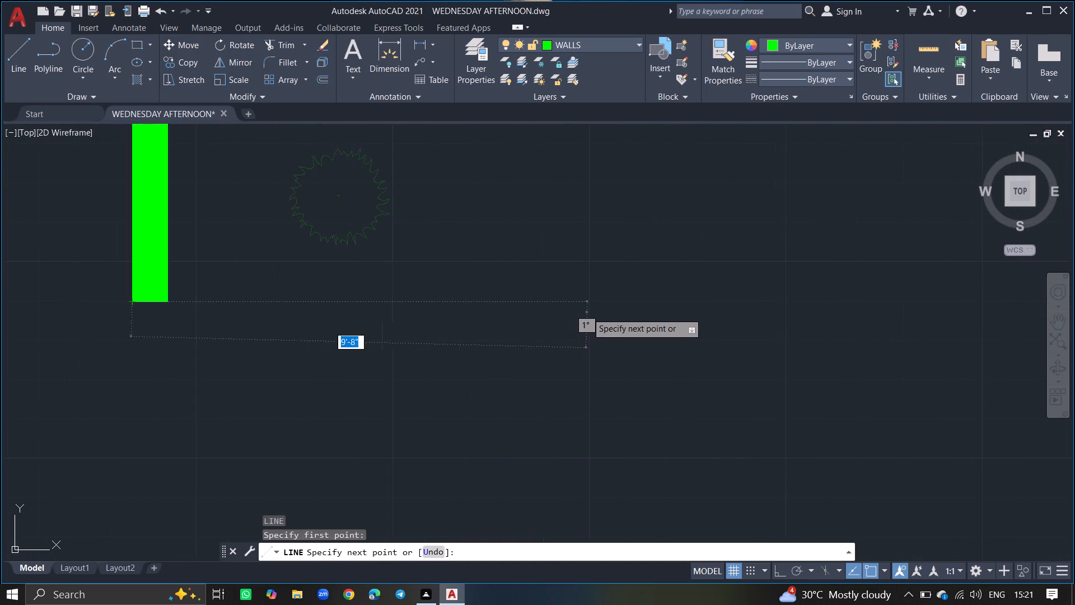
{"action": "key", "text": "F8"}
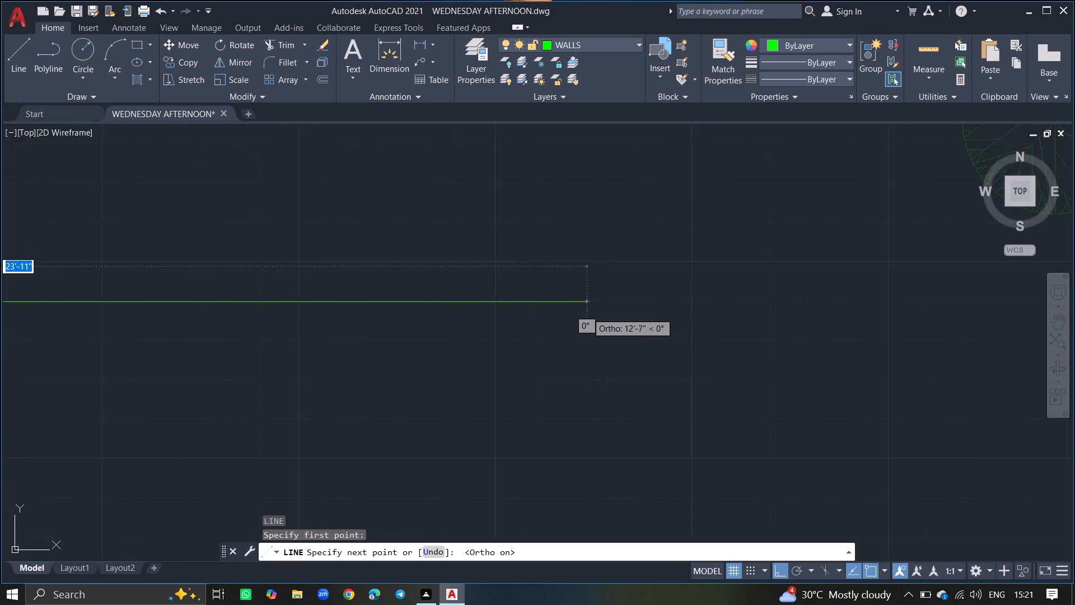
{"action": "scroll", "coordinate": [587, 313], "scroll_direction": "down", "scroll_amount": 4, "text": "ctrl"}
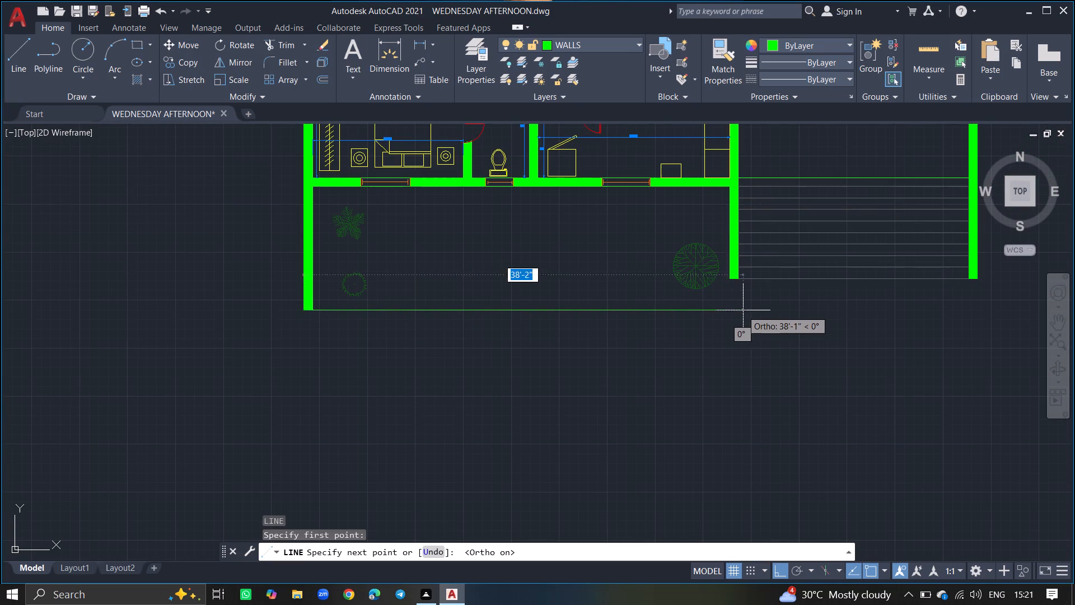
{"action": "left_click", "coordinate": [739, 307]}
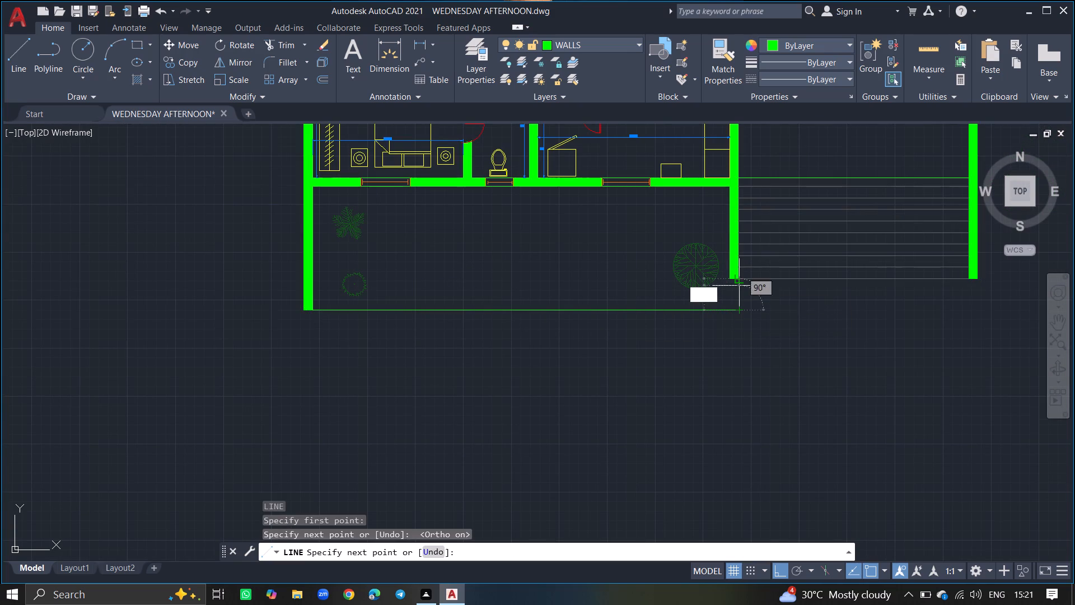
{"action": "scroll", "coordinate": [739, 283], "scroll_direction": "up", "scroll_amount": 5, "text": "ctrl"}
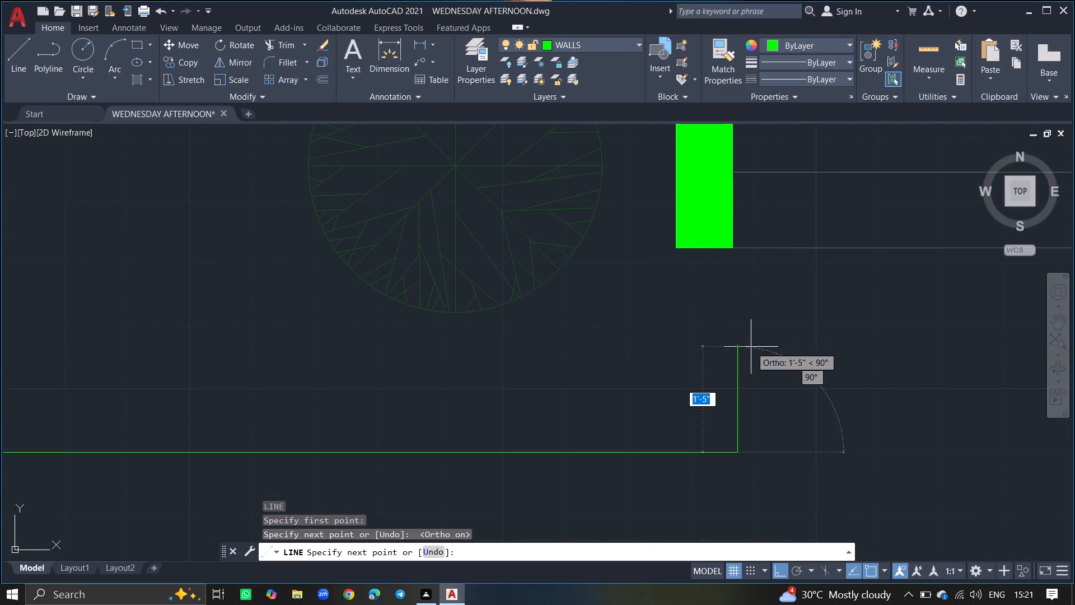
{"action": "key", "text": "Return"}
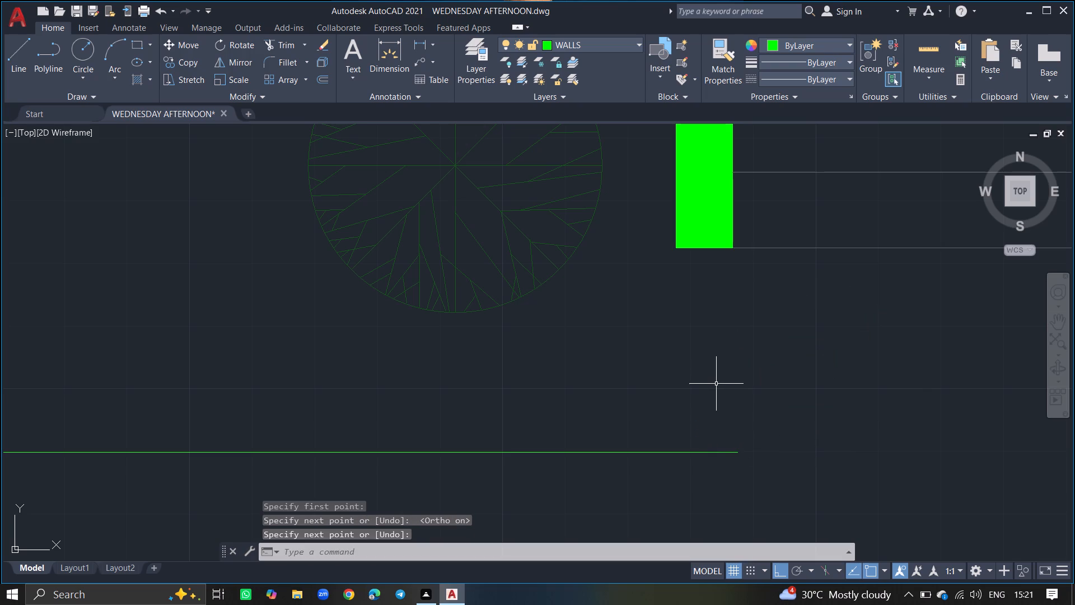
Extend both edges of the wall east of the garden down to the new horizontal boundary line.
{"action": "type", "text": "EX"}
{"action": "key", "text": "Return"}
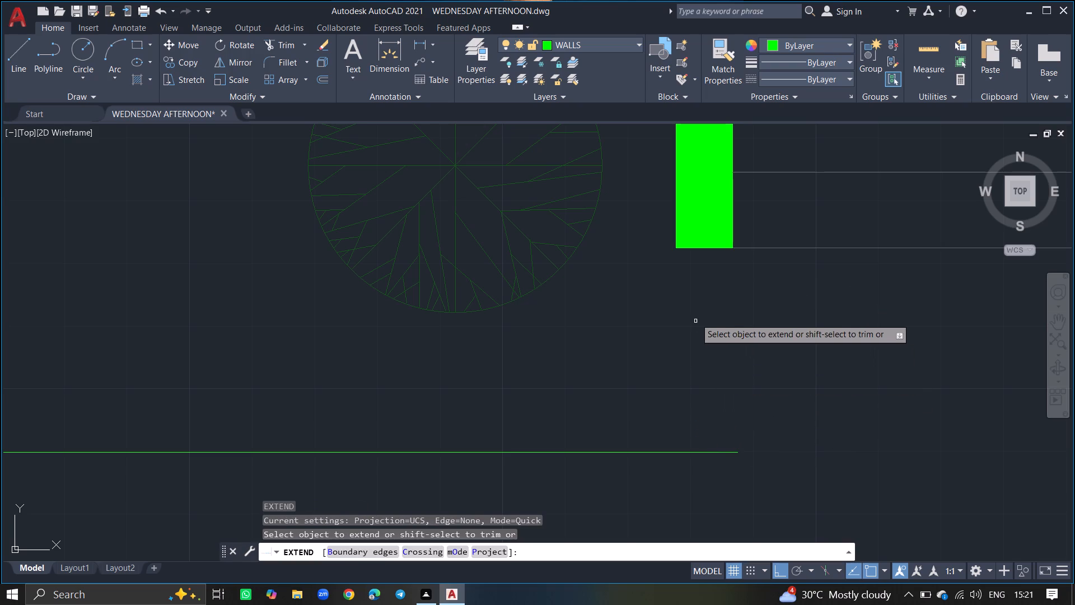
{"action": "left_click", "coordinate": [676, 243]}
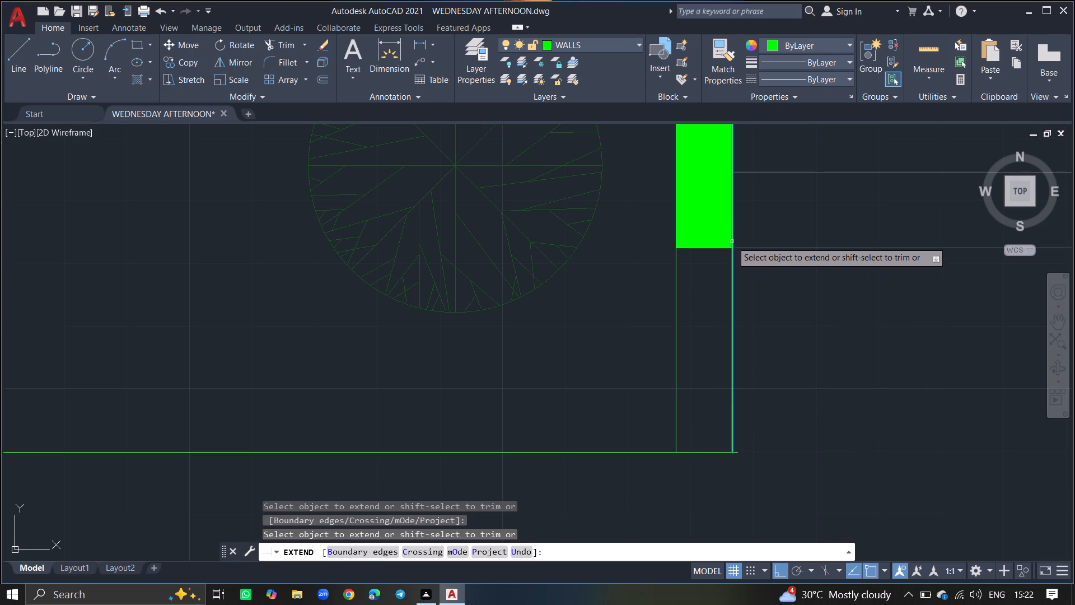
{"action": "left_click", "coordinate": [732, 239]}
{"action": "key", "text": "Return"}
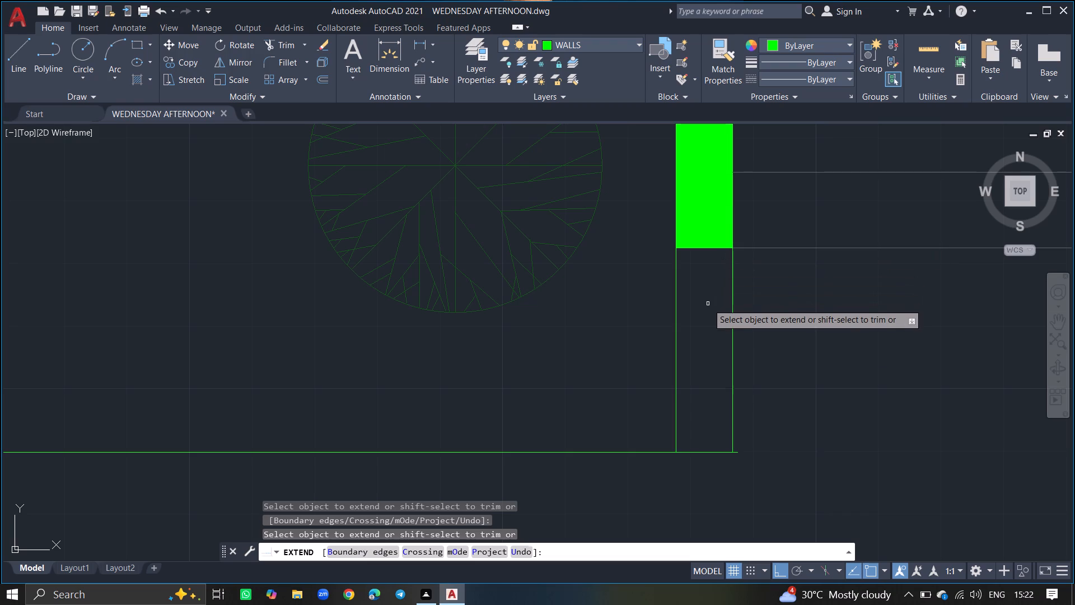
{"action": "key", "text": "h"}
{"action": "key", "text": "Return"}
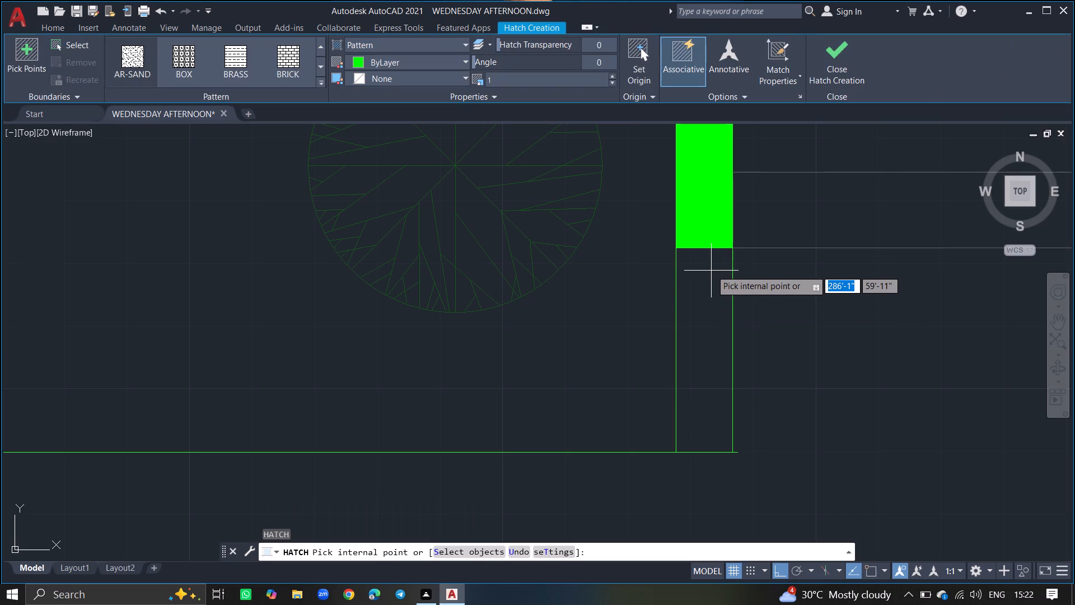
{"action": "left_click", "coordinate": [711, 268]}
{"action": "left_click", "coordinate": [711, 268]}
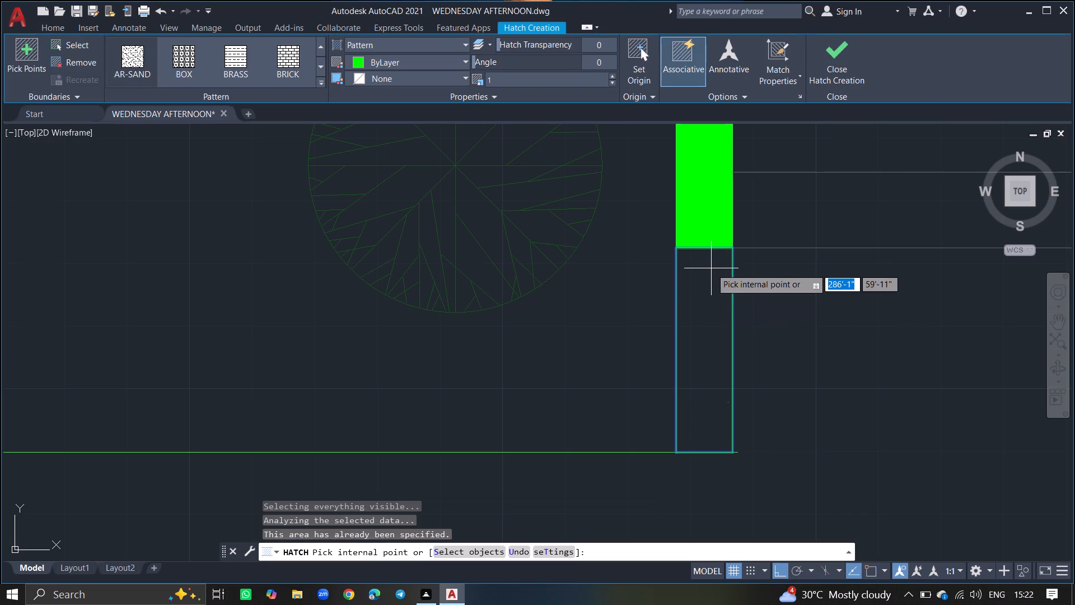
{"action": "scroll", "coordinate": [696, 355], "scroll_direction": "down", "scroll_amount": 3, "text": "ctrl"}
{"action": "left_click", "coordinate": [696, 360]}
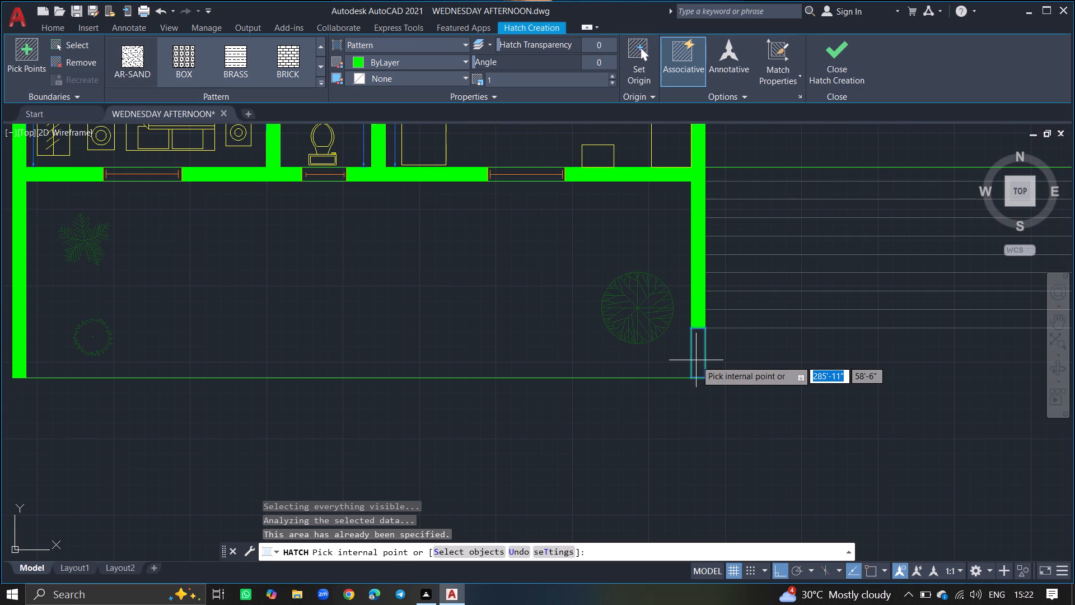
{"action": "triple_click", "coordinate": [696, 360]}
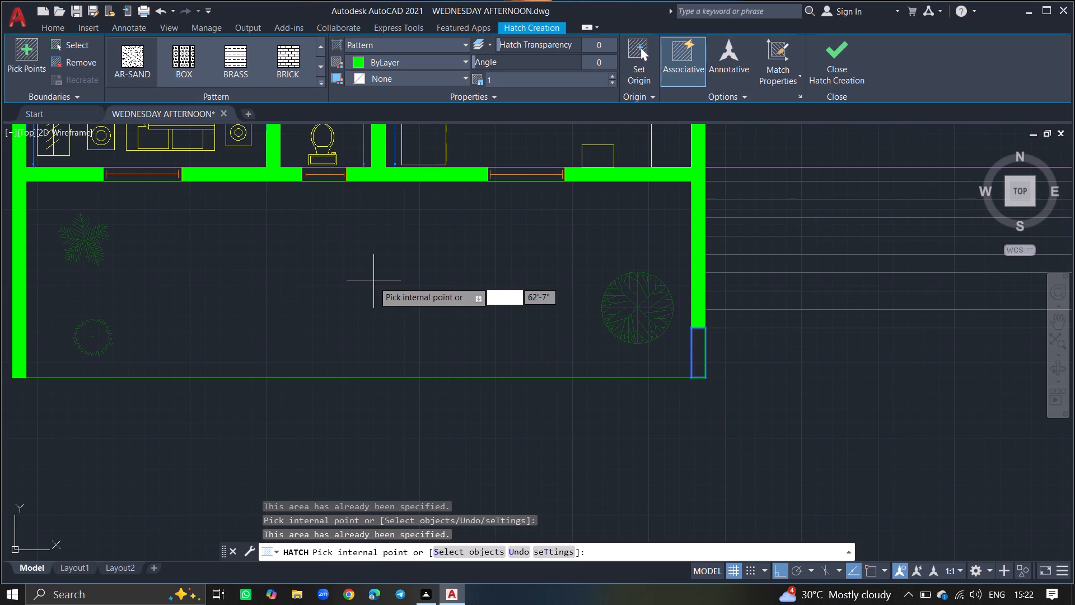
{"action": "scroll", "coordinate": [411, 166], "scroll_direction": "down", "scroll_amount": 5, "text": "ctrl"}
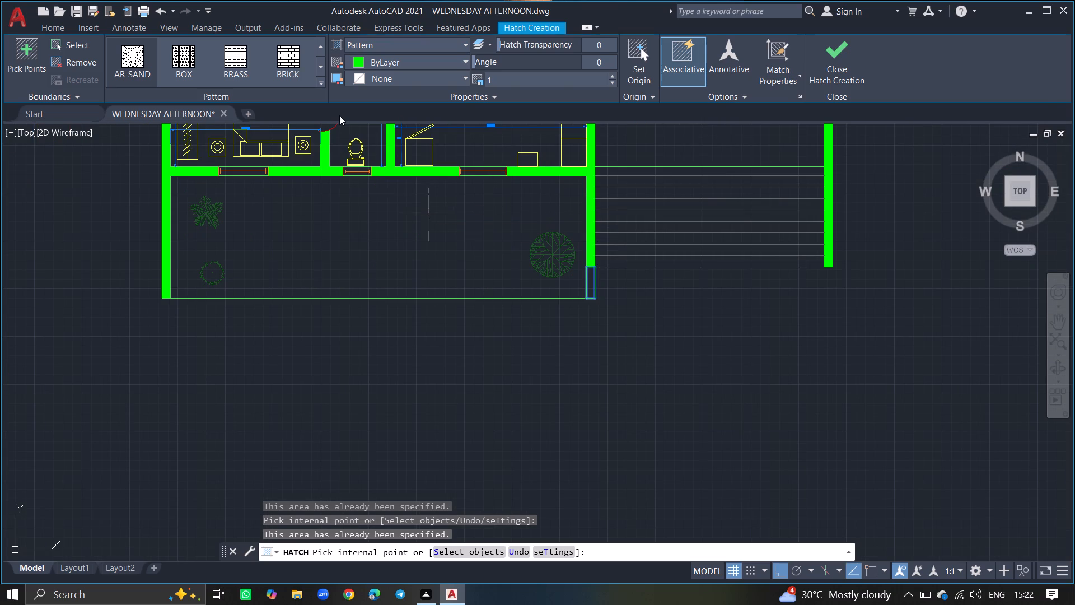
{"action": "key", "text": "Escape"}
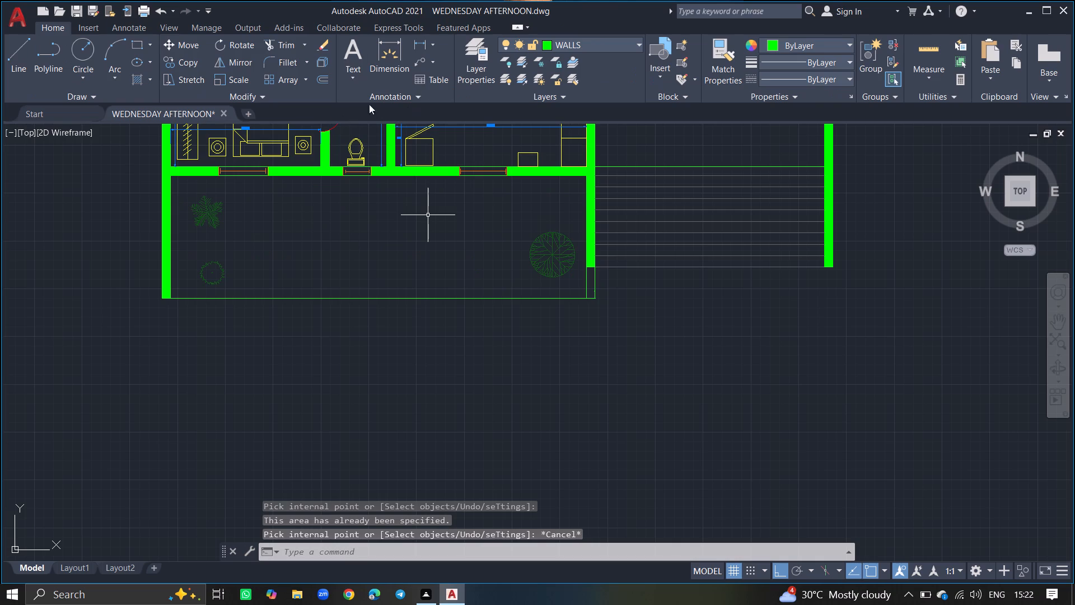
Make GARDEN the current layer.
{"action": "left_click", "coordinate": [470, 80]}
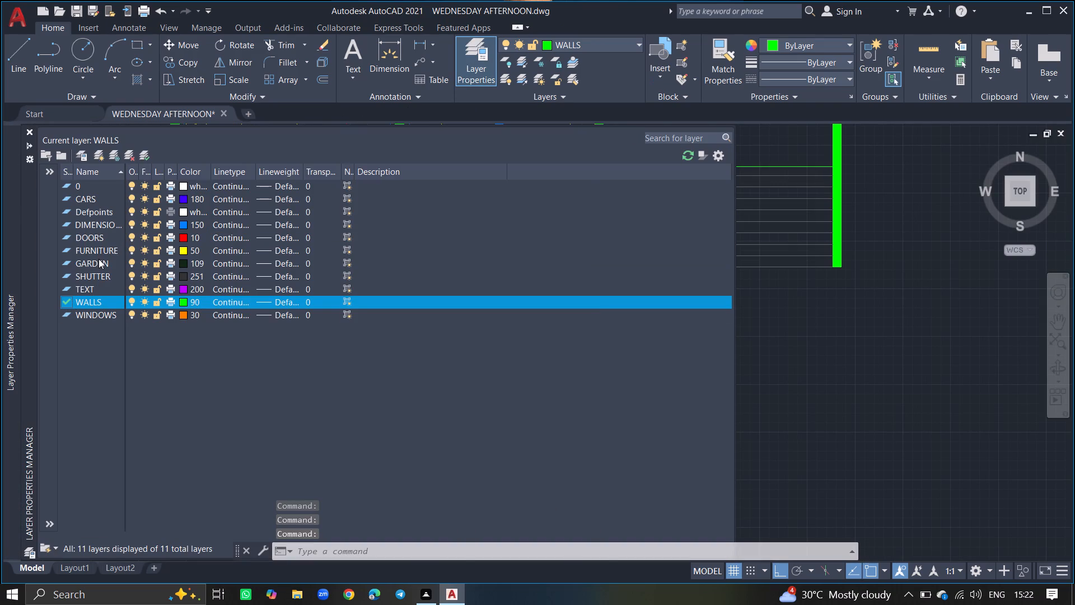
{"action": "double_click", "coordinate": [99, 259]}
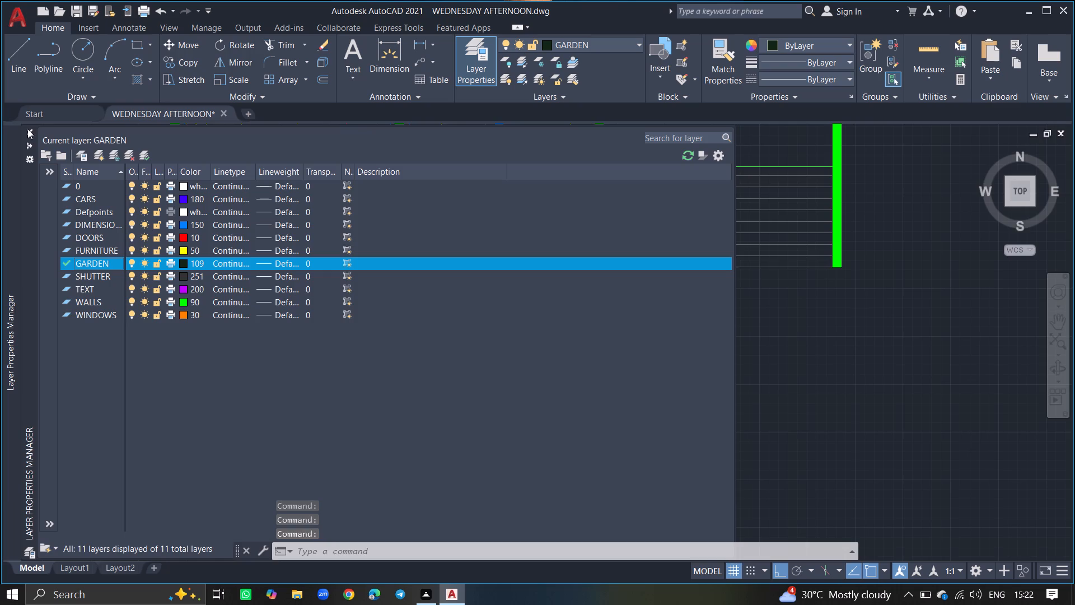
{"action": "left_click", "coordinate": [27, 129]}
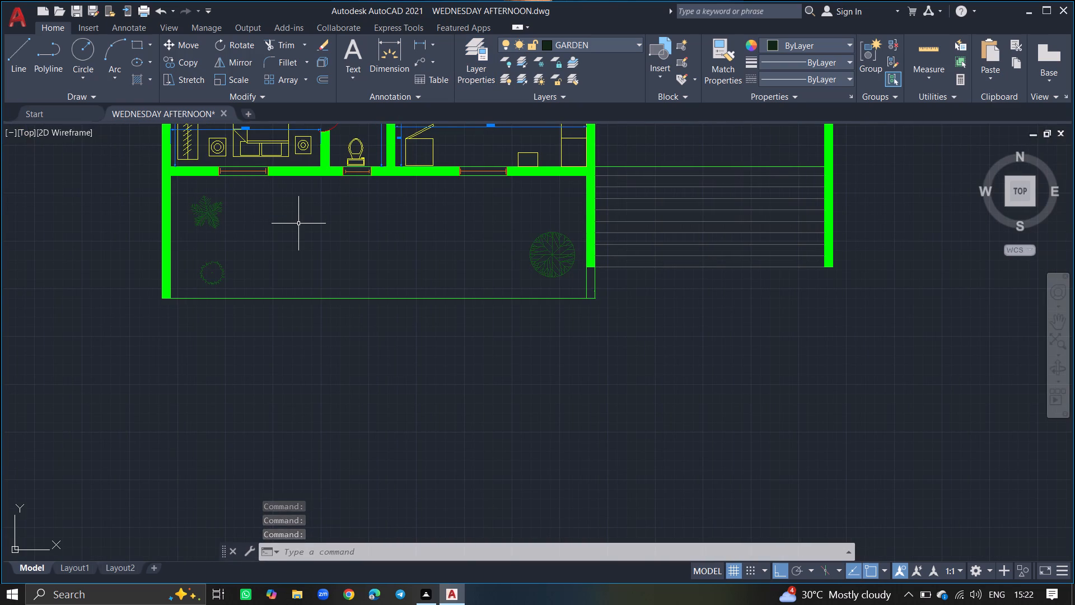
Hatch the enclosed garden area south of the house, around the trees, with the CORK pattern.
{"action": "key", "text": "h"}
{"action": "key", "text": "Return"}
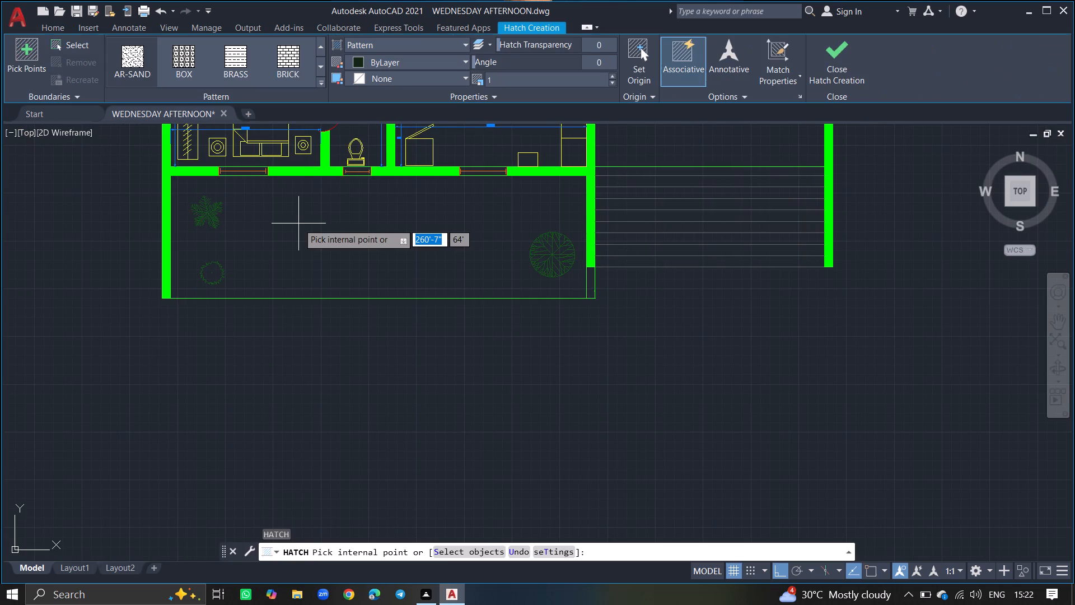
{"action": "left_click", "coordinate": [320, 66]}
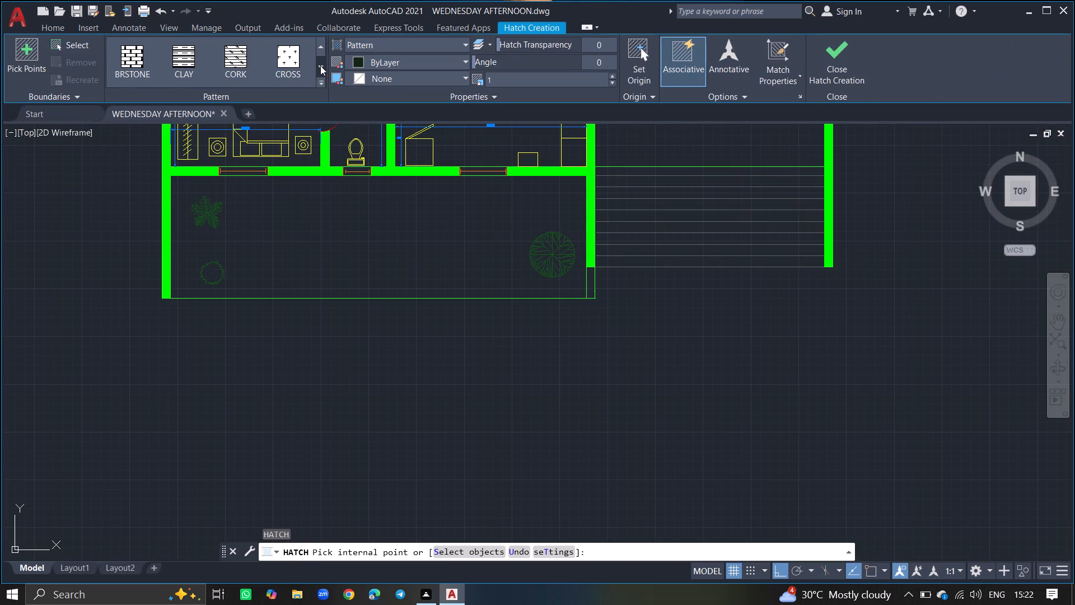
{"action": "left_click", "coordinate": [221, 57]}
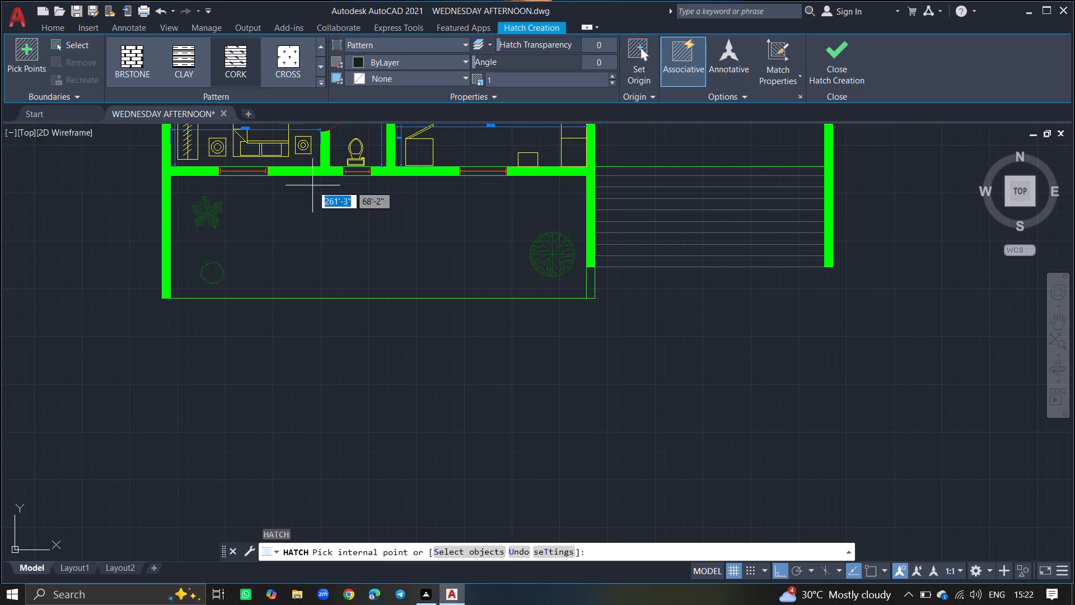
{"action": "left_click", "coordinate": [325, 203]}
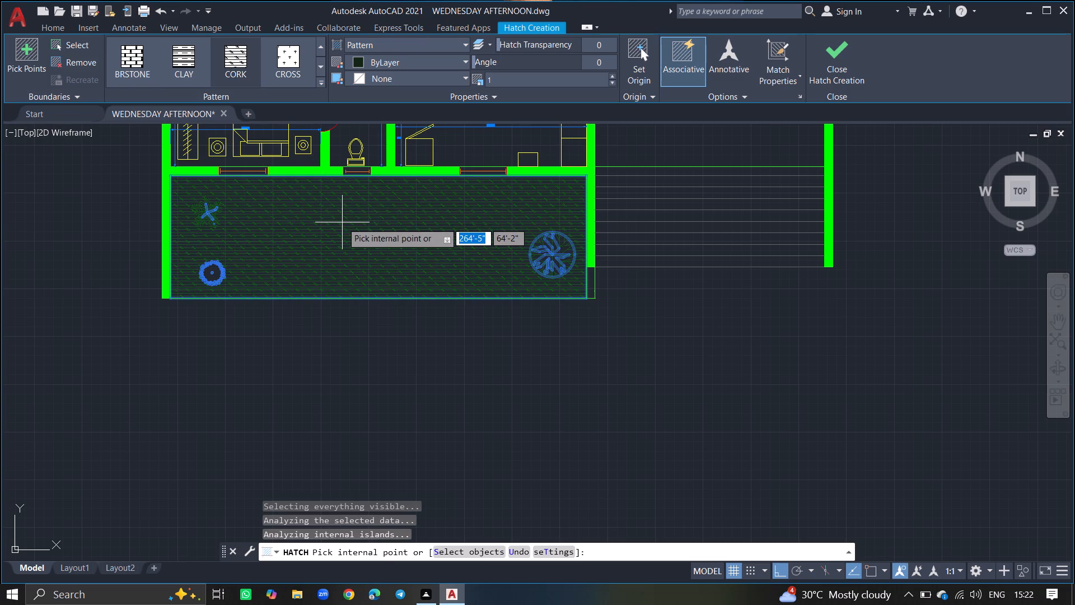
{"action": "key", "text": "Return"}
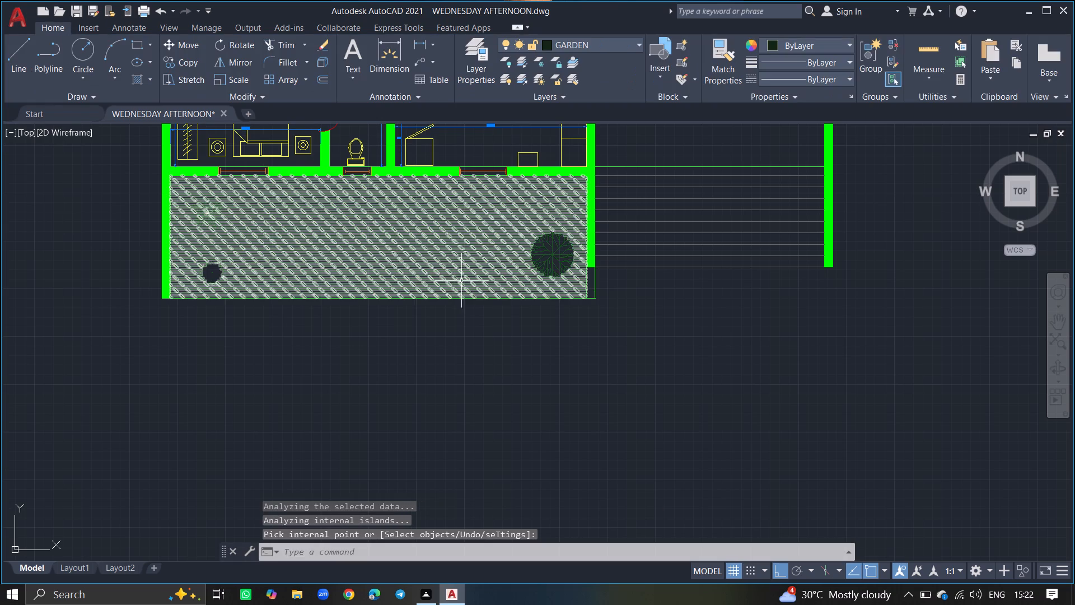
Fill the extended end of the wall east of the garden with a SOLID hatch in Green.
{"action": "scroll", "coordinate": [591, 280], "scroll_direction": "up", "scroll_amount": 1, "text": "ctrl"}
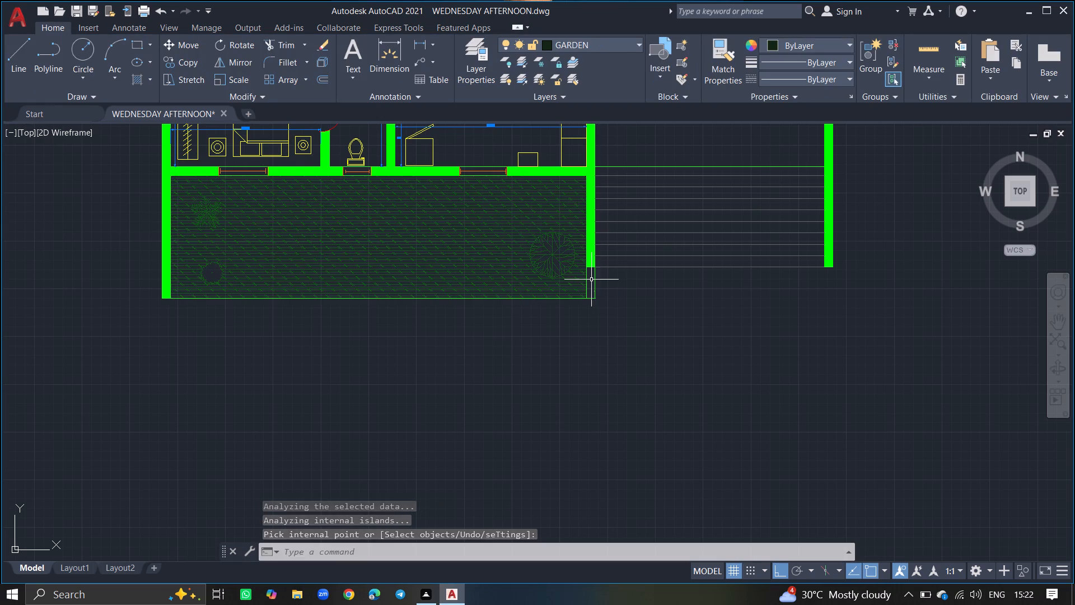
{"action": "scroll", "coordinate": [591, 280], "scroll_direction": "up", "scroll_amount": 1, "text": "ctrl"}
{"action": "key", "text": "h"}
{"action": "key", "text": "Return"}
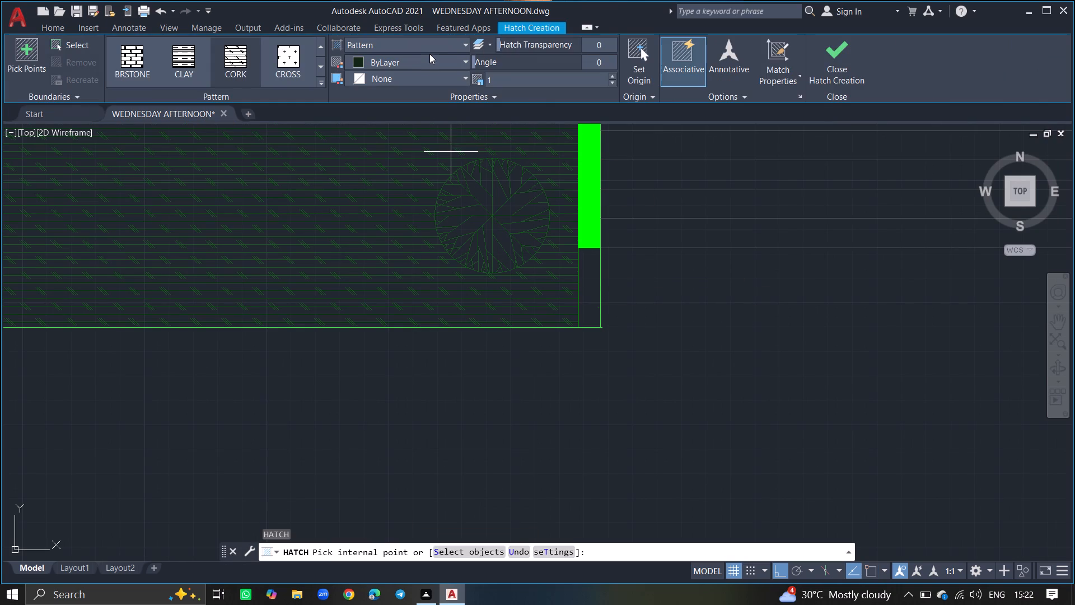
{"action": "left_click", "coordinate": [429, 58]}
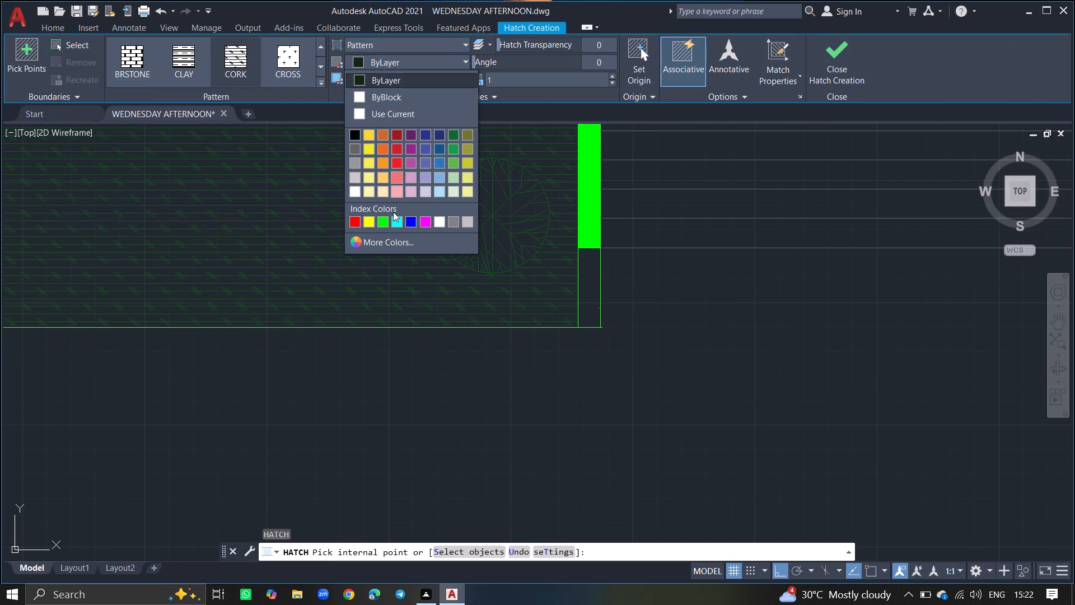
{"action": "left_click", "coordinate": [382, 222]}
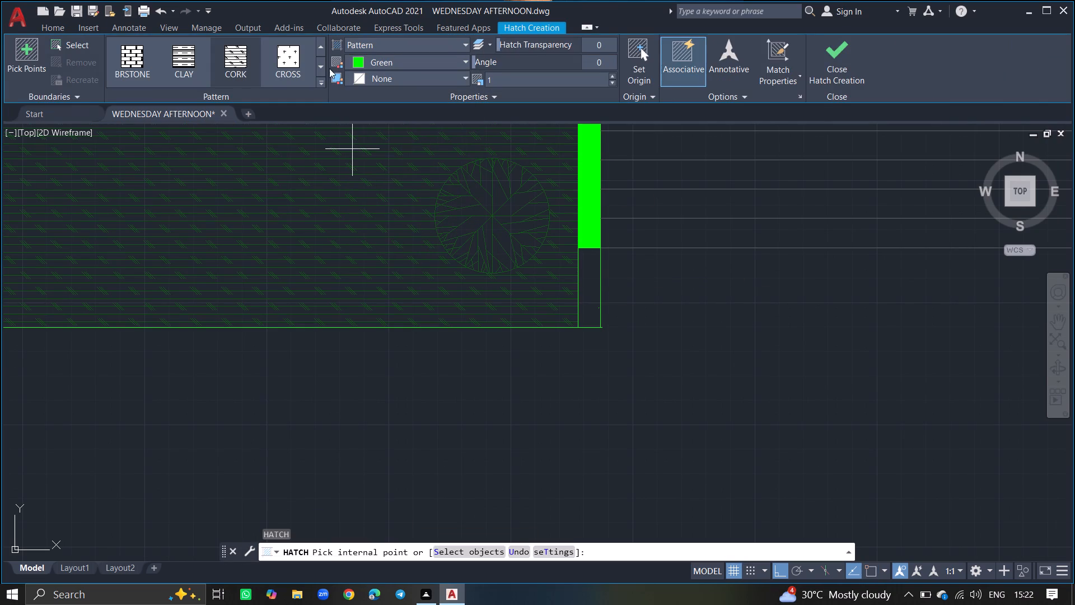
{"action": "triple_click", "coordinate": [321, 47]}
{"action": "triple_click", "coordinate": [321, 47]}
{"action": "triple_click", "coordinate": [321, 47]}
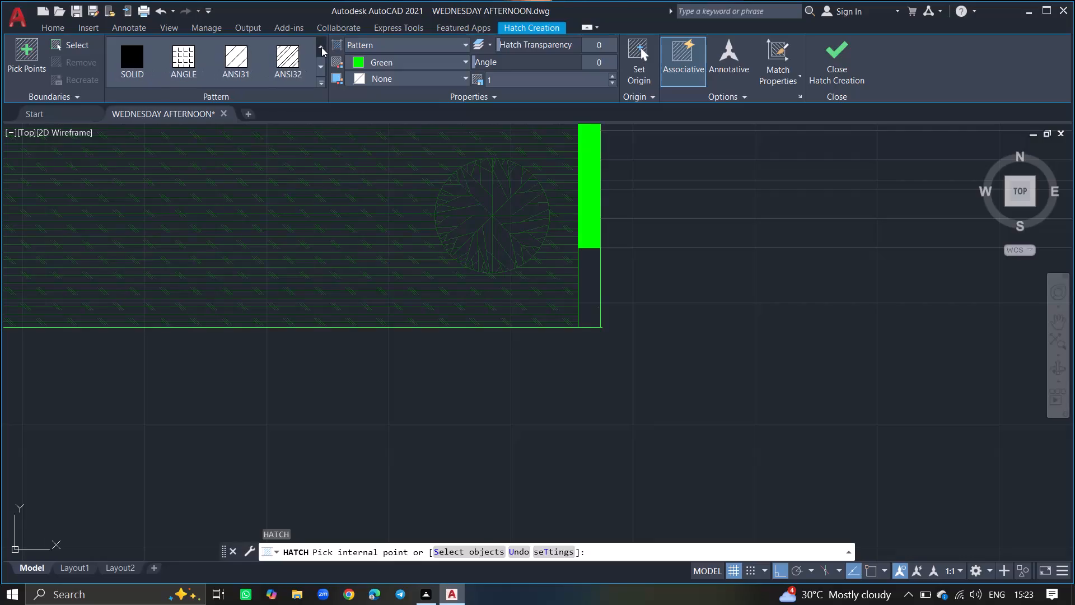
{"action": "left_click", "coordinate": [142, 59]}
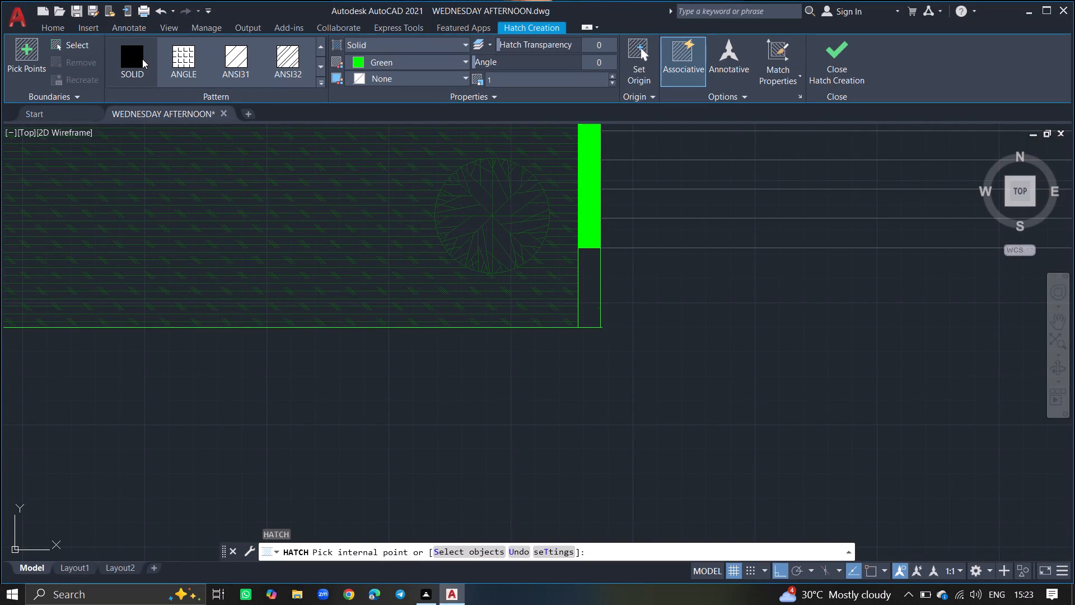
{"action": "left_click", "coordinate": [592, 300]}
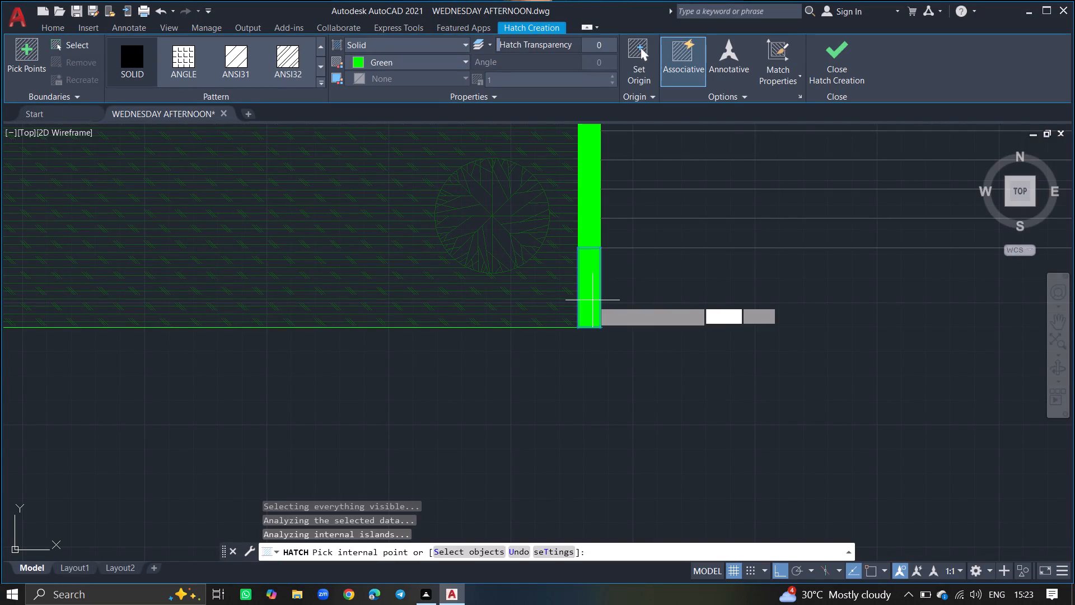
{"action": "key", "text": "Return"}
Select the whole floor plan and save the drawing.
{"action": "scroll", "coordinate": [592, 300], "scroll_direction": "down", "scroll_amount": 3, "text": "ctrl"}
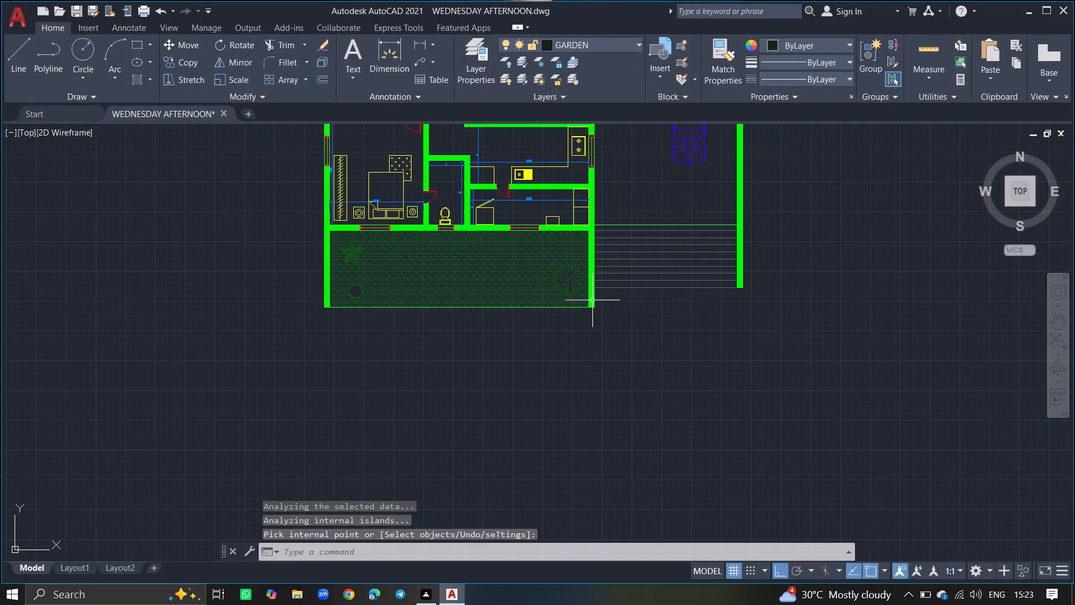
{"action": "scroll", "coordinate": [543, 324], "scroll_direction": "down", "scroll_amount": 2, "text": "ctrl"}
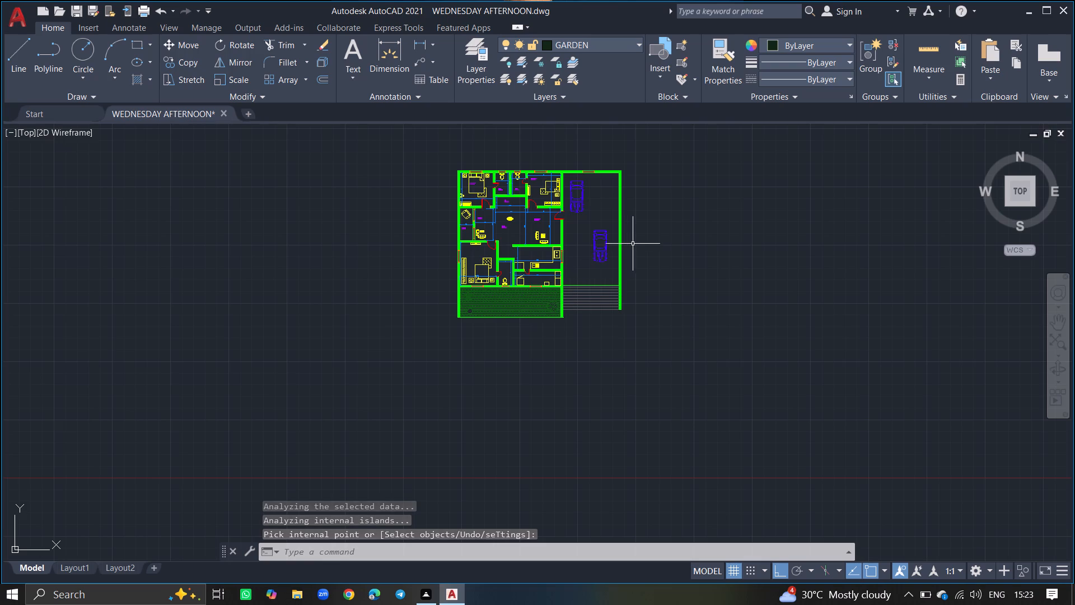
{"action": "scroll", "coordinate": [586, 171], "scroll_direction": "up", "scroll_amount": 1, "text": "ctrl"}
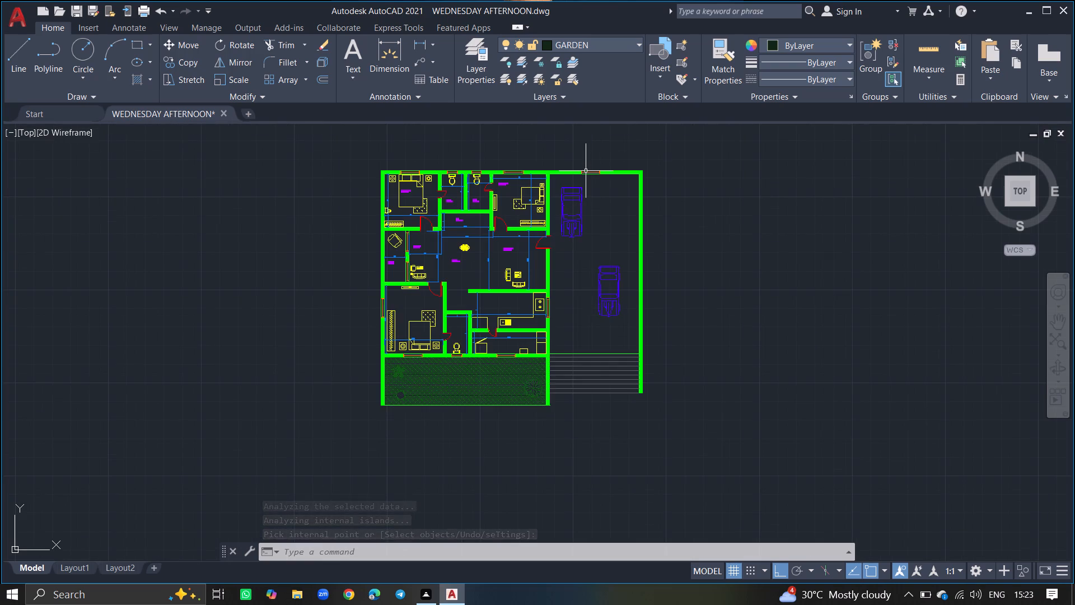
{"action": "left_click", "coordinate": [663, 150]}
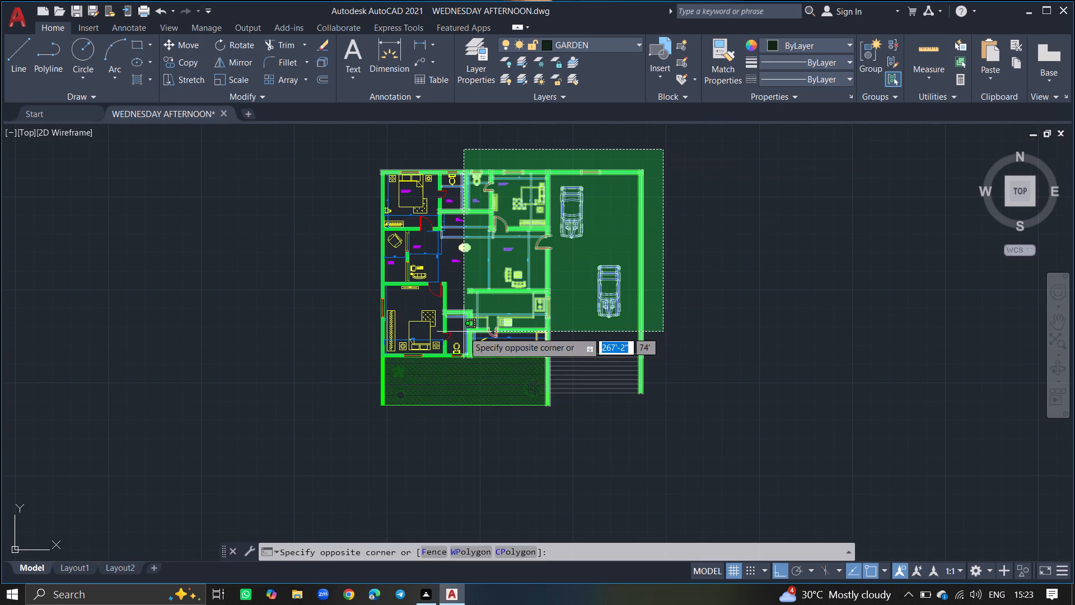
{"action": "left_click", "coordinate": [347, 439]}
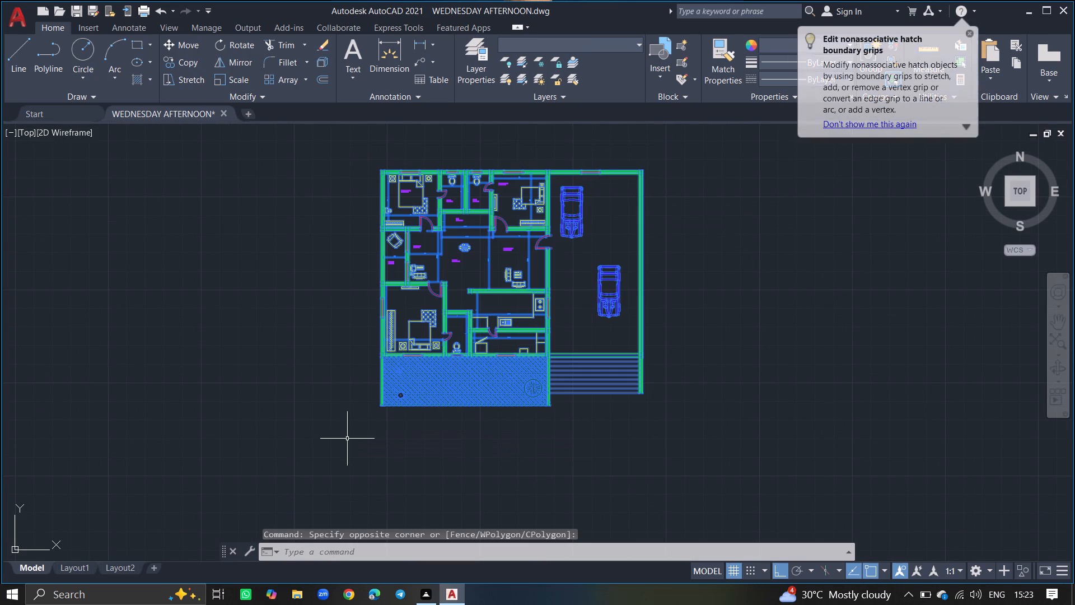
{"action": "key", "text": "ctrl+s"}
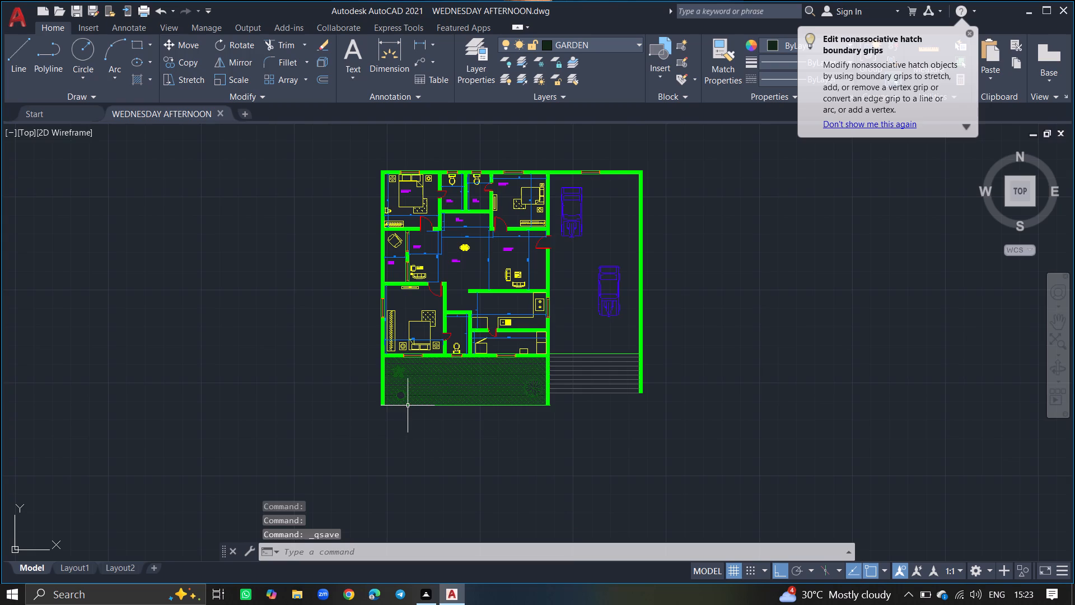
Select the whole plan, filter the selection to MText, and set the text height of all room labels to 5".
{"action": "scroll", "coordinate": [408, 406], "scroll_direction": "up", "scroll_amount": 2, "text": "ctrl"}
{"action": "scroll", "coordinate": [408, 406], "scroll_direction": "down", "scroll_amount": 3, "text": "ctrl"}
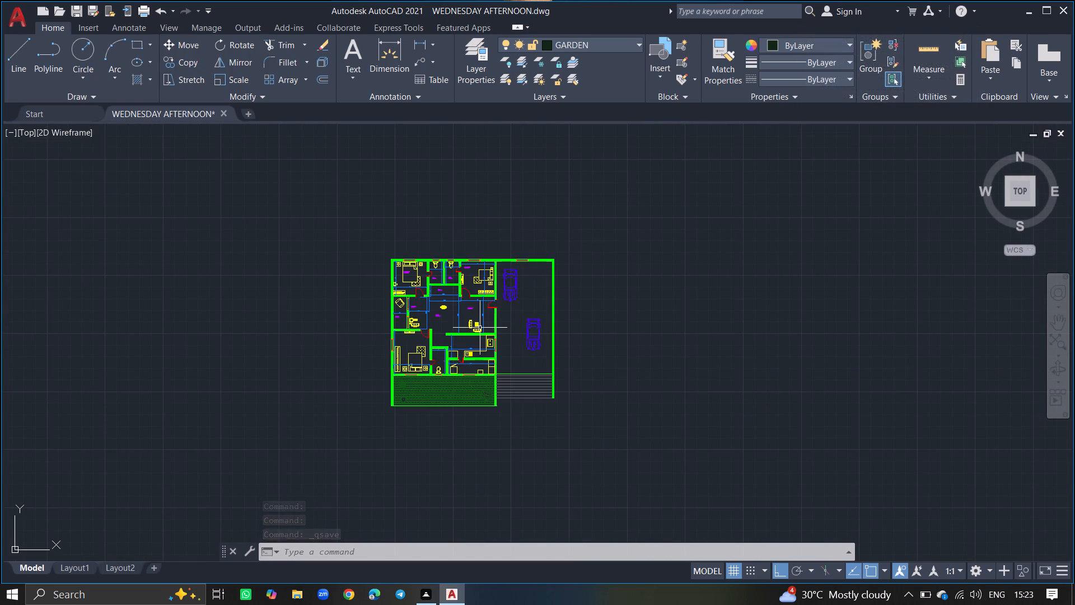
{"action": "left_click", "coordinate": [609, 235]}
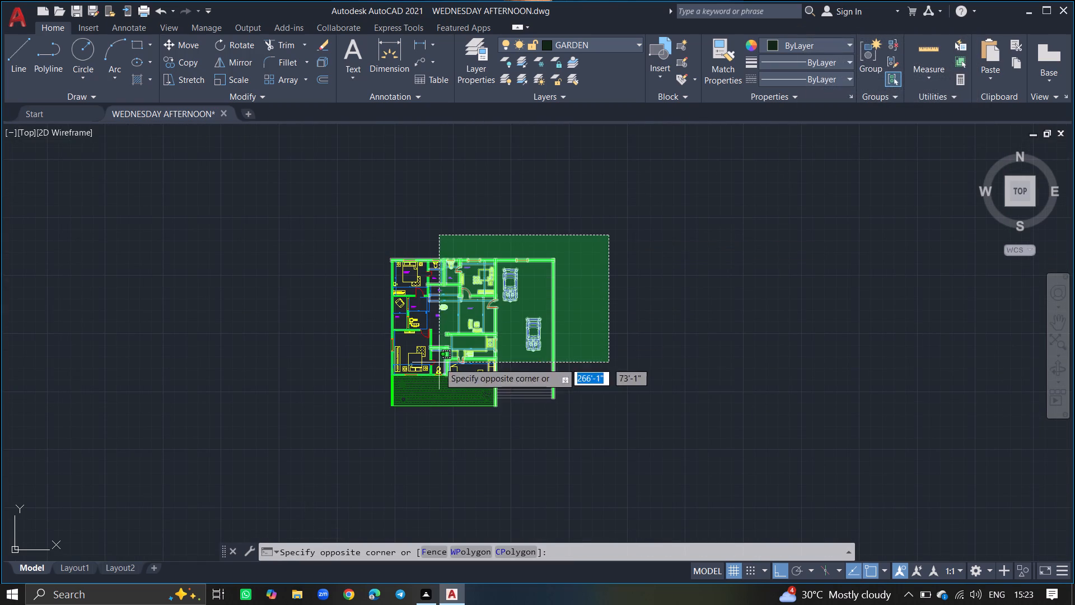
{"action": "left_click", "coordinate": [339, 442]}
{"action": "type", "text": "PR"}
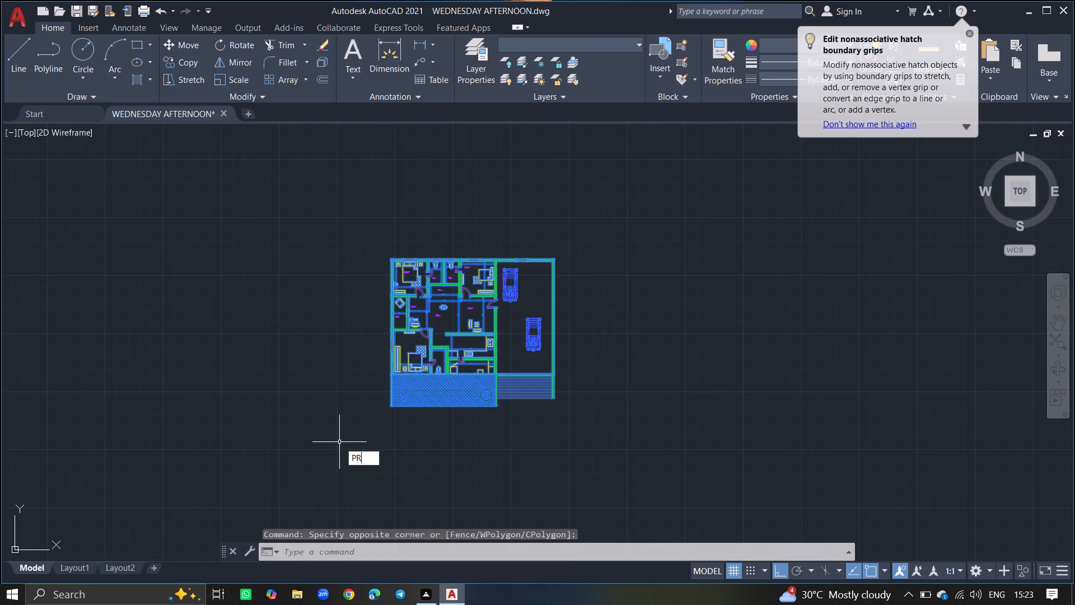
{"action": "key", "text": "Return"}
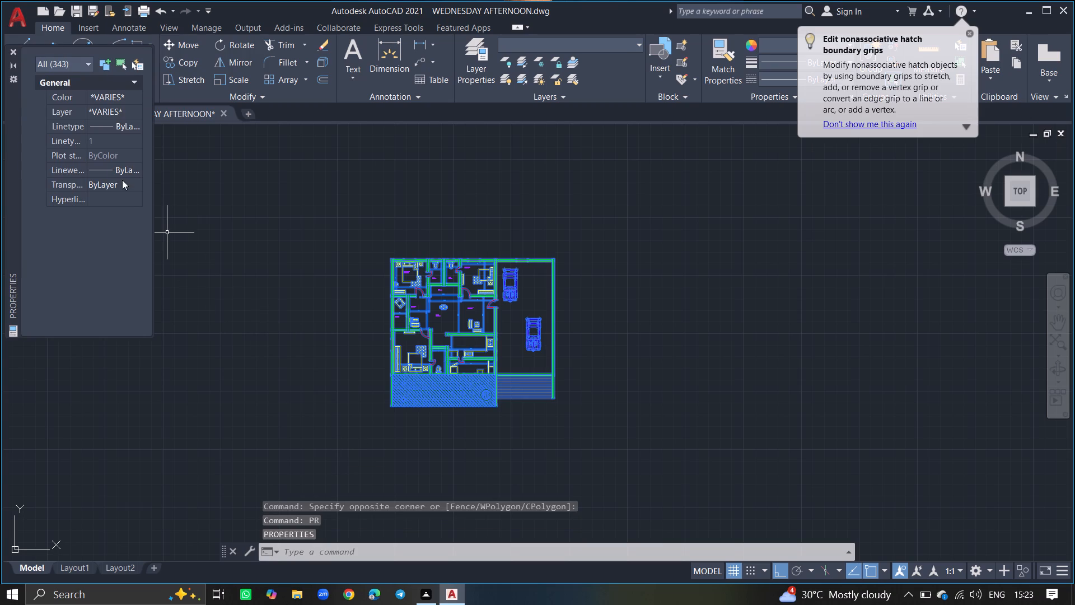
{"action": "left_click", "coordinate": [81, 63]}
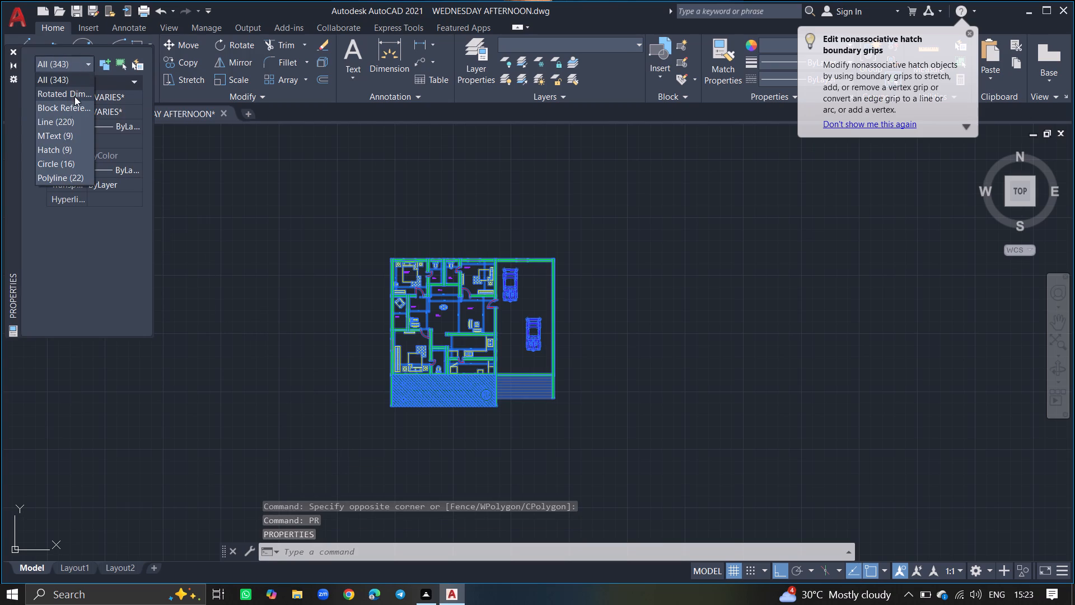
{"action": "left_click", "coordinate": [65, 134]}
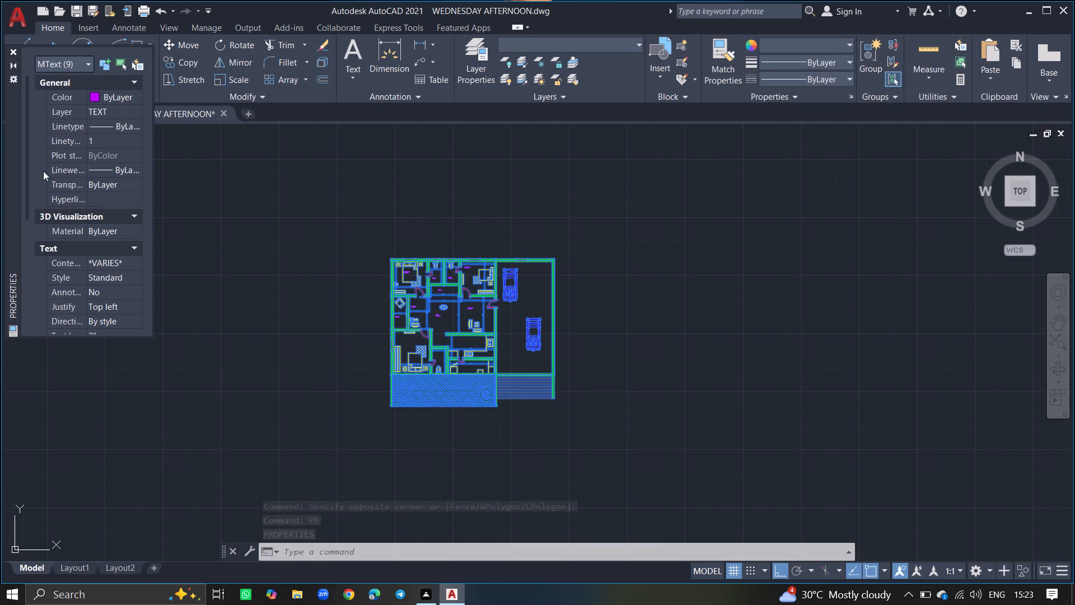
{"action": "left_click", "coordinate": [25, 227]}
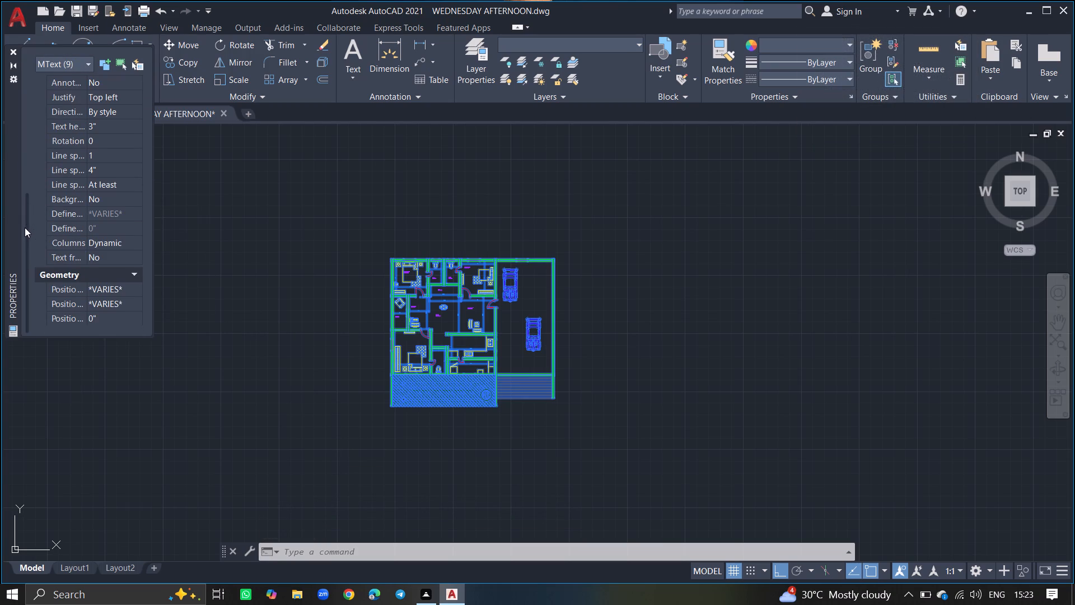
{"action": "left_click", "coordinate": [102, 124]}
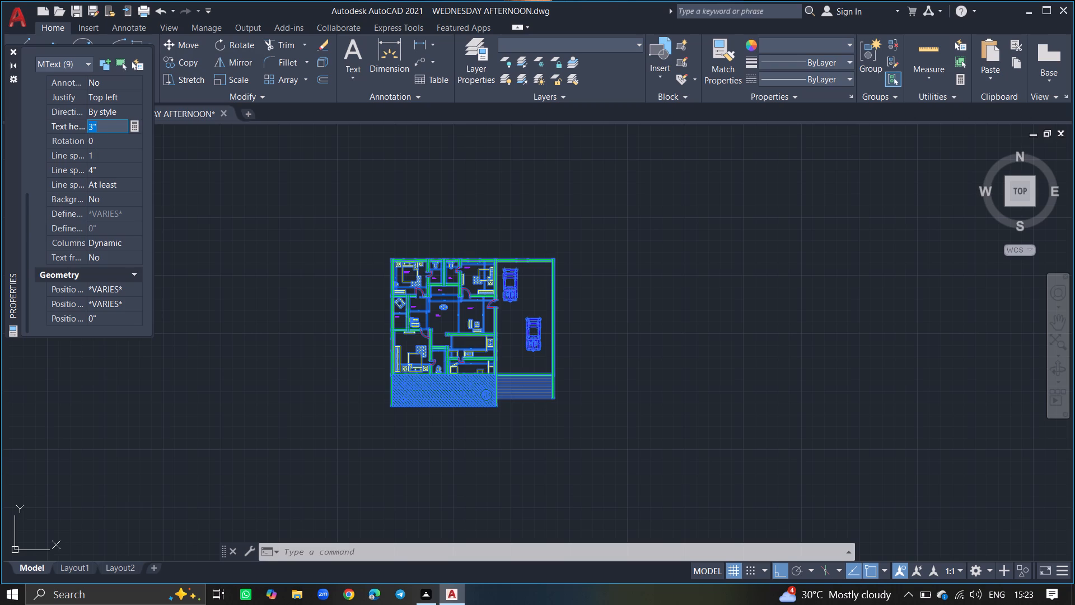
{"action": "key", "text": "BackSpace"}
{"action": "key", "text": "5"}
{"action": "key", "text": "shift+quotedbl"}
{"action": "left_click", "coordinate": [177, 195]}
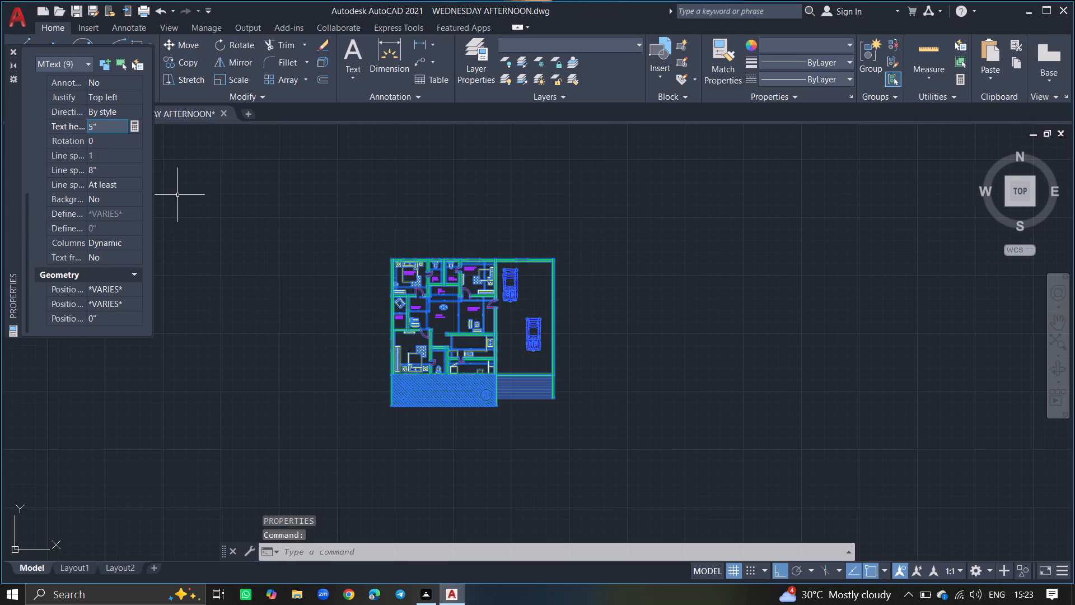
{"action": "left_click", "coordinate": [14, 49]}
{"action": "key", "text": "Escape"}
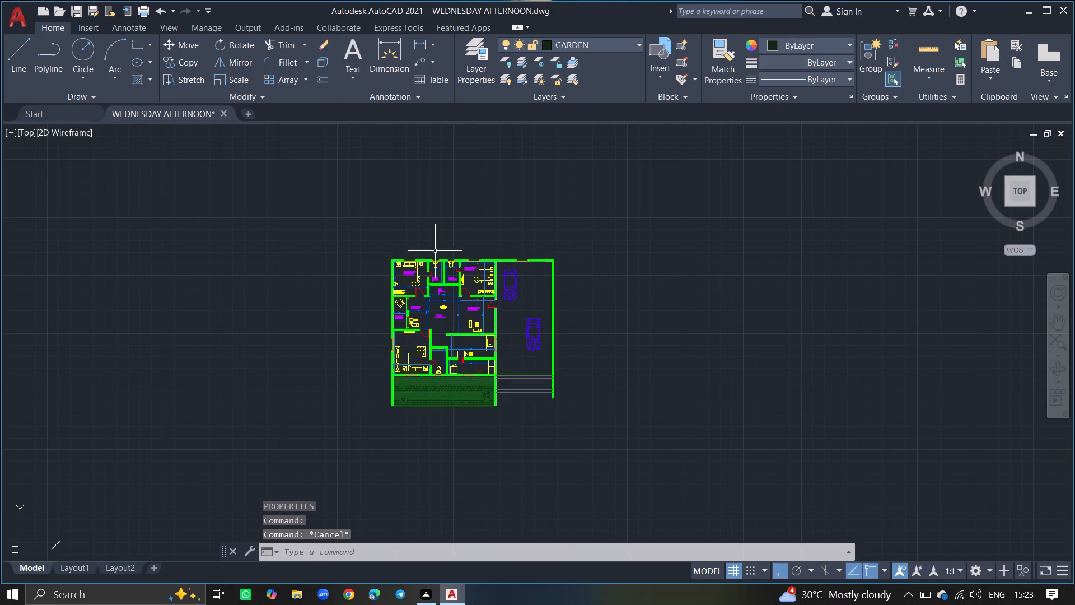
Modify the ISO-25 dimension style to a text height of 5" and set it as the current style.
{"action": "scroll", "coordinate": [469, 291], "scroll_direction": "up", "scroll_amount": 2, "text": "ctrl"}
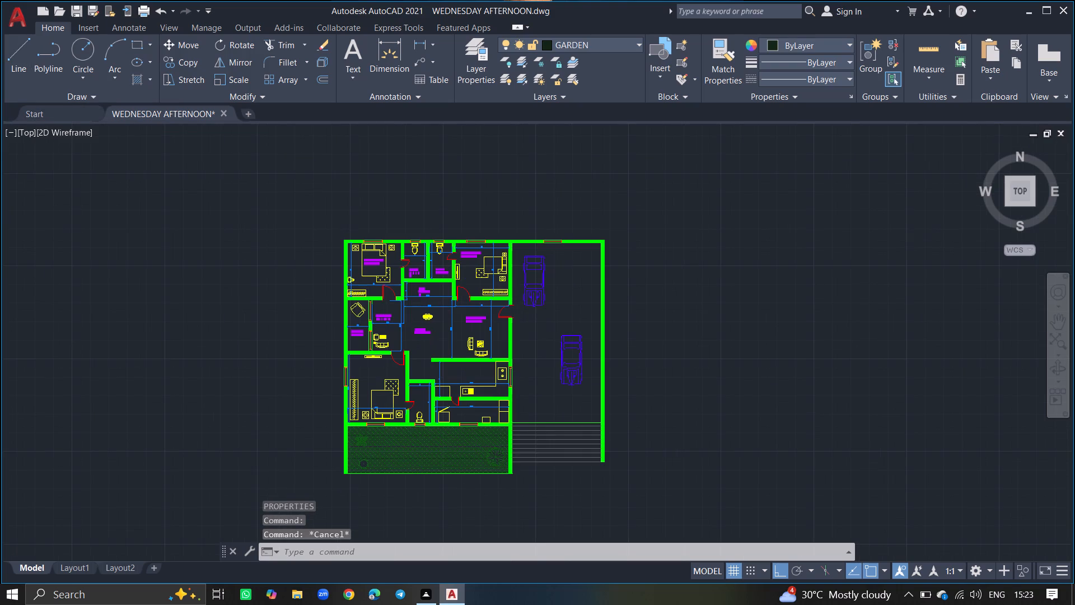
{"action": "scroll", "coordinate": [469, 291], "scroll_direction": "down", "scroll_amount": 2, "text": "ctrl"}
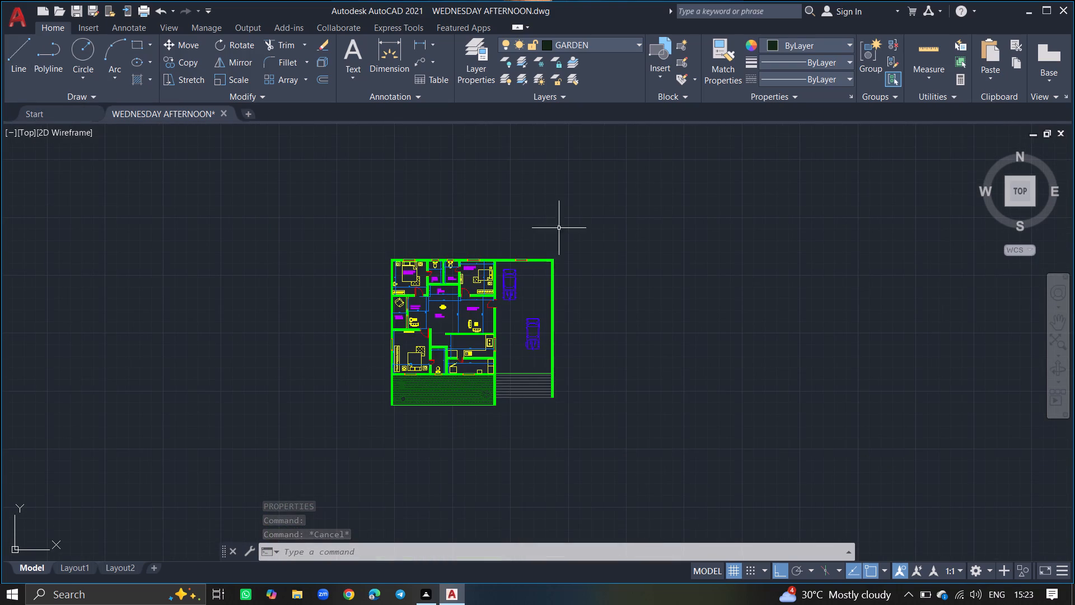
{"action": "left_click", "coordinate": [565, 225]}
{"action": "left_click", "coordinate": [351, 456]}
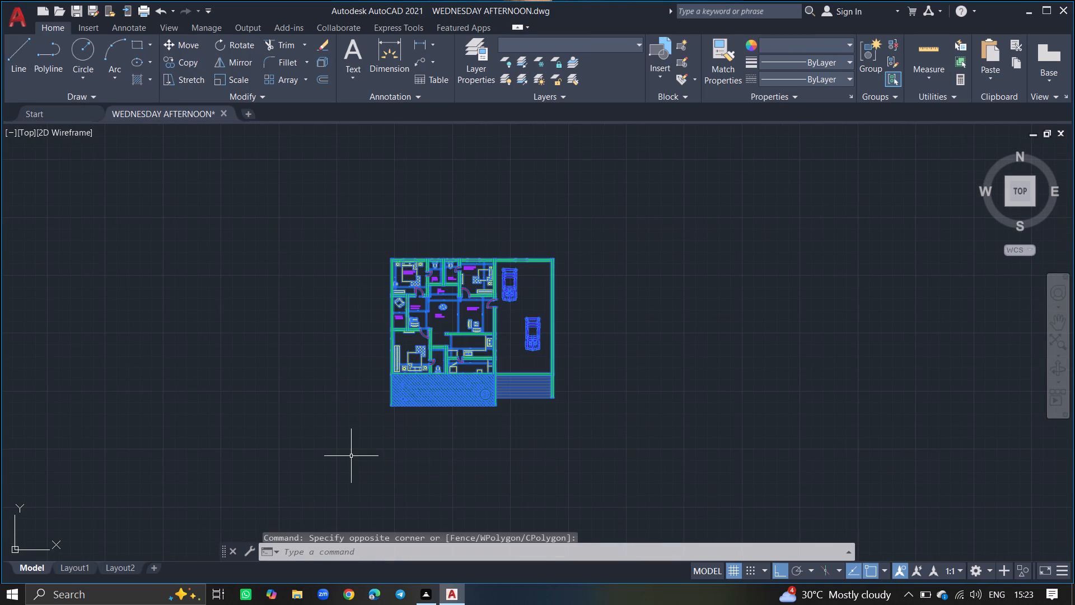
{"action": "type", "text": "DIM"}
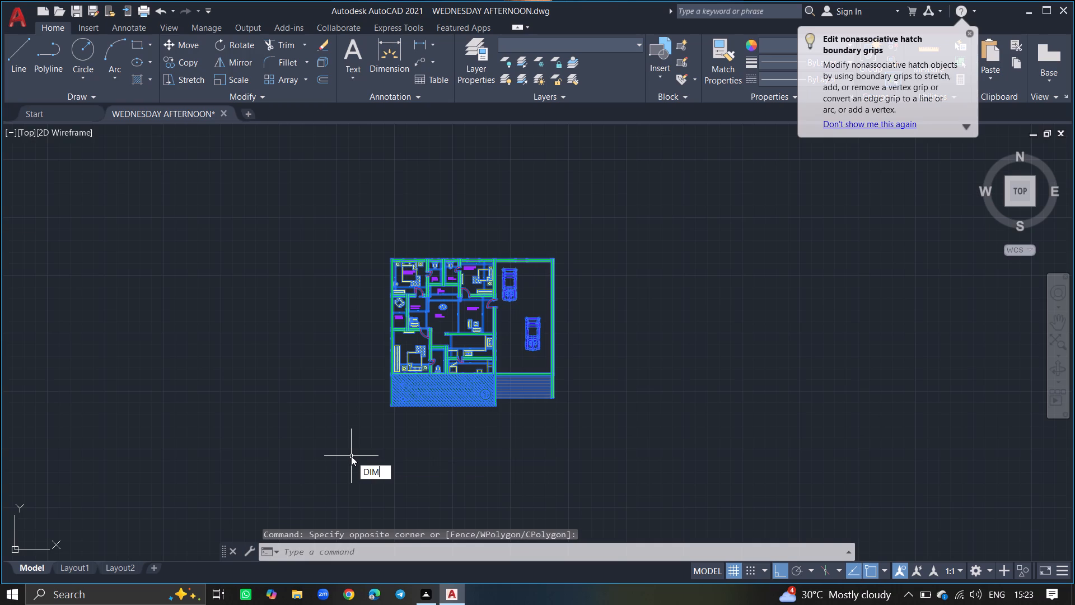
{"action": "left_click", "coordinate": [386, 509]}
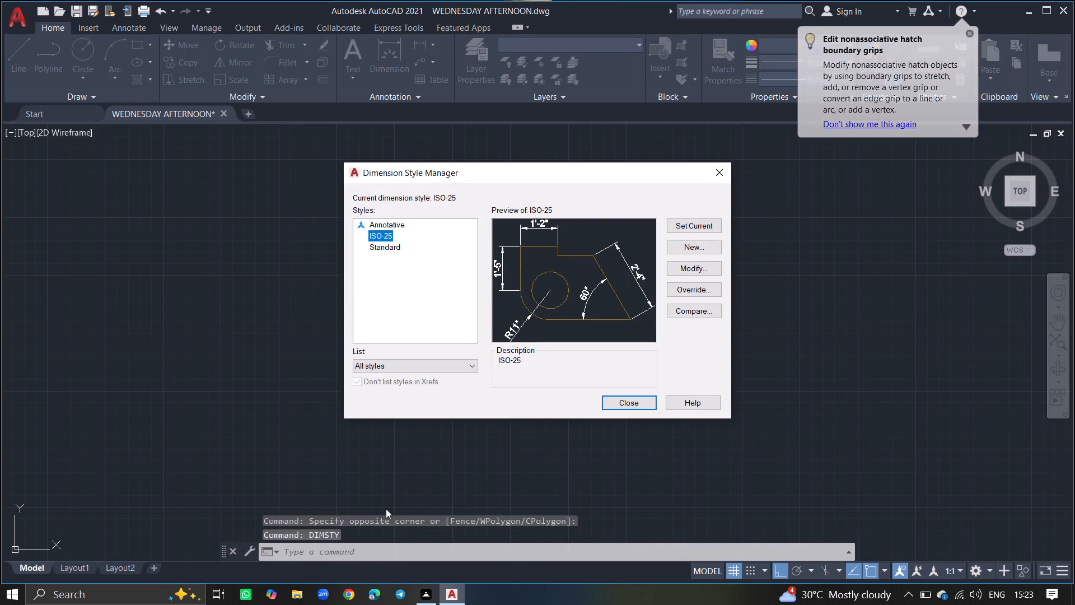
{"action": "left_click", "coordinate": [706, 264]}
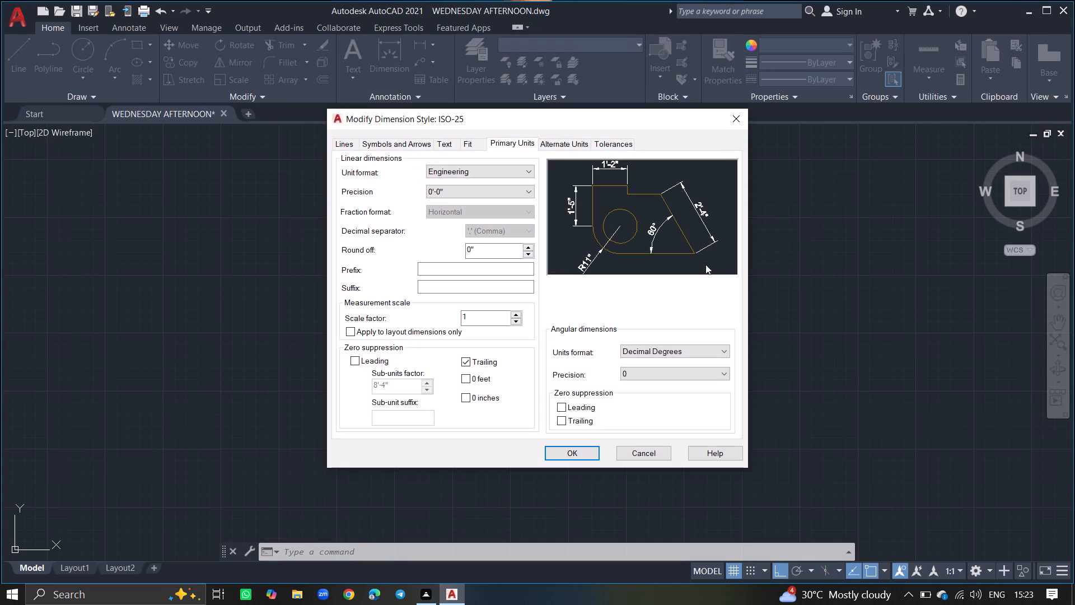
{"action": "left_click", "coordinate": [445, 148]}
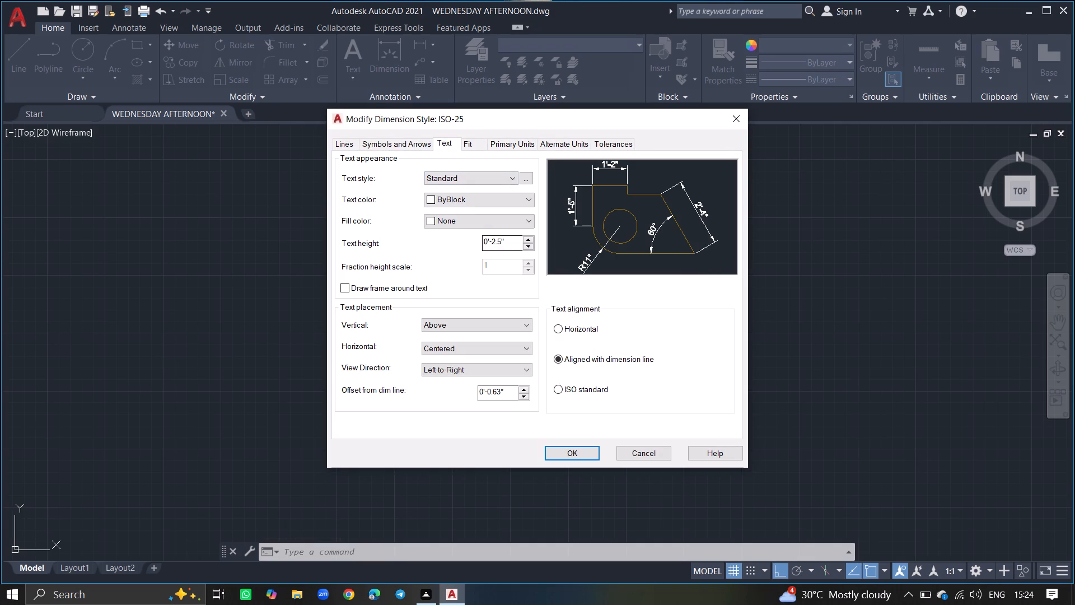
{"action": "left_click", "coordinate": [507, 242]}
{"action": "key", "text": "BackSpace"}
{"action": "key", "text": "BackSpace"}
{"action": "key", "text": "BackSpace"}
{"action": "key", "text": "BackSpace"}
{"action": "key", "text": "BackSpace"}
{"action": "key", "text": "BackSpace"}
{"action": "key", "text": "BackSpace"}
{"action": "key", "text": "BackSpace"}
{"action": "key", "text": "BackSpace"}
{"action": "key", "text": "BackSpace"}
{"action": "key", "text": "BackSpace"}
{"action": "key", "text": "5"}
{"action": "key", "text": "shift+quotedbl"}
{"action": "left_click", "coordinate": [565, 452]}
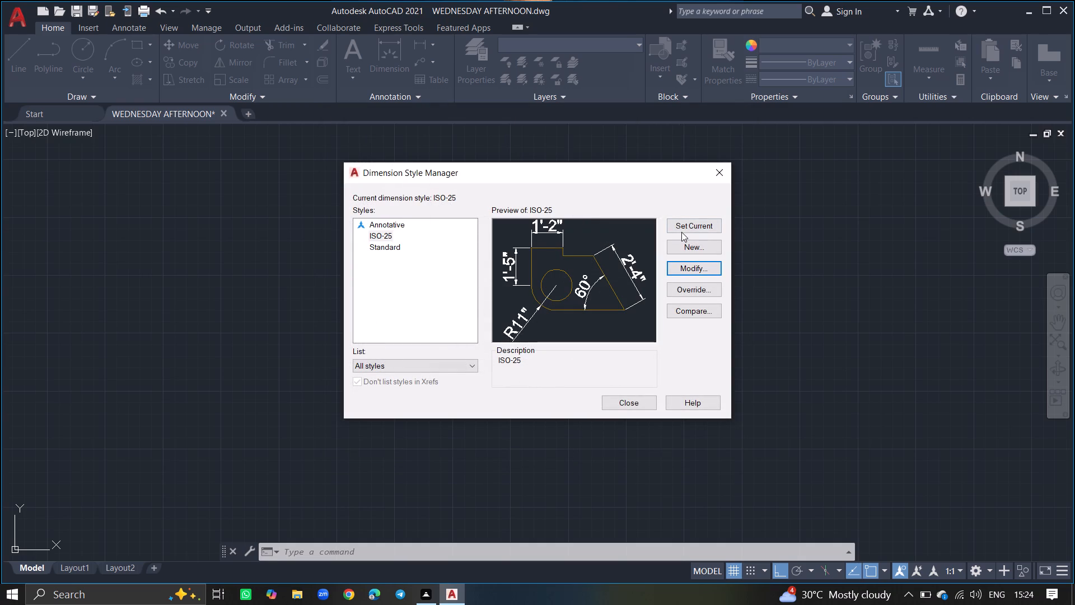
{"action": "left_click", "coordinate": [683, 227]}
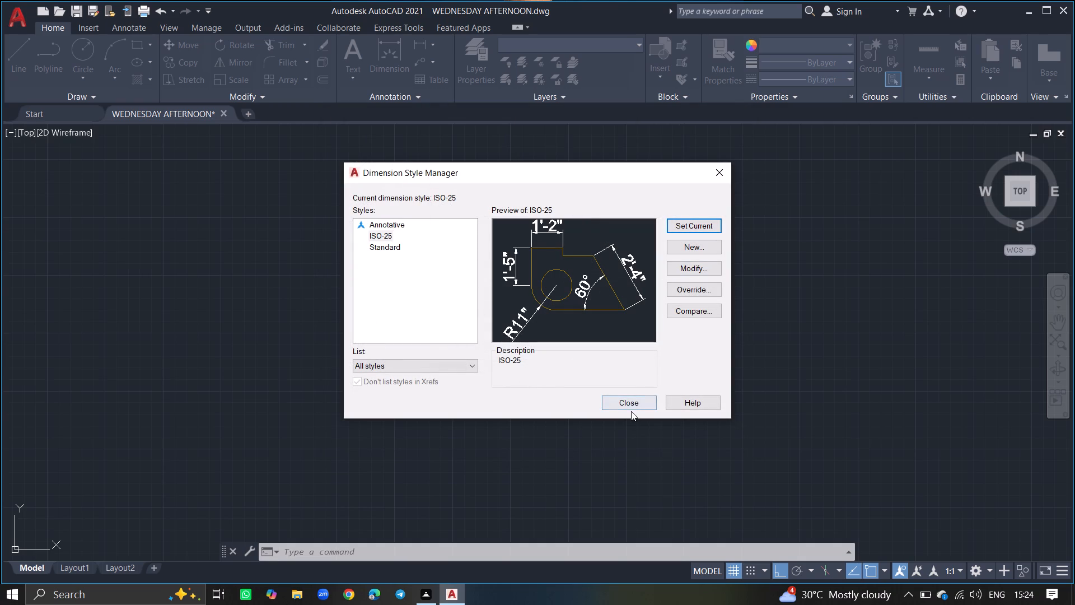
{"action": "left_click", "coordinate": [631, 403]}
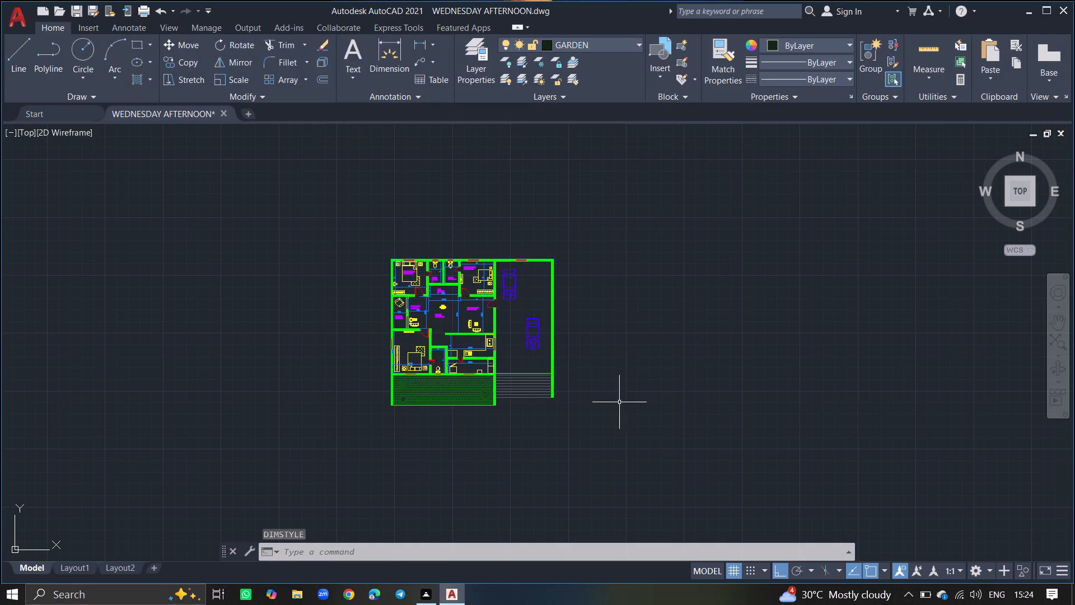
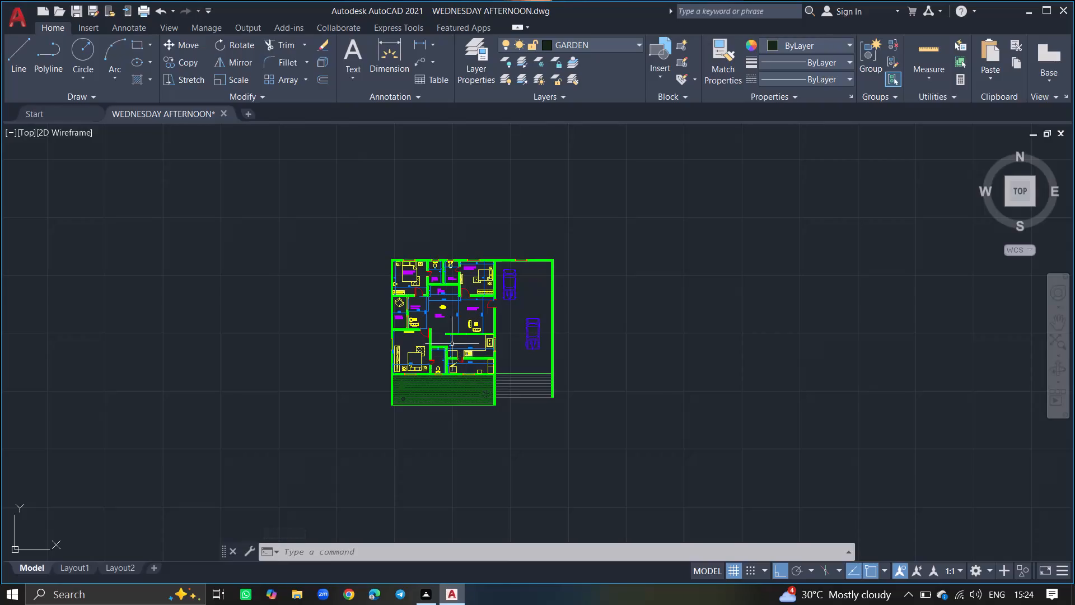
Make FURNITURE the current layer.
{"action": "scroll", "coordinate": [441, 306], "scroll_direction": "up", "scroll_amount": 7, "text": "ctrl"}
{"action": "scroll", "coordinate": [441, 306], "scroll_direction": "down", "scroll_amount": 3, "text": "ctrl"}
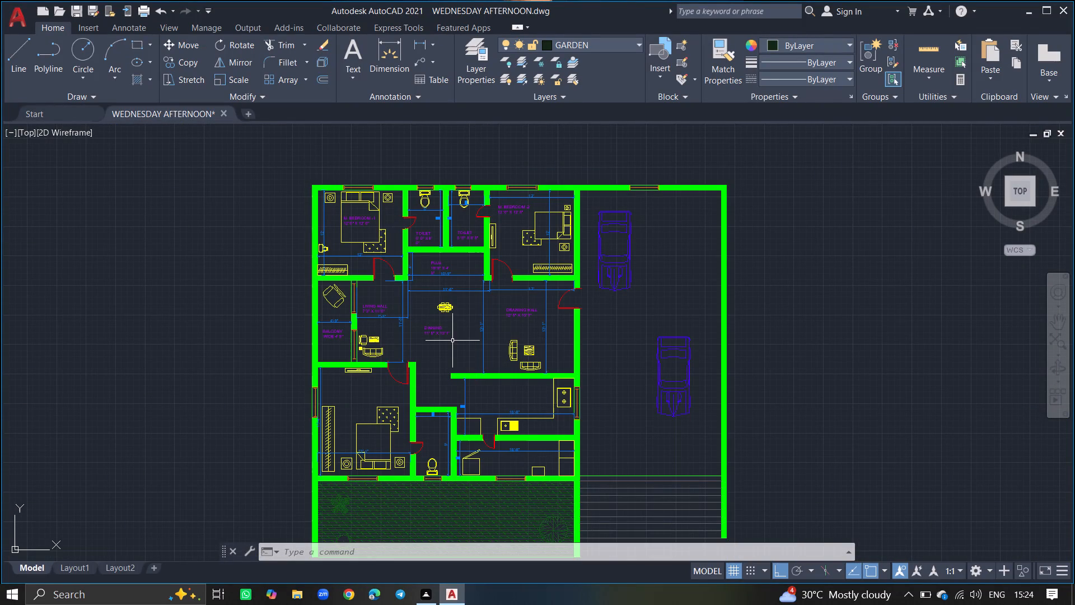
{"action": "left_click", "coordinate": [475, 51]}
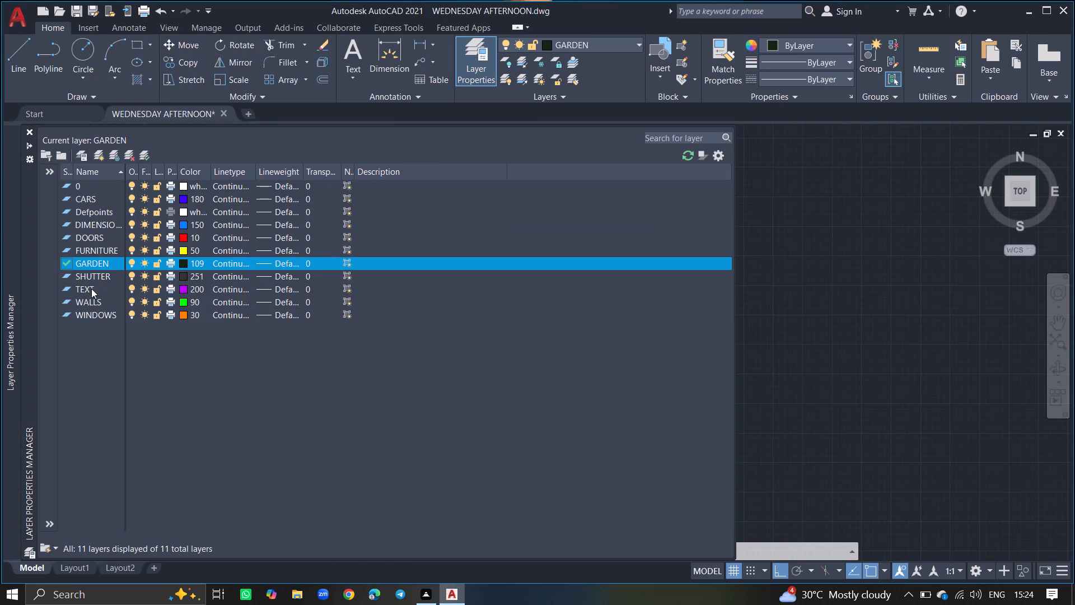
{"action": "double_click", "coordinate": [92, 249]}
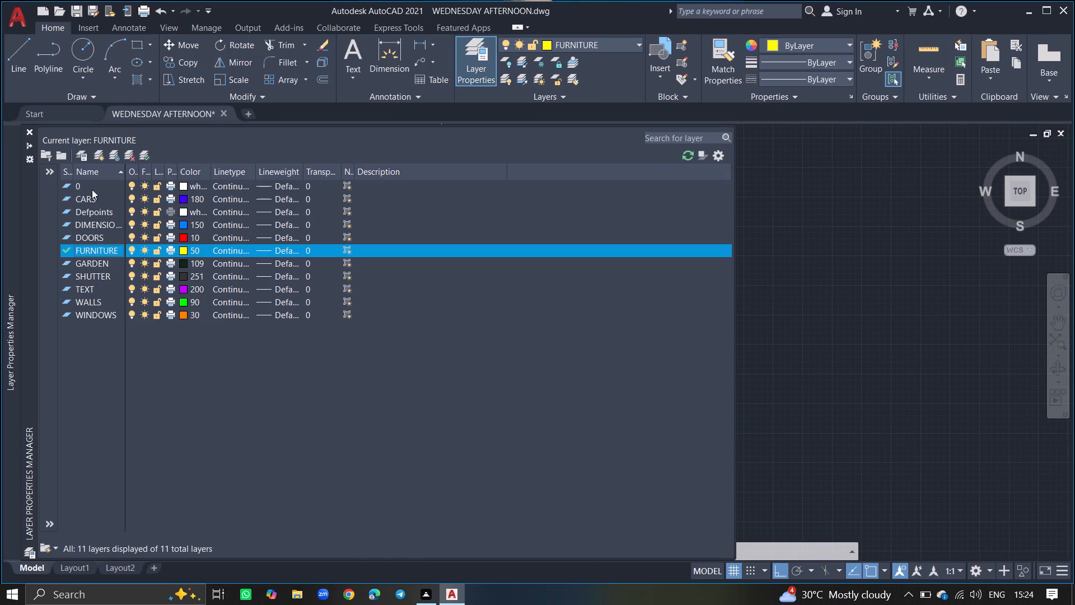
{"action": "left_click", "coordinate": [31, 131]}
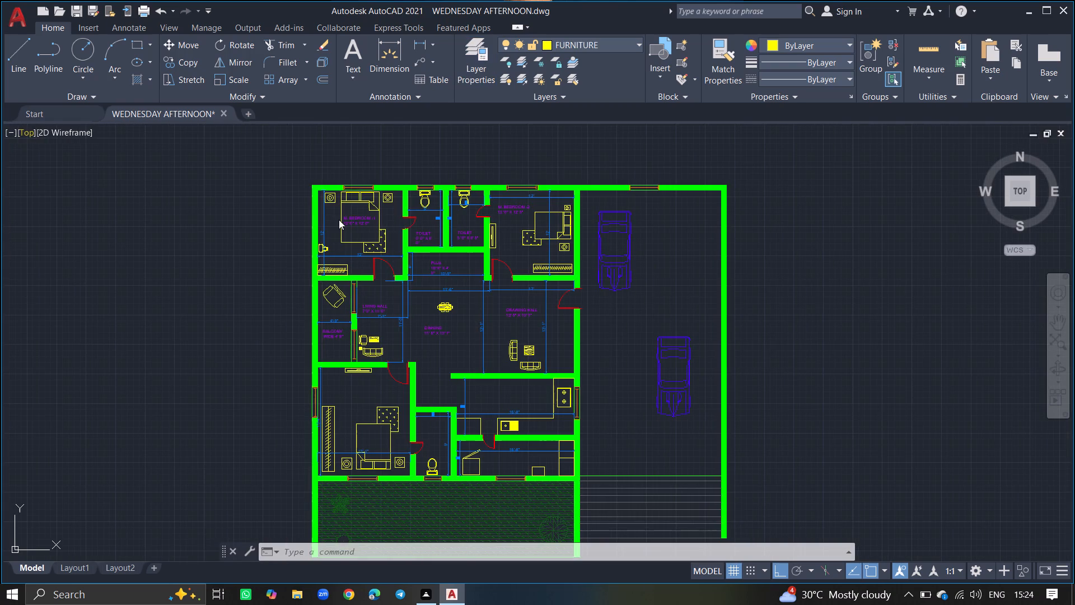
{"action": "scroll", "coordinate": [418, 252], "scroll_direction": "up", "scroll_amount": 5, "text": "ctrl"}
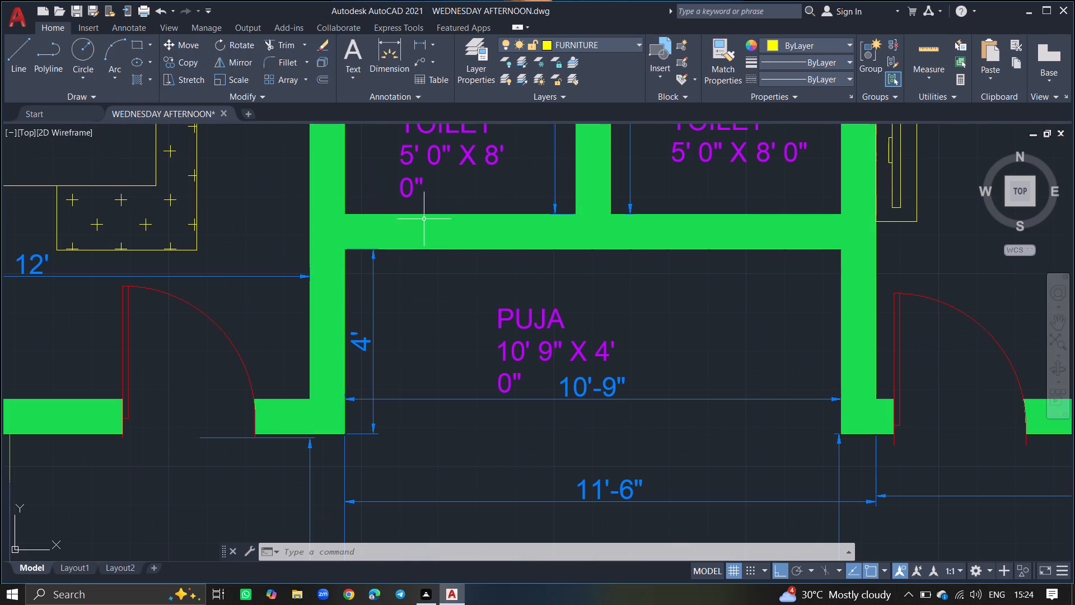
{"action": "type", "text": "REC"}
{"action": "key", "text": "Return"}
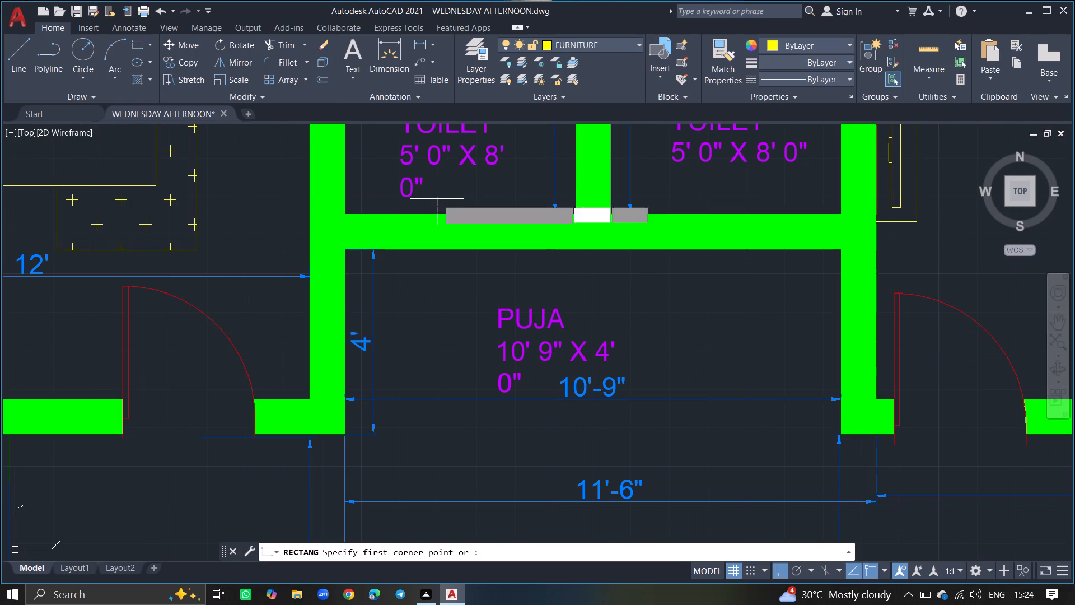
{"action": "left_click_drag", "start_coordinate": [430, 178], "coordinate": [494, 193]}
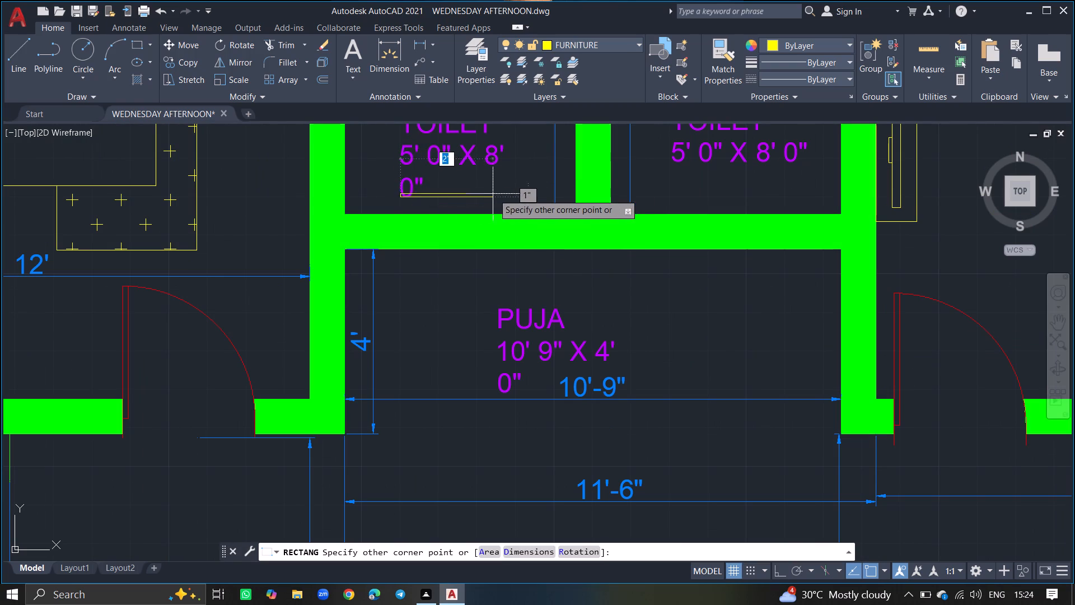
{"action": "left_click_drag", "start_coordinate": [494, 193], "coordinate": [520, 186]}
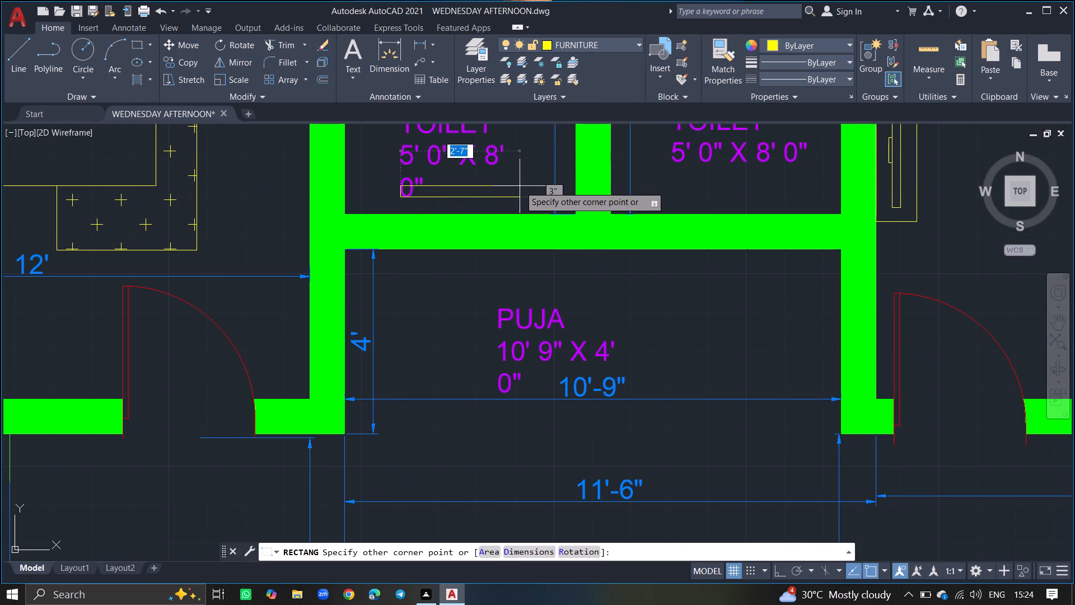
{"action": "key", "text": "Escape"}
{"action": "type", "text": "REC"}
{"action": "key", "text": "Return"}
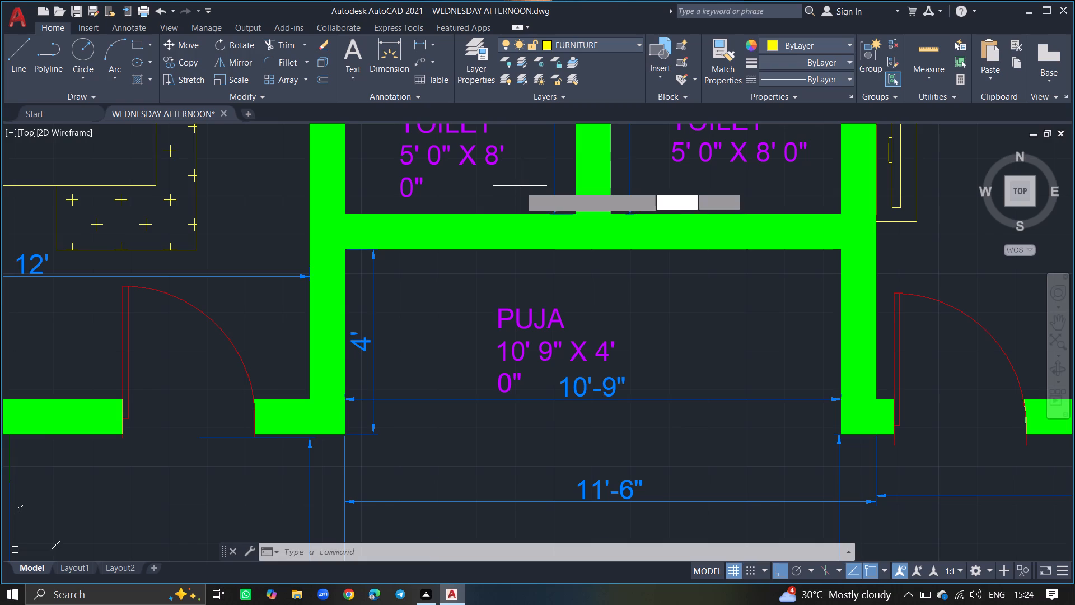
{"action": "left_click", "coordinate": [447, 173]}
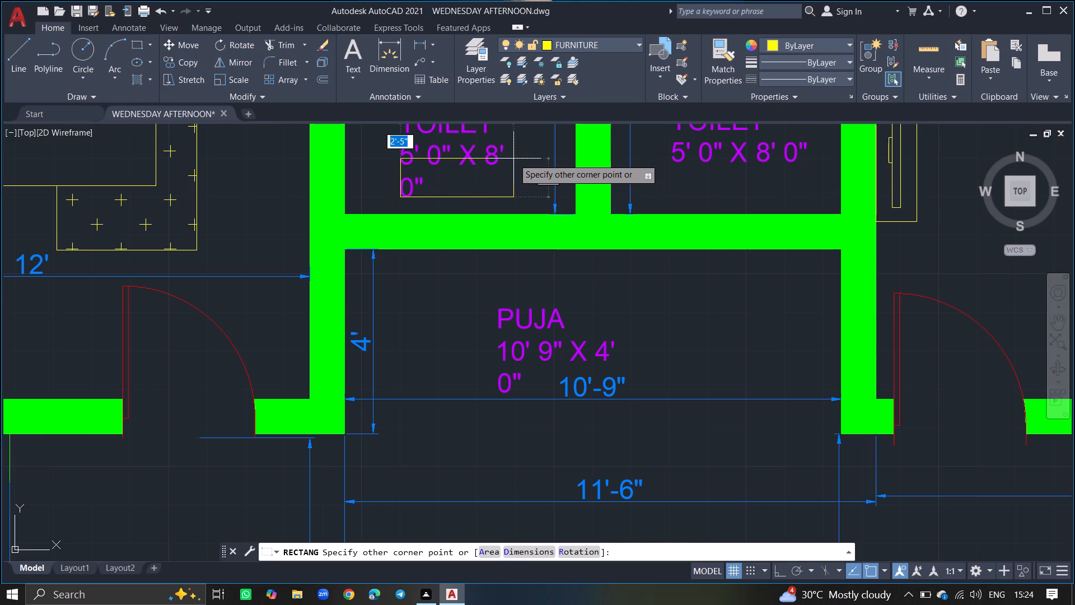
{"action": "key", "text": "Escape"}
Move the TOILET label of the toilet beside M. Bedroom-1 north, just below the toilet bowl's width dimension.
{"action": "scroll", "coordinate": [513, 159], "scroll_direction": "down", "scroll_amount": 2, "text": "ctrl"}
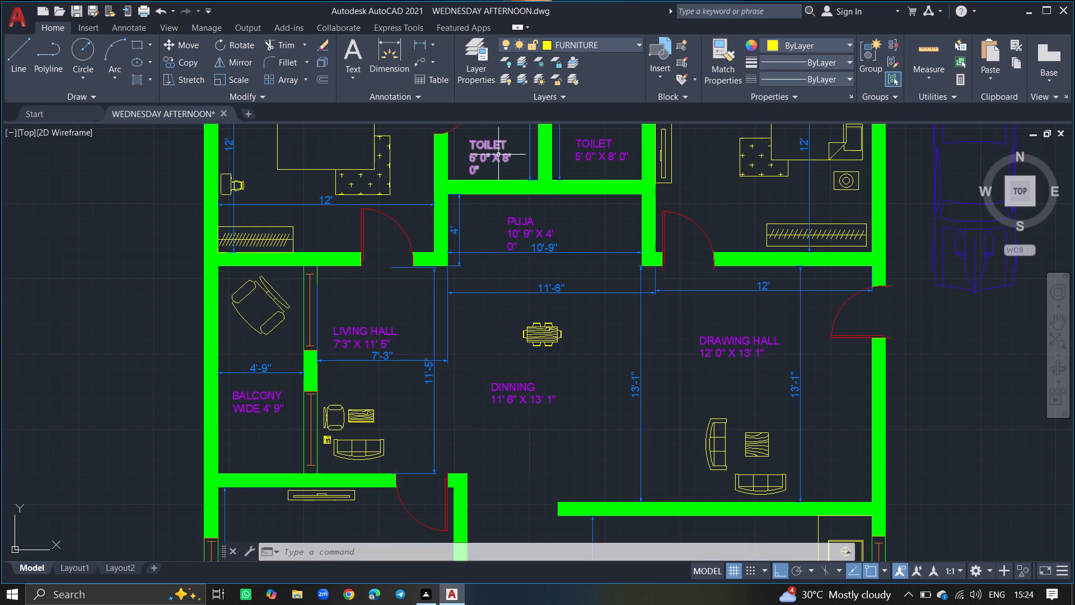
{"action": "left_click", "coordinate": [498, 153]}
{"action": "type", "text": "MOVE"}
{"action": "key", "text": "Return"}
{"action": "left_click", "coordinate": [498, 153]}
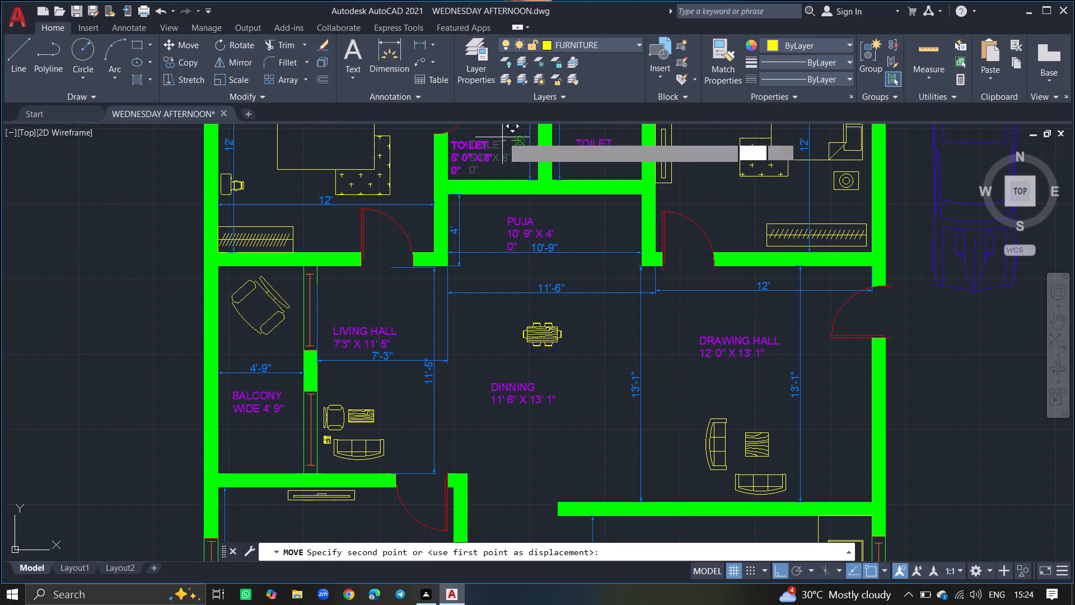
{"action": "scroll", "coordinate": [508, 136], "scroll_direction": "down", "scroll_amount": 3, "text": "ctrl"}
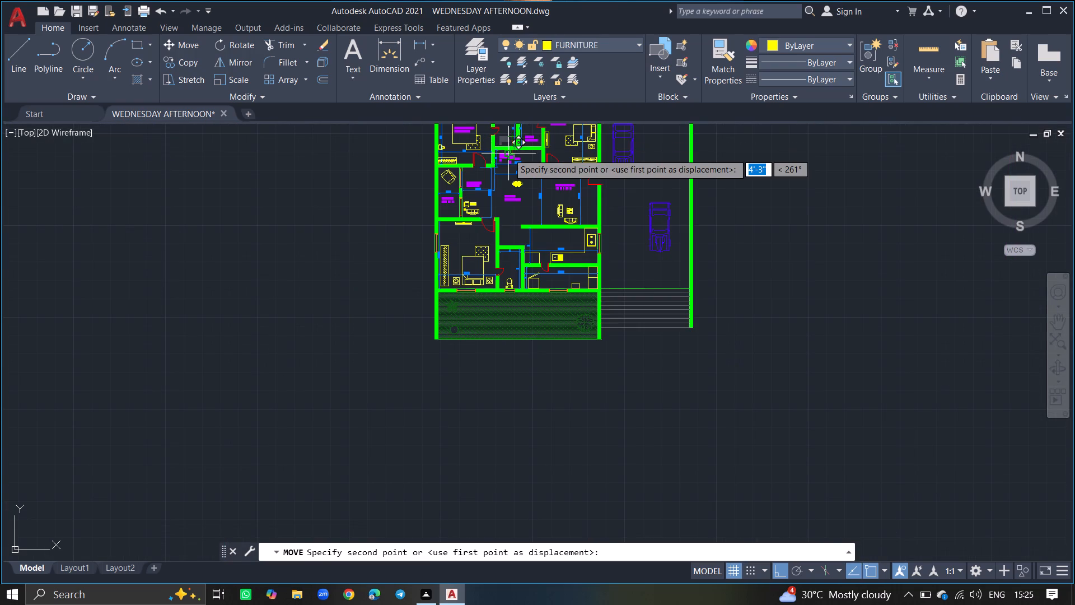
{"action": "scroll", "coordinate": [508, 153], "scroll_direction": "down", "scroll_amount": 3, "text": "ctrl"}
{"action": "scroll", "coordinate": [506, 150], "scroll_direction": "up", "scroll_amount": 8, "text": "ctrl"}
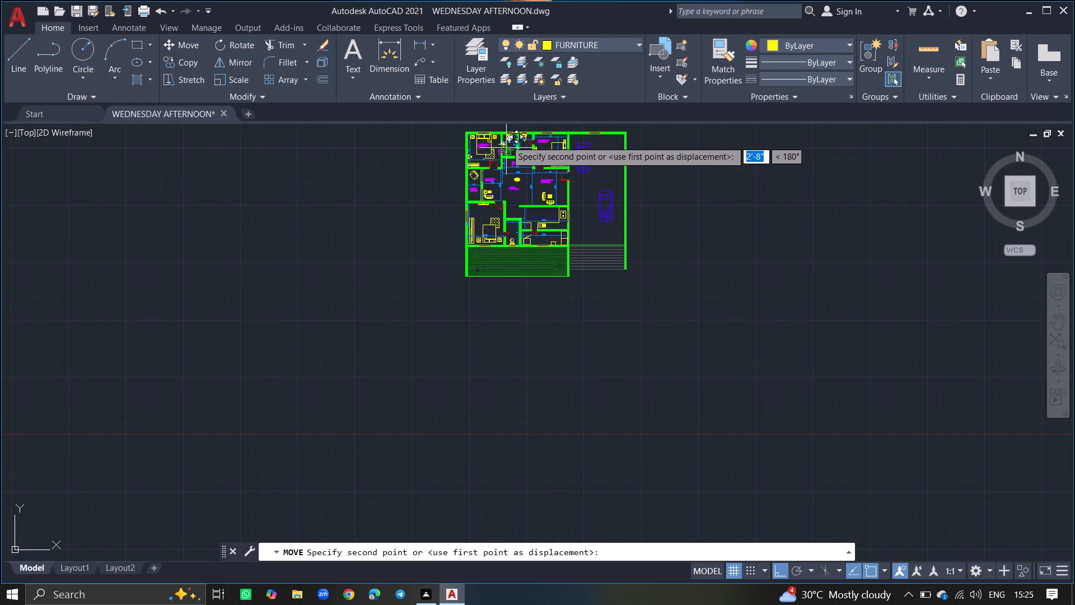
{"action": "scroll", "coordinate": [506, 132], "scroll_direction": "up", "scroll_amount": 7, "text": "ctrl"}
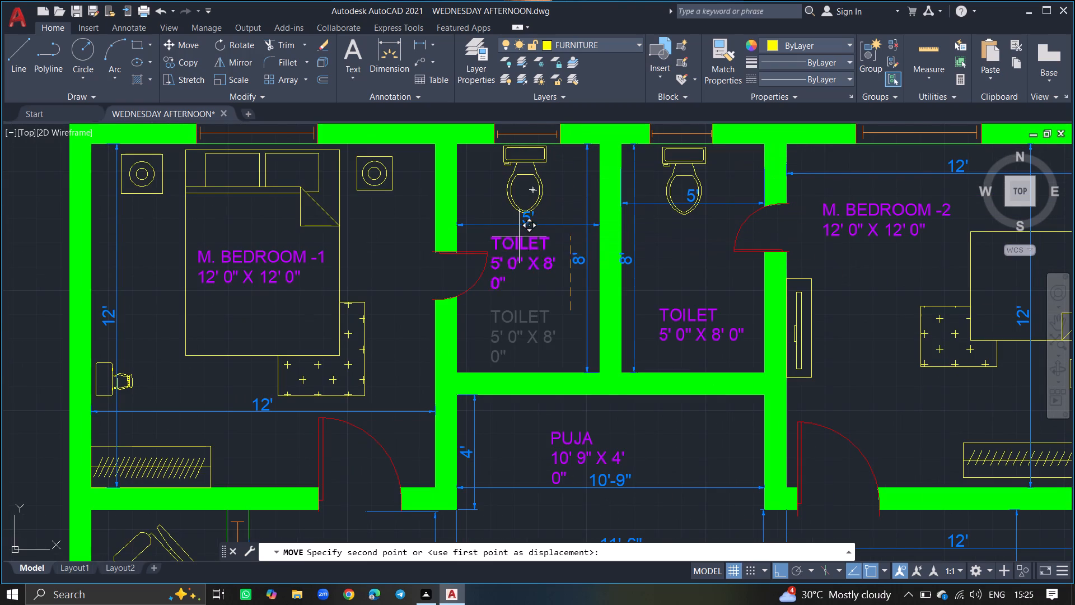
{"action": "left_click", "coordinate": [520, 243]}
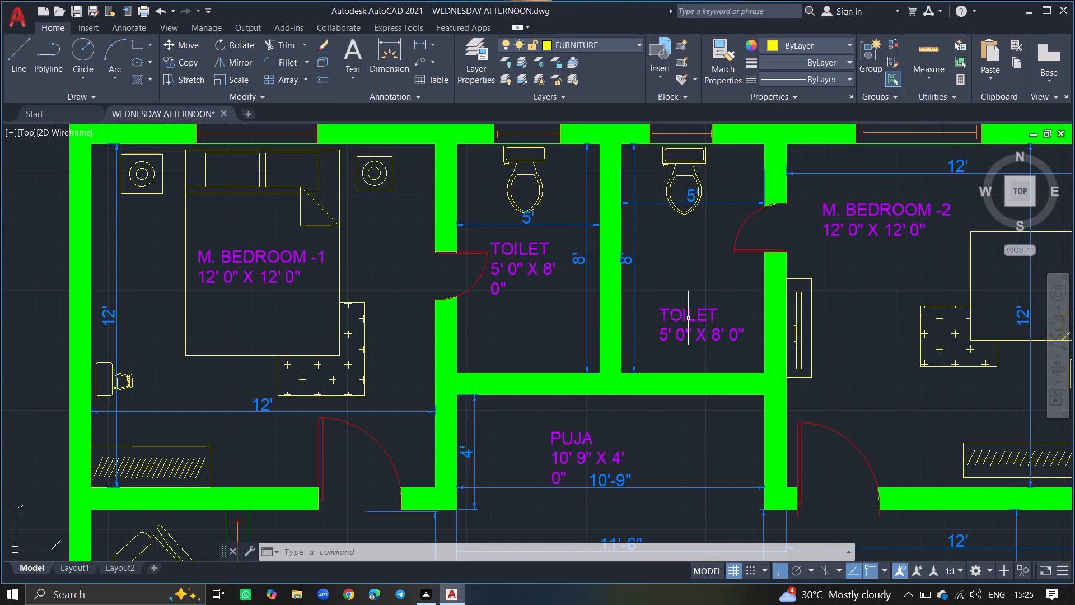
Move the TOILET label of the toilet beside M. Bedroom-2 north-west, to just below the 5' width dimension.
{"action": "left_click", "coordinate": [690, 318]}
{"action": "type", "text": "MOVE"}
{"action": "key", "text": "Return"}
{"action": "left_click", "coordinate": [689, 379]}
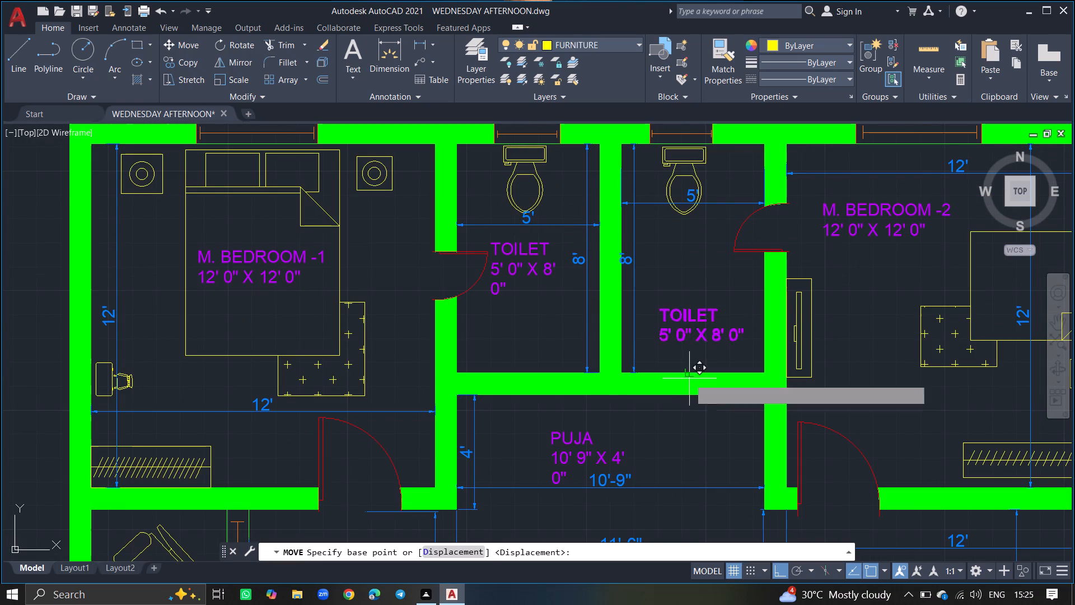
{"action": "left_click", "coordinate": [683, 299]}
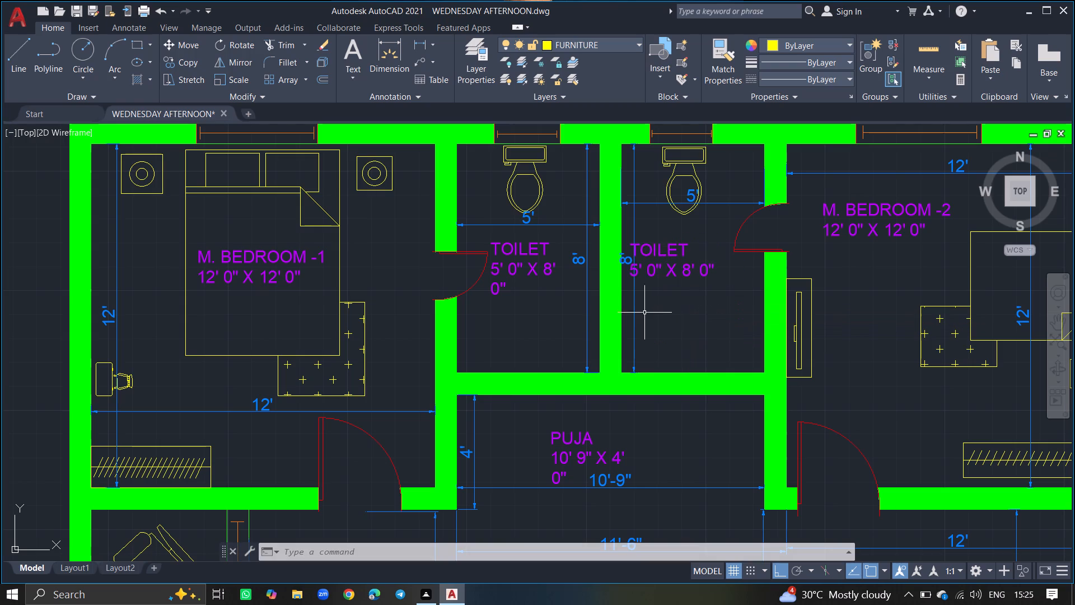
Draw a washbasin counter rectangle near the south wall of the toilet beside M. Bedroom-1, below its label.
{"action": "type", "text": "REC"}
{"action": "key", "text": "Return"}
{"action": "left_click_drag", "start_coordinate": [494, 332], "coordinate": [505, 338]}
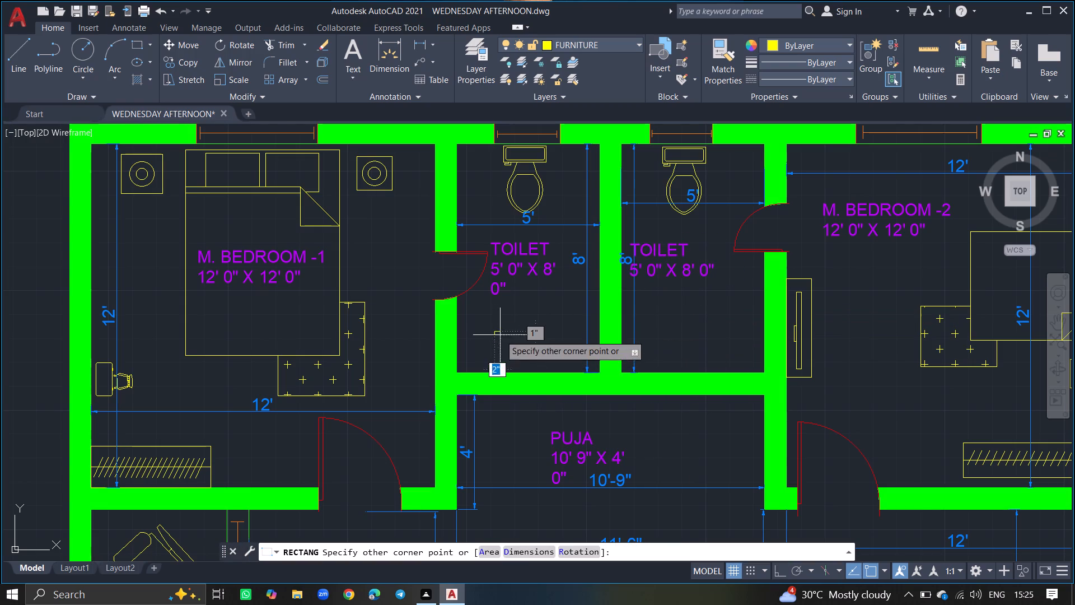
{"action": "left_click_drag", "start_coordinate": [505, 338], "coordinate": [556, 366]}
{"action": "left_click_drag", "start_coordinate": [556, 366], "coordinate": [518, 348]}
Draw two concentric circles with radii of about 3" and 1" at the centre of the washbasin rectangle.
{"action": "scroll", "coordinate": [518, 348], "scroll_direction": "up", "scroll_amount": 2, "text": "ctrl"}
{"action": "key", "text": "c"}
{"action": "key", "text": "Return"}
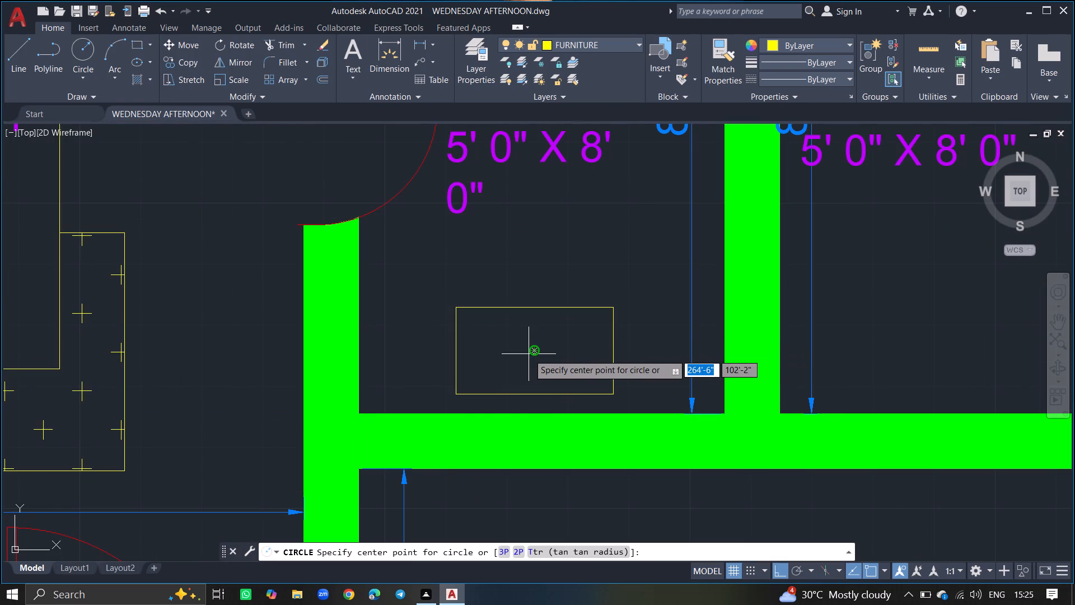
{"action": "left_click", "coordinate": [533, 353]}
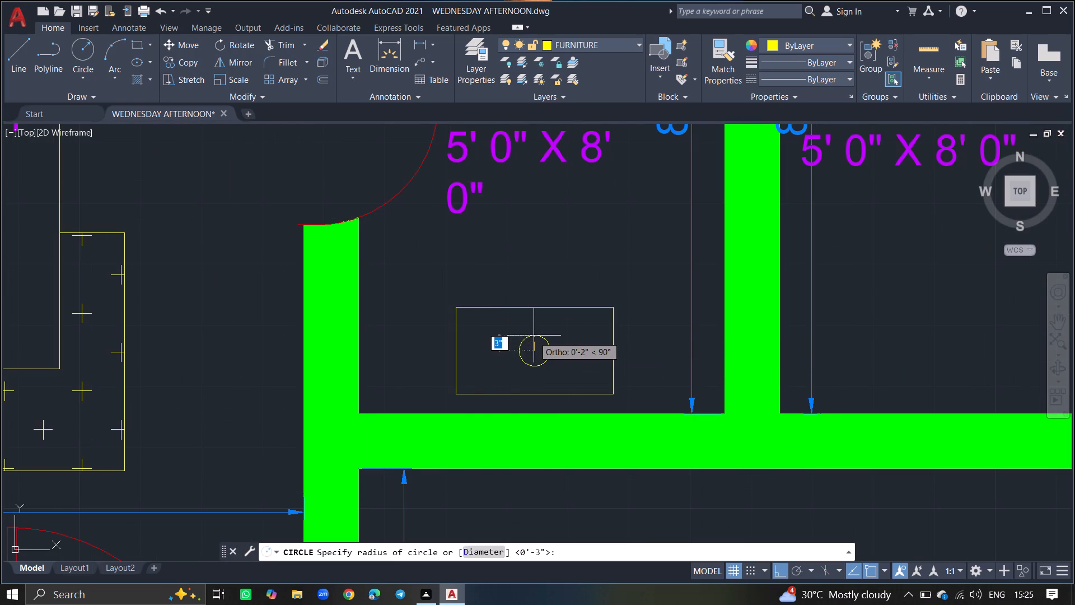
{"action": "left_click_drag", "start_coordinate": [534, 335], "coordinate": [535, 349]}
{"action": "scroll", "coordinate": [535, 349], "scroll_direction": "up", "scroll_amount": 4, "text": "ctrl"}
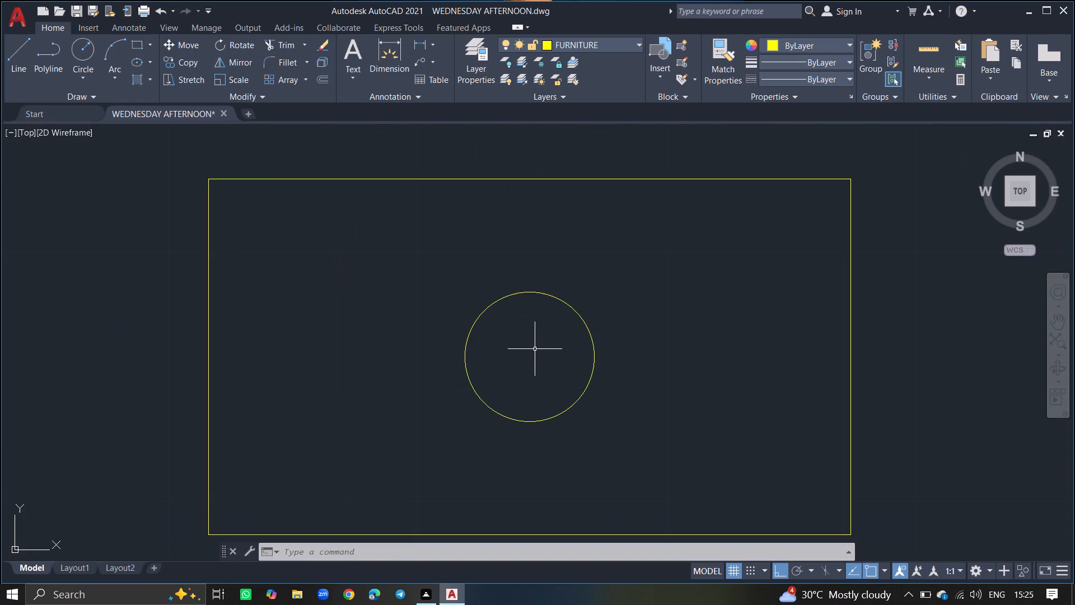
{"action": "key", "text": "c"}
{"action": "key", "text": "Return"}
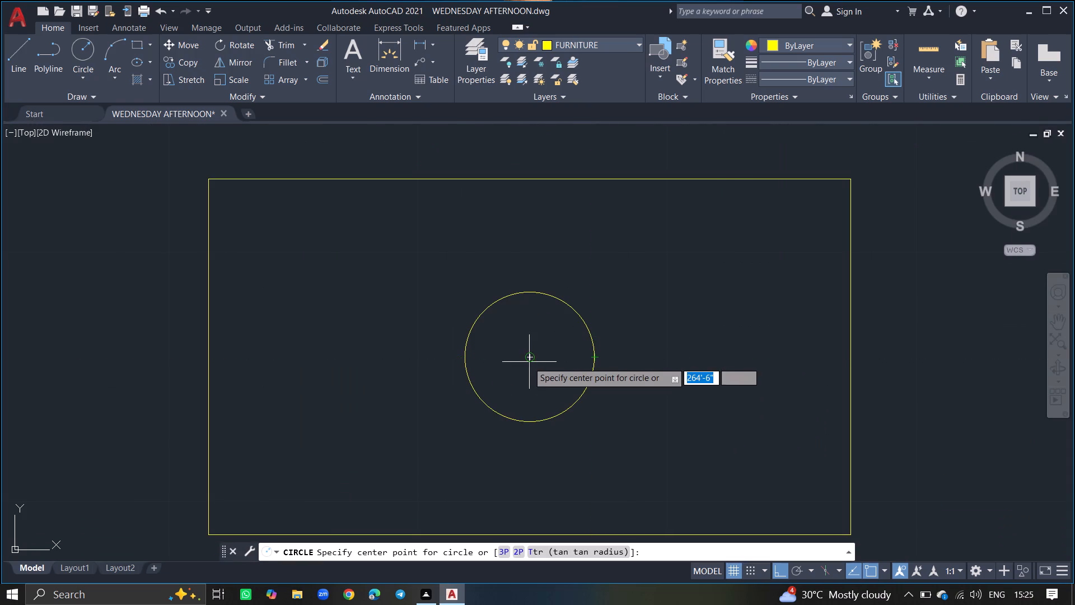
{"action": "left_click", "coordinate": [531, 357]}
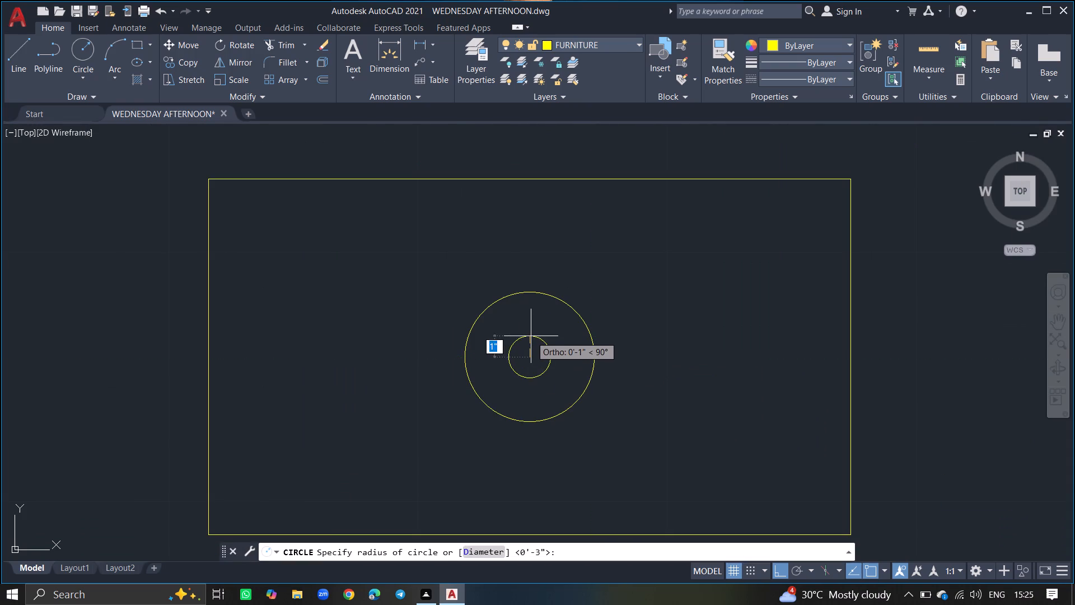
{"action": "left_click", "coordinate": [531, 336]}
Draw a matching washbasin rectangle near the south wall of the toilet beside M. Bedroom-2.
{"action": "scroll", "coordinate": [599, 309], "scroll_direction": "down", "scroll_amount": 6, "text": "ctrl"}
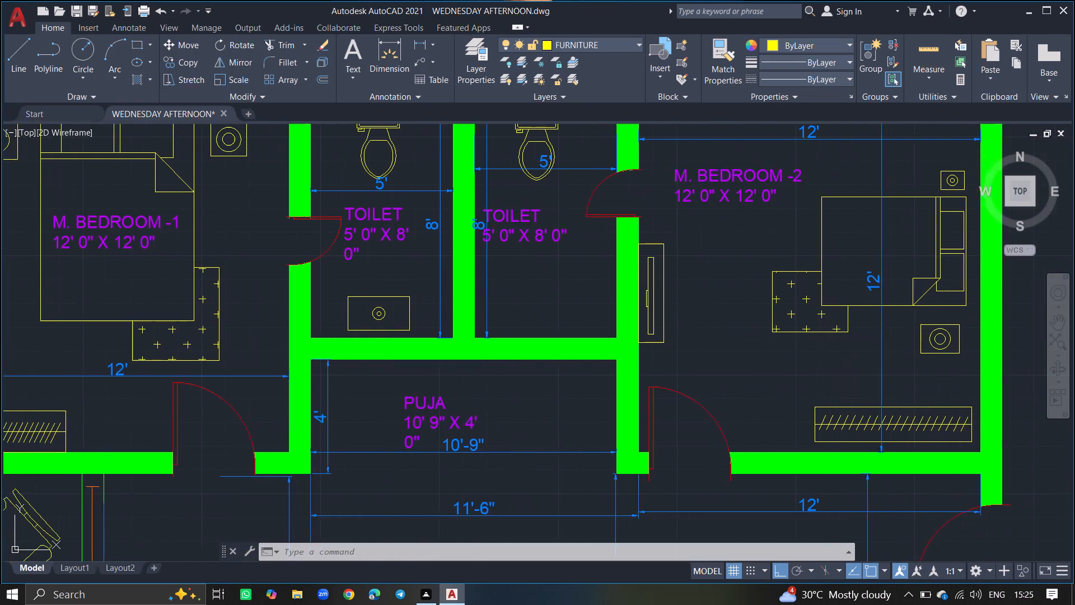
{"action": "type", "text": "REC"}
{"action": "key", "text": "Return"}
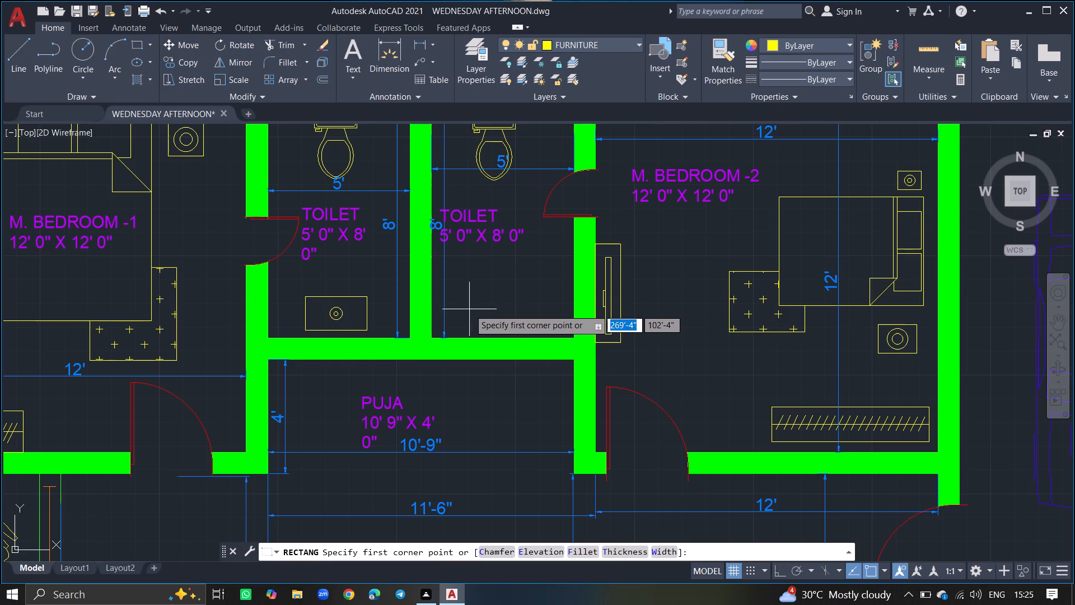
{"action": "left_click_drag", "start_coordinate": [459, 304], "coordinate": [503, 320]}
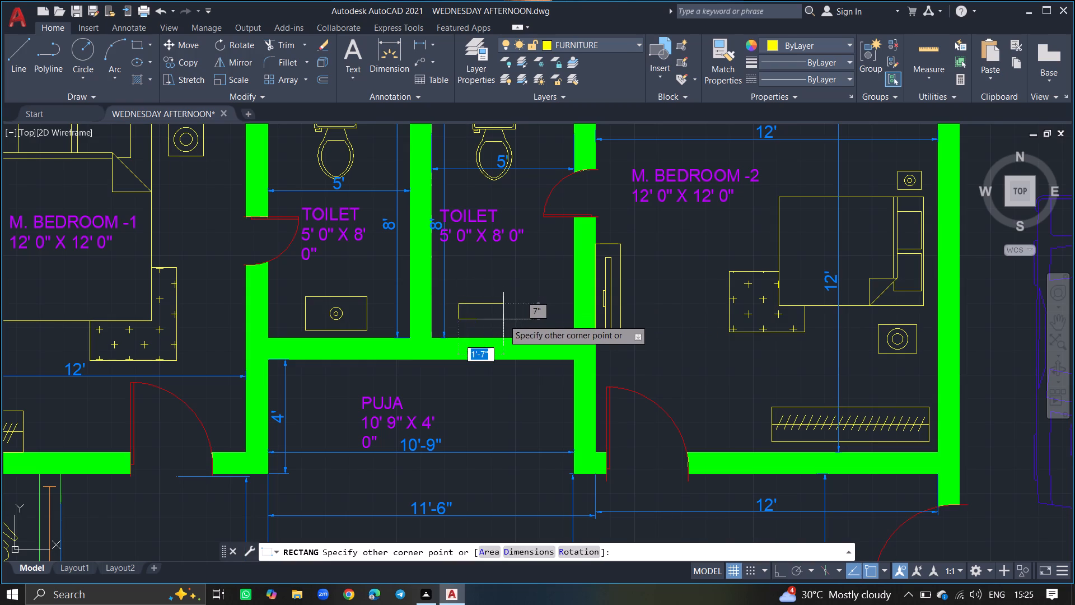
{"action": "left_click_drag", "start_coordinate": [503, 320], "coordinate": [515, 329]}
{"action": "left_click_drag", "start_coordinate": [515, 329], "coordinate": [512, 329]}
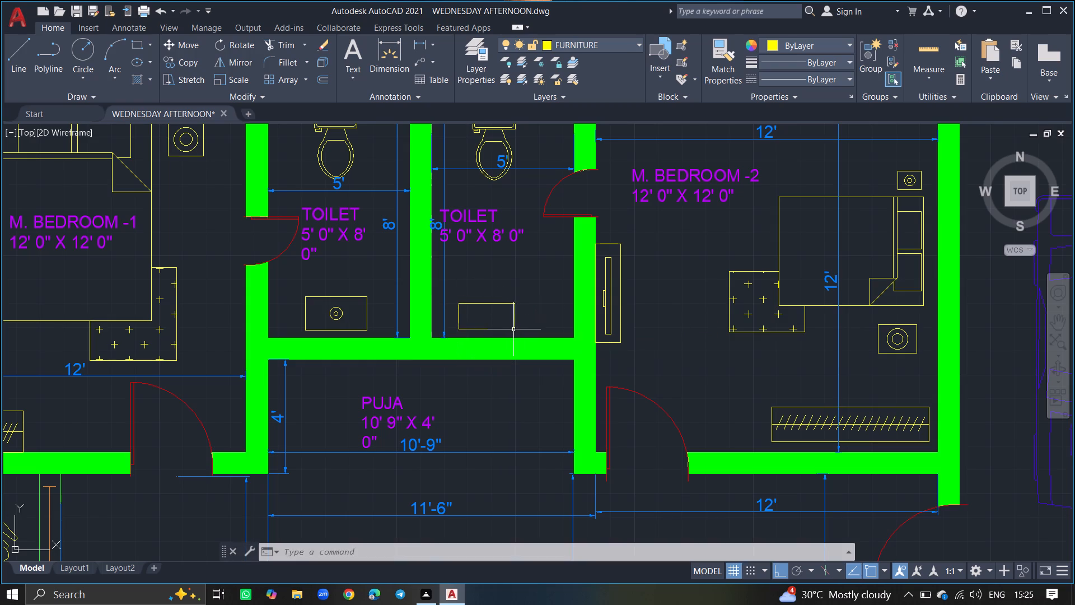
Draw two concentric circles with radii of about 2" and 1" at the centre of the washbasin rectangle beside M. Bedroom-2.
{"action": "left_click_drag", "start_coordinate": [512, 329], "coordinate": [489, 331]}
{"action": "scroll", "coordinate": [489, 331], "scroll_direction": "up", "scroll_amount": 4, "text": "ctrl"}
{"action": "key", "text": "c"}
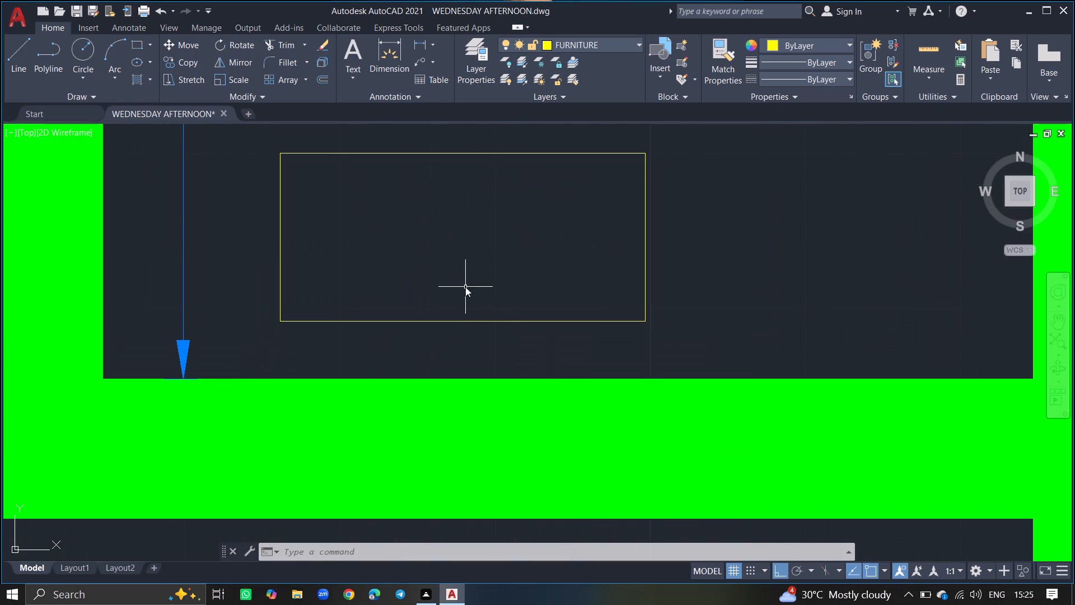
{"action": "key", "text": "Return"}
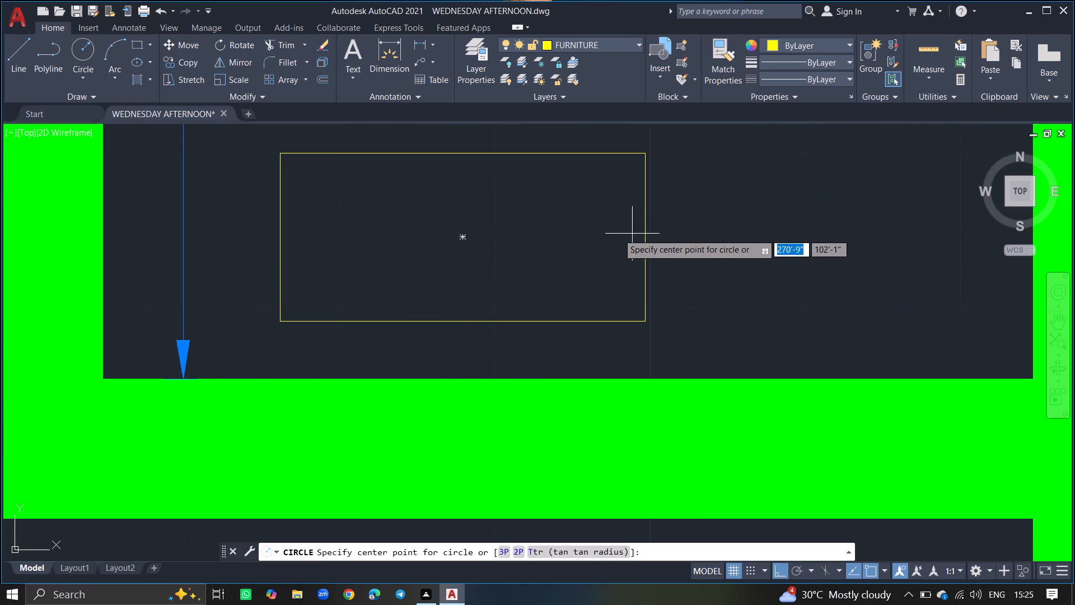
{"action": "left_click_drag", "start_coordinate": [464, 240], "coordinate": [464, 219]}
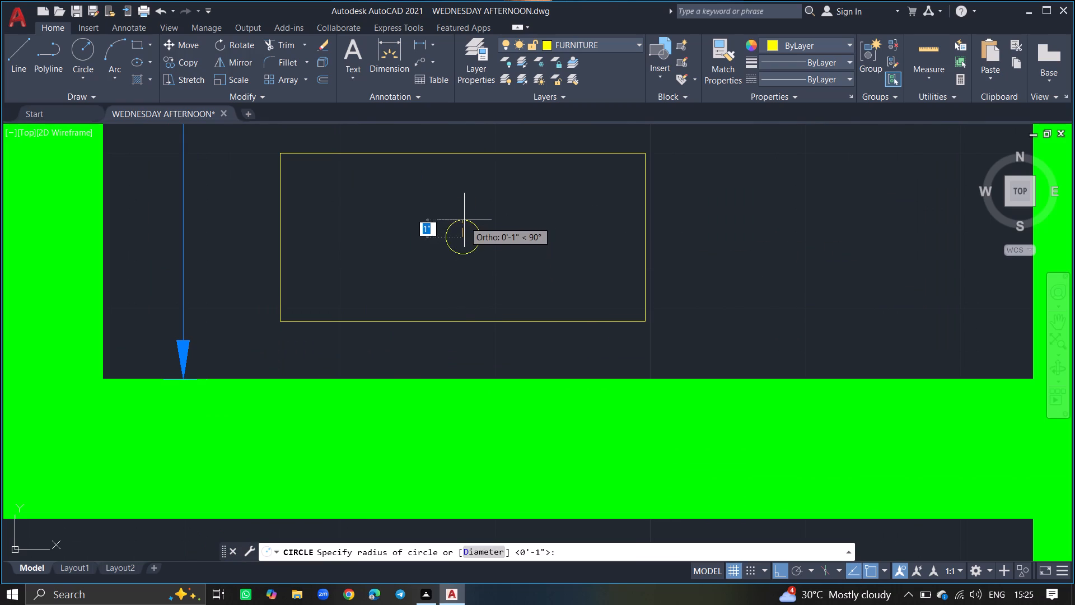
{"action": "left_click_drag", "start_coordinate": [464, 219], "coordinate": [464, 208]}
{"action": "left_click_drag", "start_coordinate": [464, 208], "coordinate": [464, 230]}
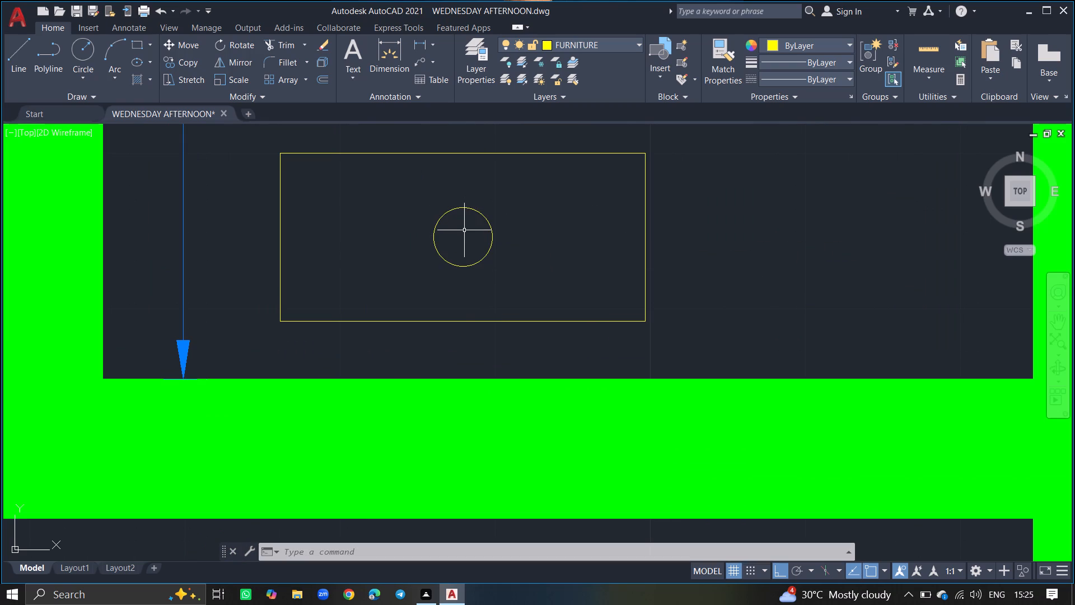
{"action": "key", "text": "c"}
{"action": "key", "text": "Return"}
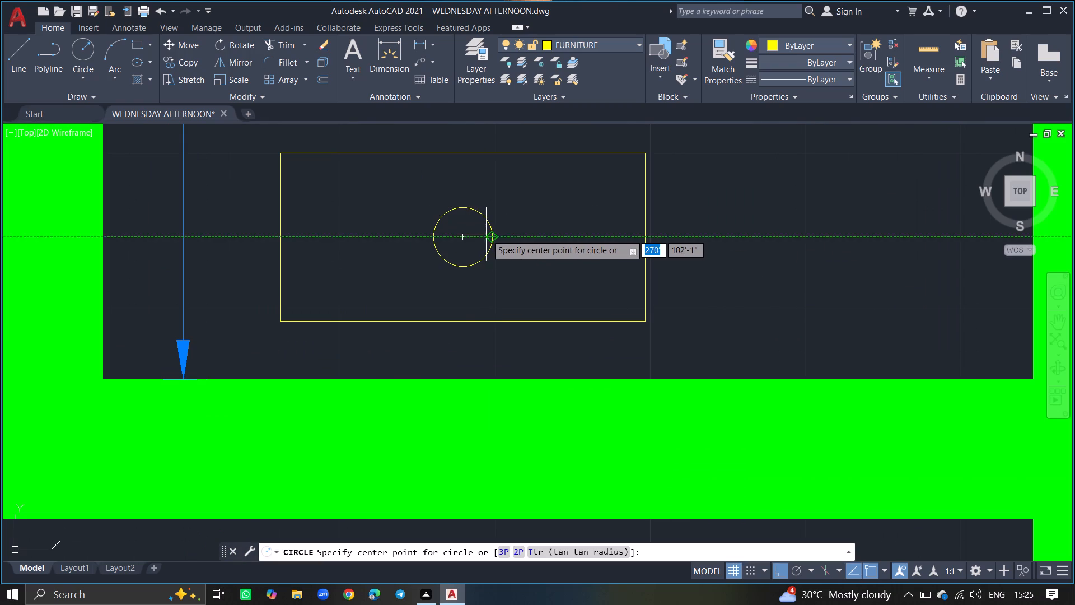
{"action": "left_click", "coordinate": [463, 235]}
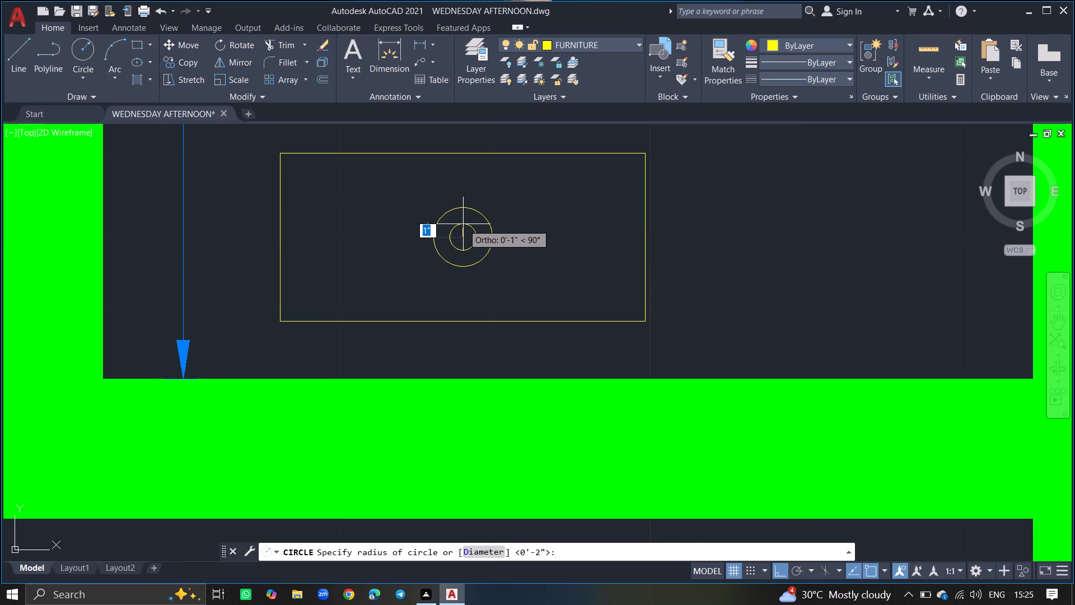
{"action": "left_click_drag", "start_coordinate": [463, 224], "coordinate": [531, 229]}
{"action": "scroll", "coordinate": [531, 229], "scroll_direction": "down", "scroll_amount": 6, "text": "ctrl"}
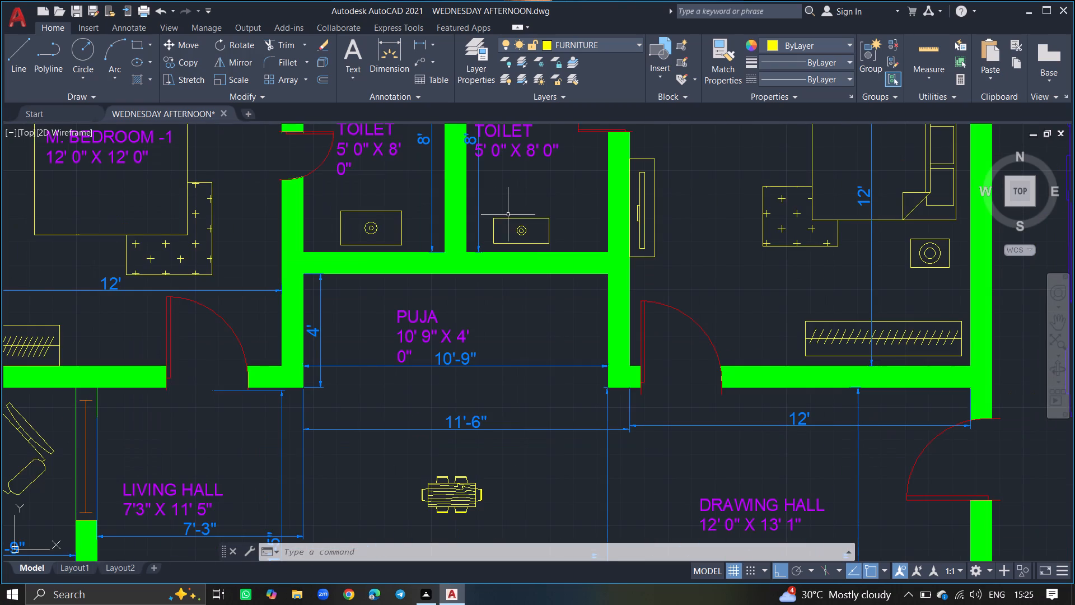
Offset the washbasin rectangle beside M. Bedroom-2 outward by 1" and the one beside M. Bedroom-1 inward by 1".
{"action": "left_click", "coordinate": [508, 219]}
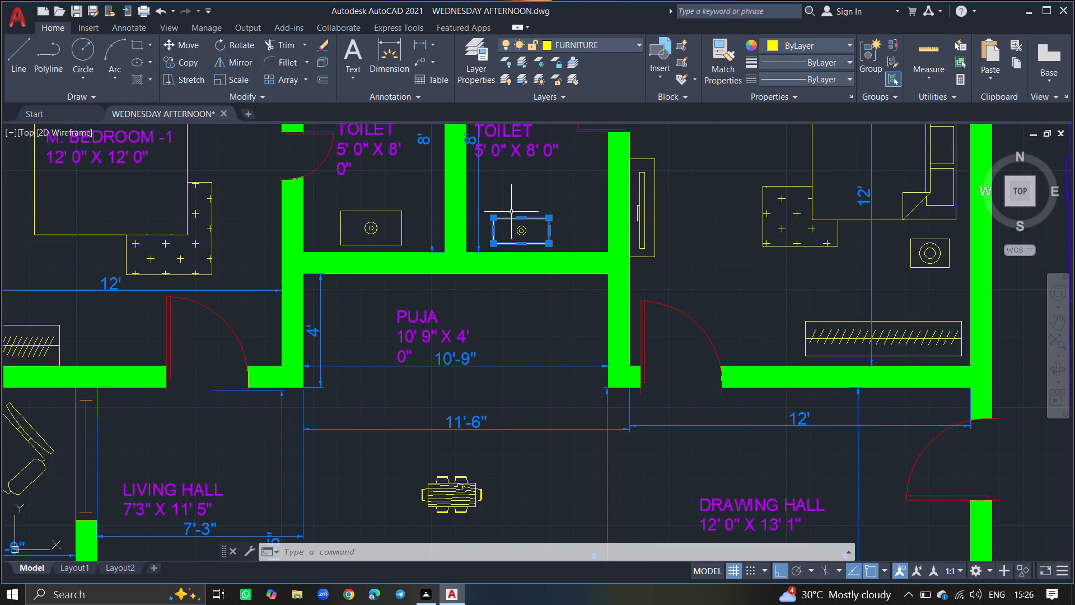
{"action": "type", "text": "OFFSET"}
{"action": "key", "text": "Return"}
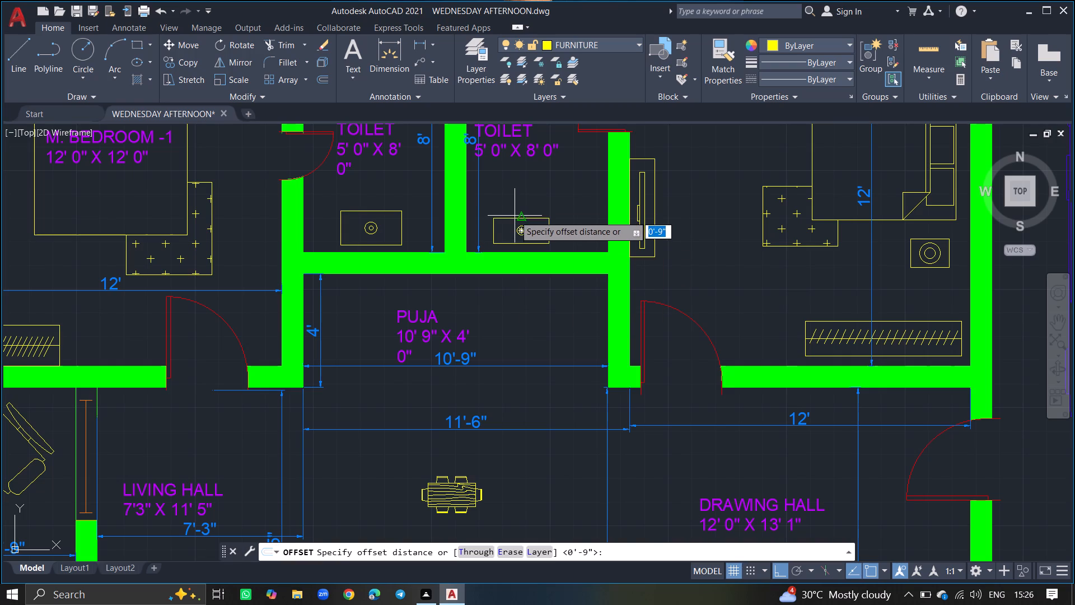
{"action": "key", "text": "1"}
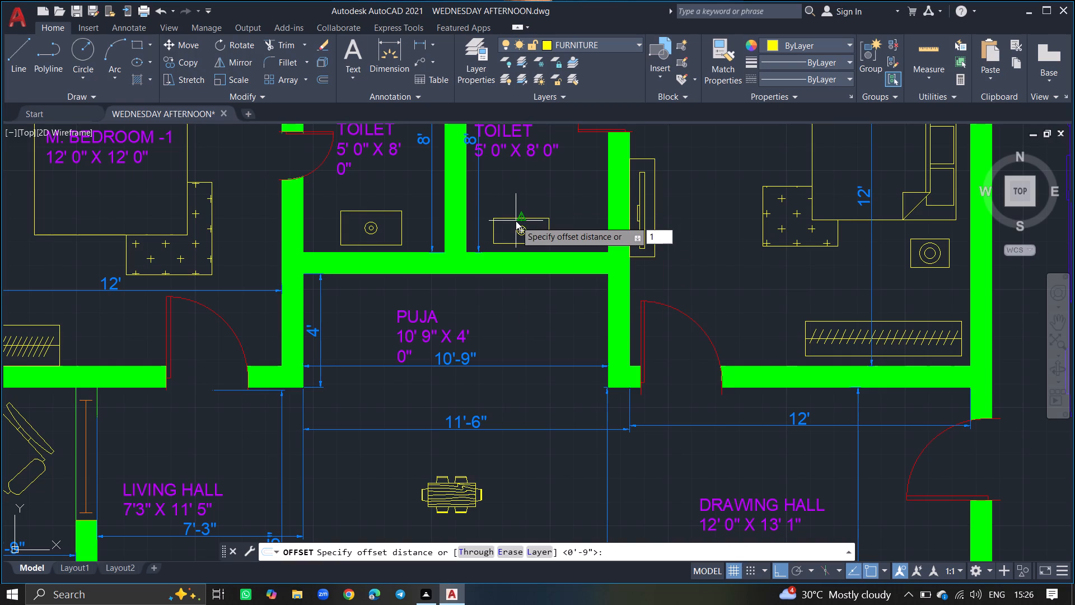
{"action": "key", "text": "shift+quotedbl"}
{"action": "key", "text": "Return"}
{"action": "left_click", "coordinate": [520, 207]}
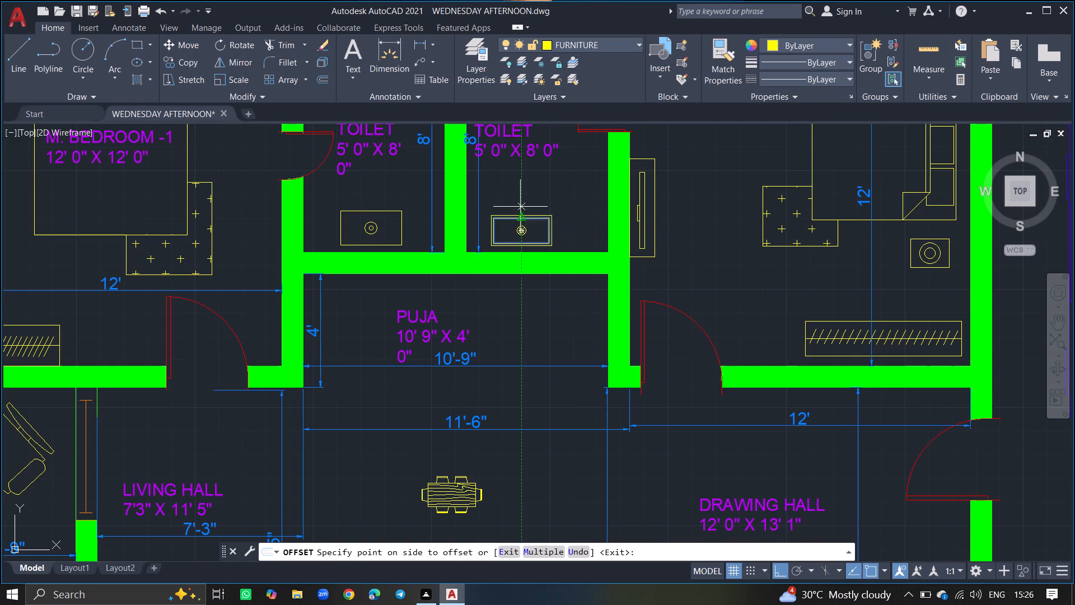
{"action": "left_click_drag", "start_coordinate": [395, 211], "coordinate": [396, 225]}
{"action": "left_click", "coordinate": [396, 225]}
{"action": "scroll", "coordinate": [417, 210], "scroll_direction": "down", "scroll_amount": 2, "text": "ctrl"}
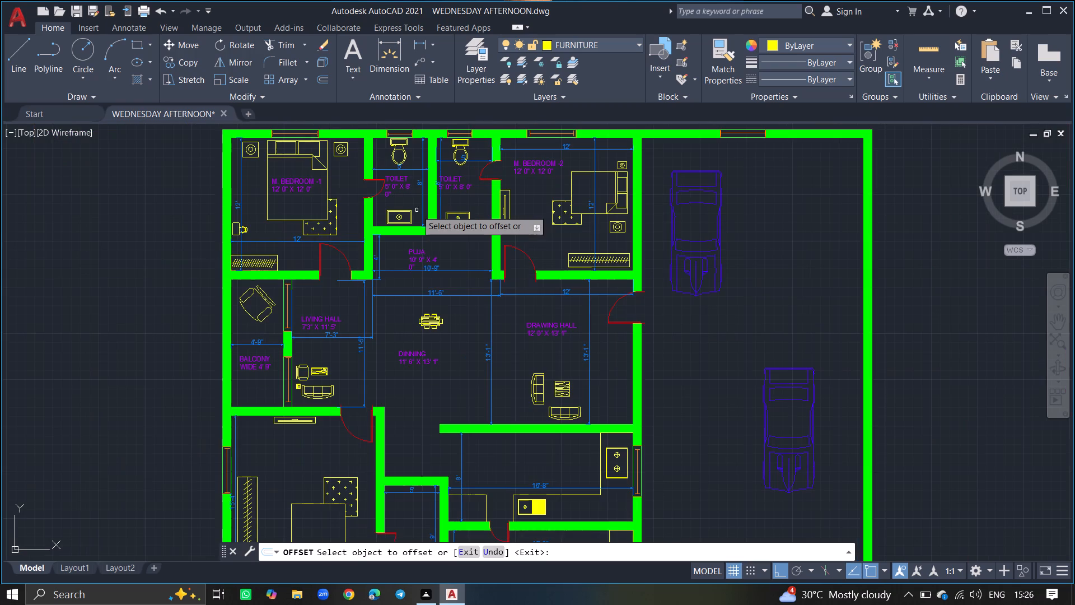
{"action": "key", "text": "Return"}
Make TEXT the current layer.
{"action": "scroll", "coordinate": [406, 281], "scroll_direction": "down", "scroll_amount": 3, "text": "ctrl"}
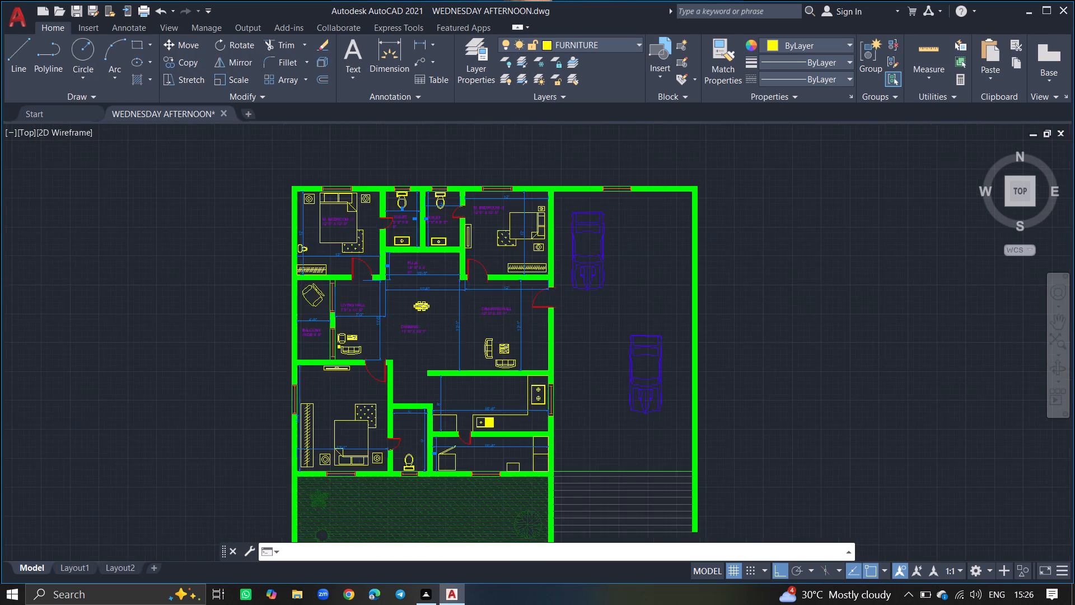
{"action": "scroll", "coordinate": [404, 377], "scroll_direction": "up", "scroll_amount": 5, "text": "ctrl"}
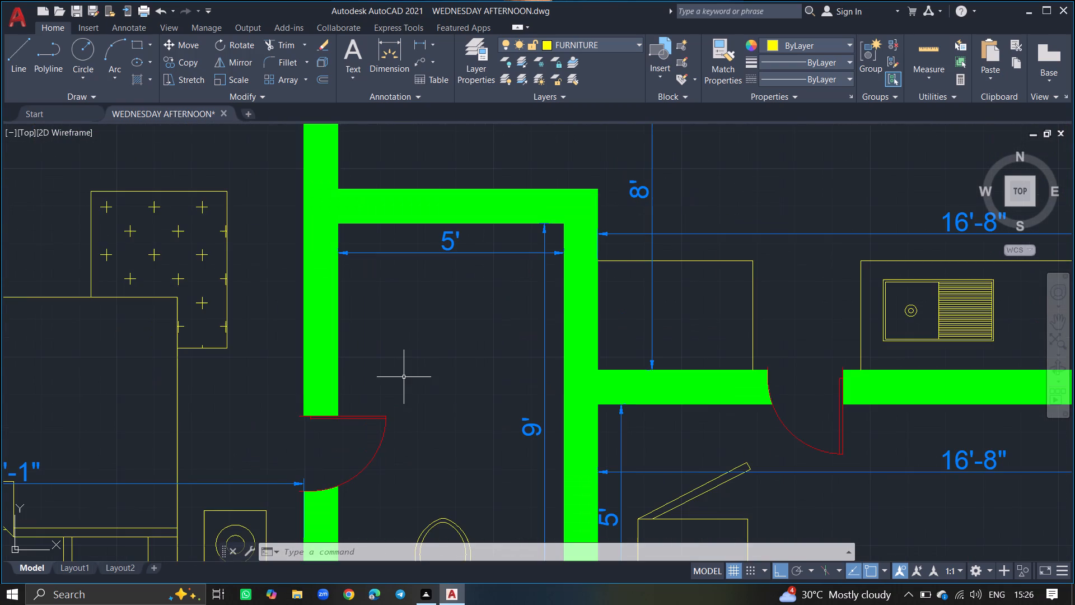
{"action": "scroll", "coordinate": [405, 361], "scroll_direction": "down", "scroll_amount": 4, "text": "ctrl"}
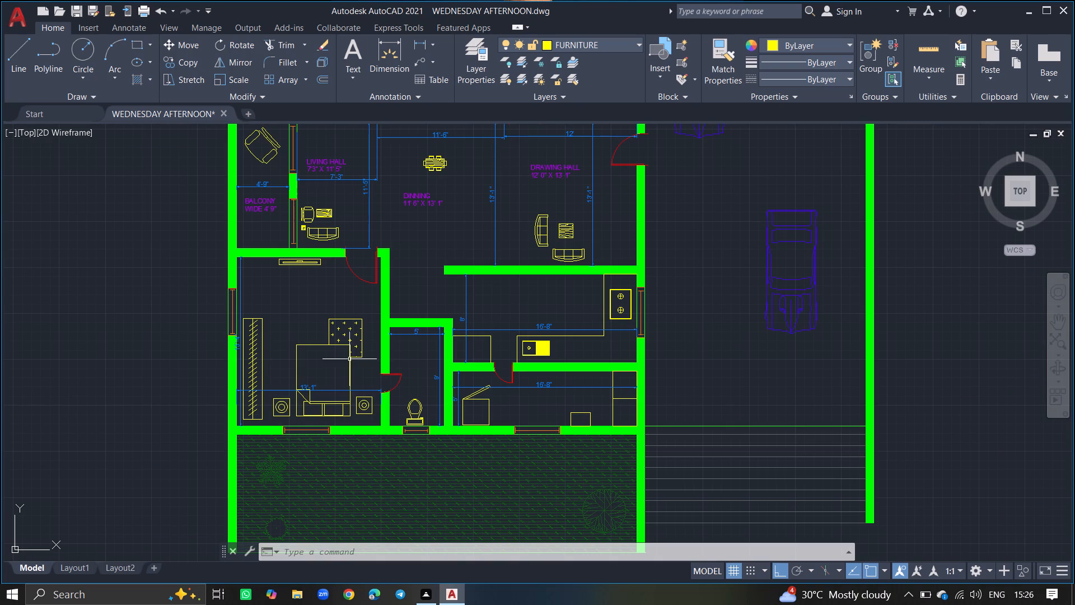
{"action": "left_click", "coordinate": [484, 58]}
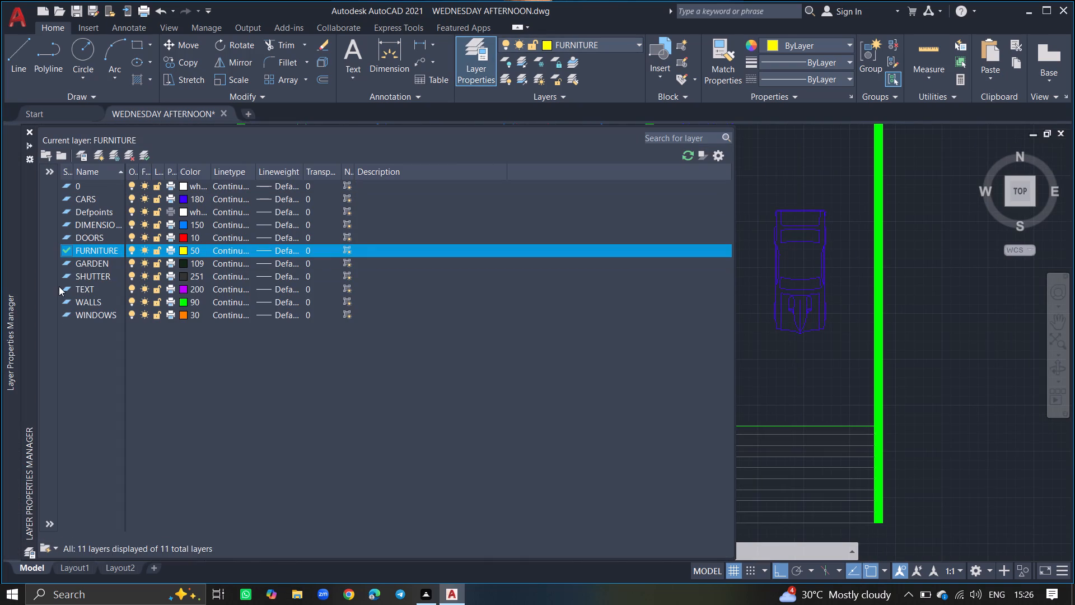
{"action": "double_click", "coordinate": [81, 290]}
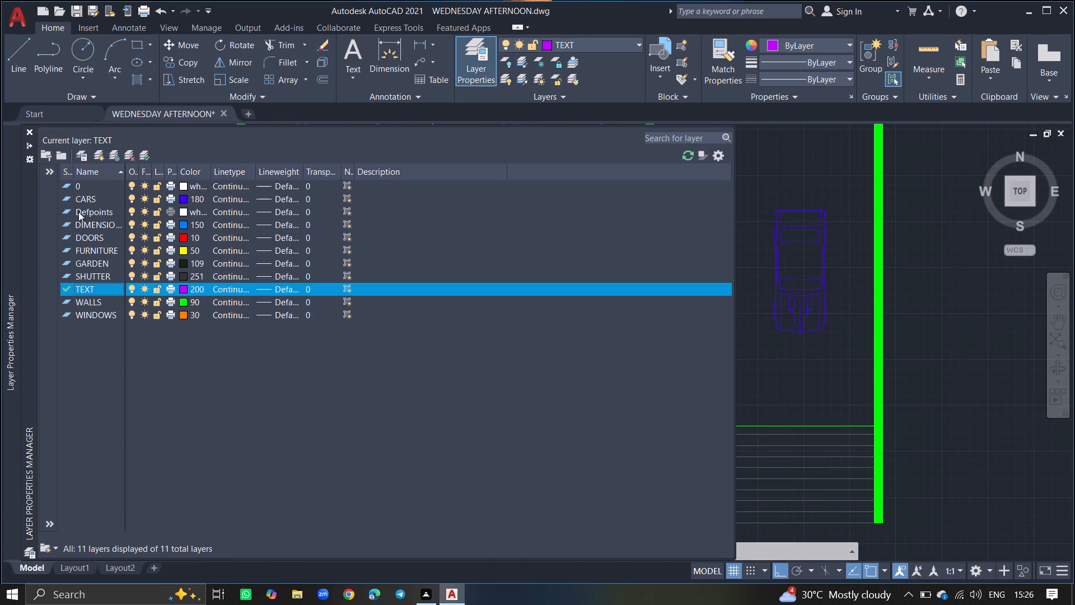
{"action": "left_click", "coordinate": [29, 129]}
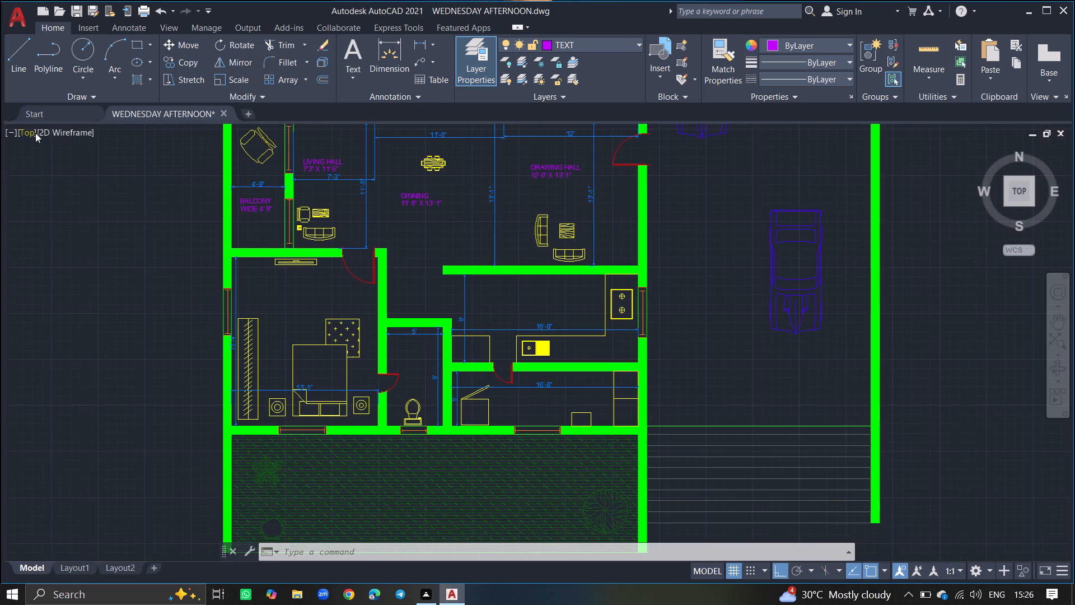
Add a two-line multiline text label "M. BEDROOM -3" / "13' 1" X 15' 4"" in the south-west bedroom, north of the bed.
{"action": "type", "text": "MTEXT"}
{"action": "key", "text": "Return"}
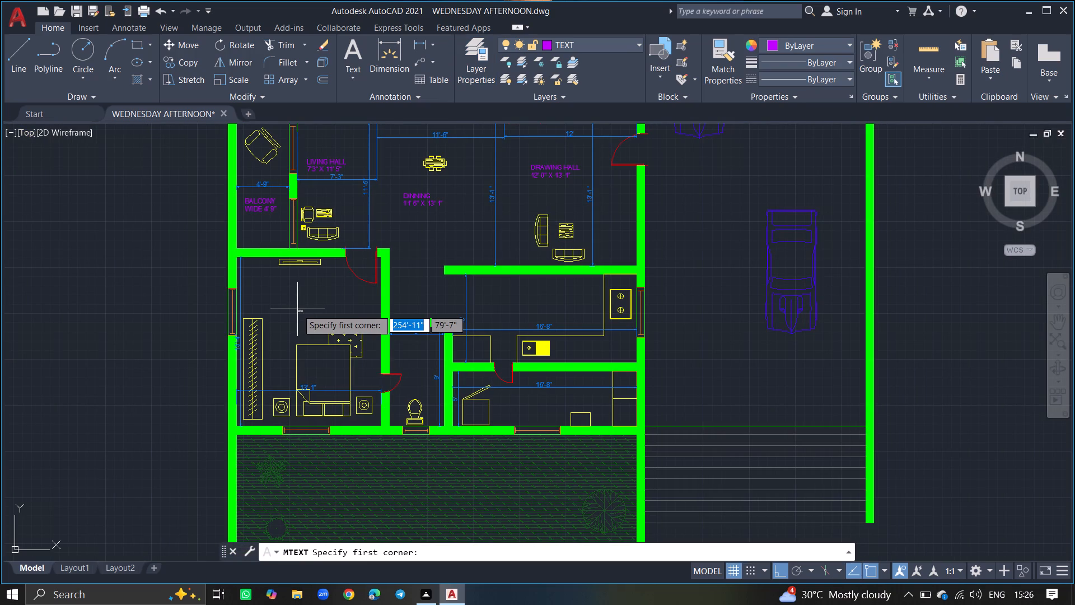
{"action": "scroll", "coordinate": [297, 309], "scroll_direction": "up", "scroll_amount": 3, "text": "ctrl"}
{"action": "left_click", "coordinate": [210, 213]}
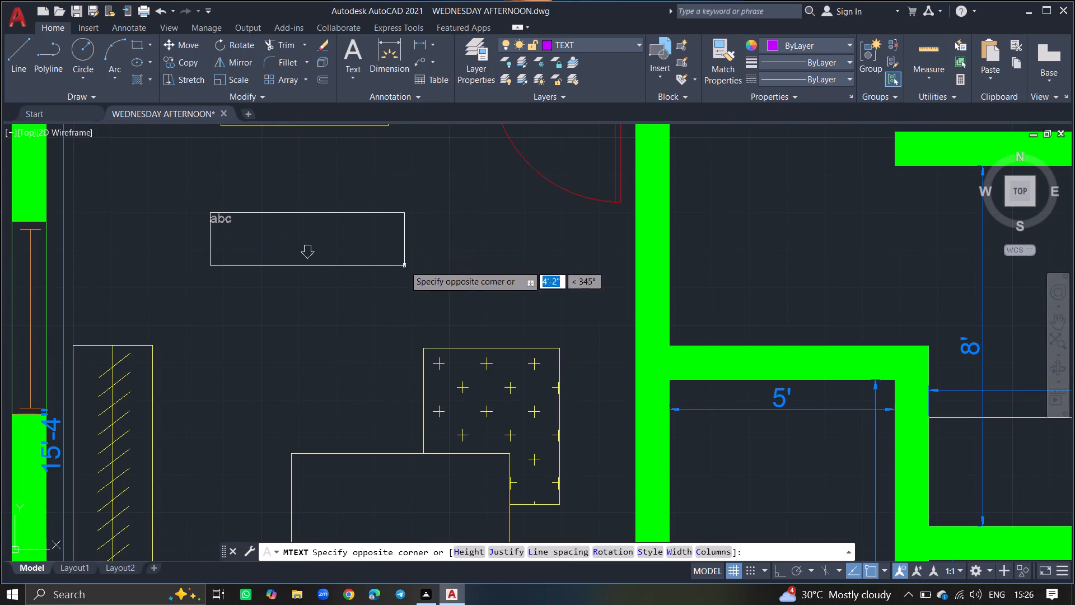
{"action": "left_click", "coordinate": [440, 271]}
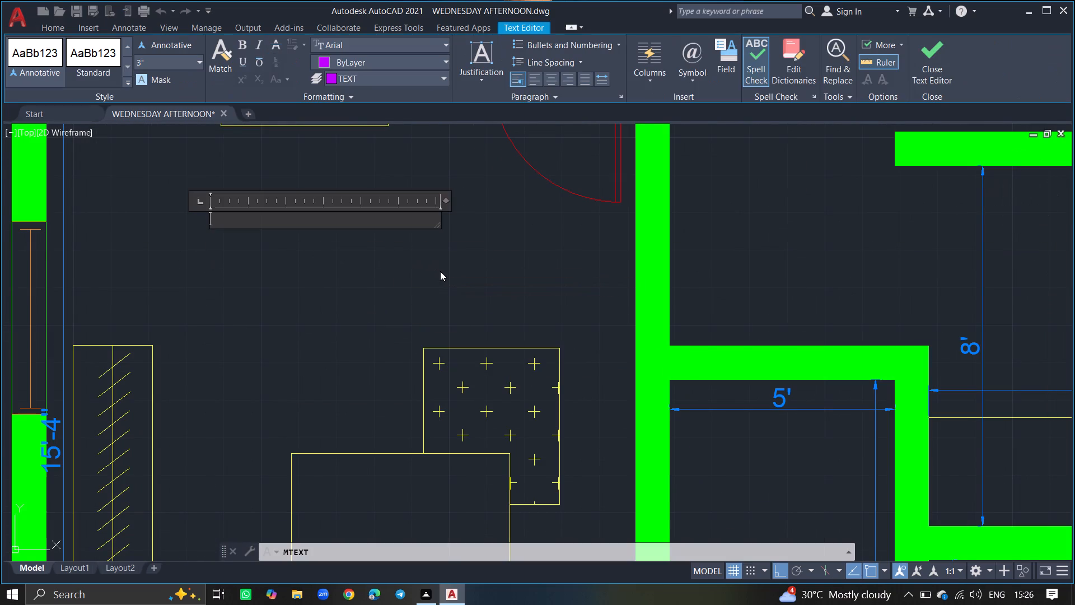
{"action": "key", "text": "m"}
{"action": "type", "text": ". BEDR"}
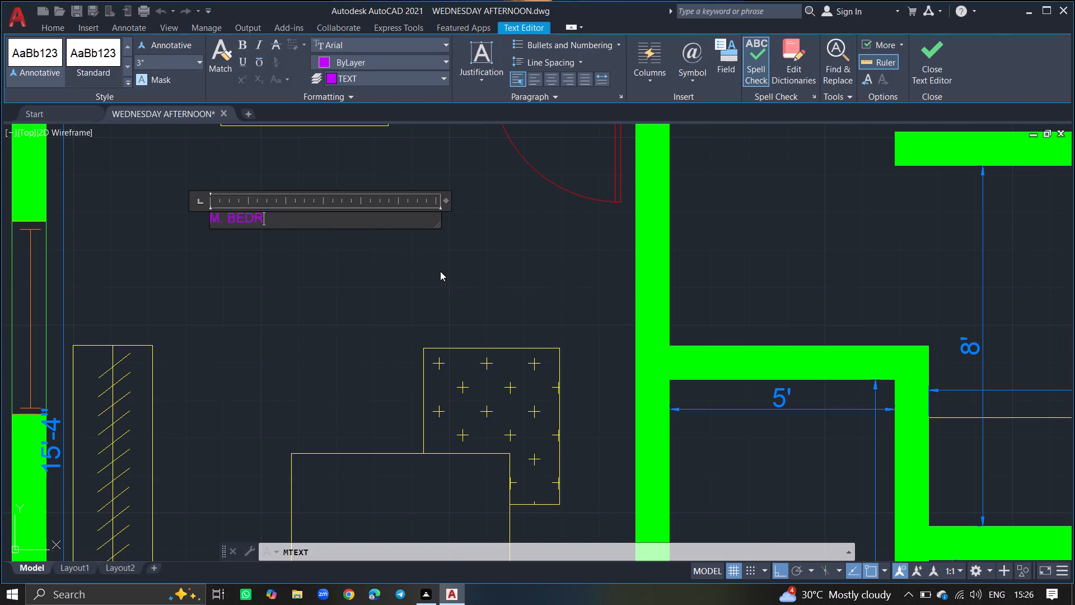
{"action": "type", "text": "OOM -3"}
{"action": "key", "text": "Return"}
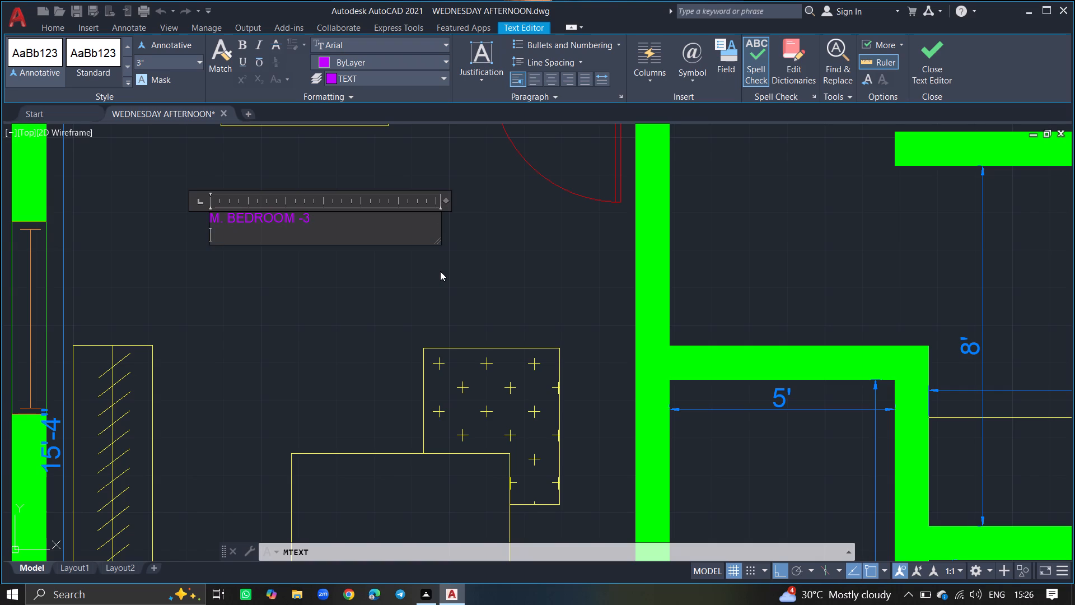
{"action": "type", "text": "13'"}
{"action": "key", "text": "space"}
{"action": "type", "text": "1\" X"}
{"action": "key", "text": "space"}
{"action": "type", "text": "15'"}
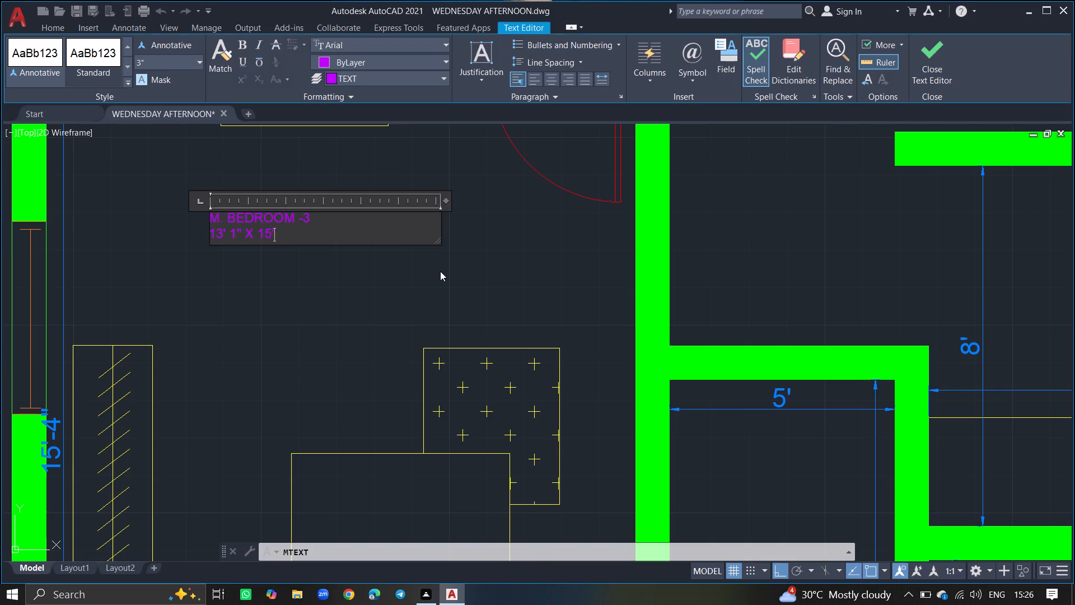
{"action": "key", "text": "space"}
{"action": "key", "text": "4"}
{"action": "key", "text": "shift+quotedbl"}
{"action": "left_click", "coordinate": [429, 308]}
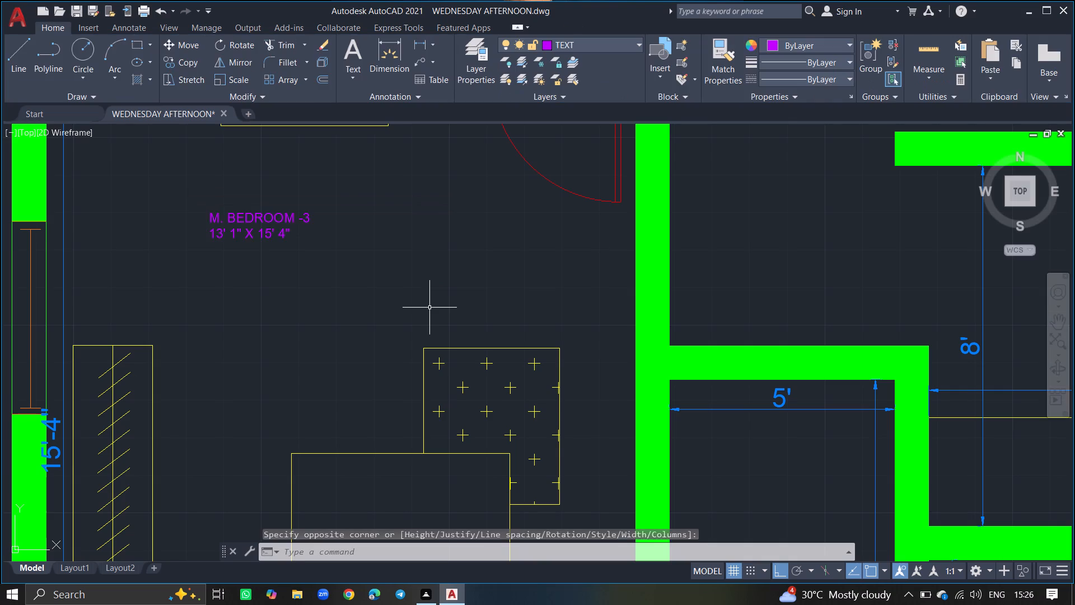
Add a two-line multiline text label "TOILET" / "5' 0" X 9' 0"" in the toilet east of M. Bedroom-3.
{"action": "scroll", "coordinate": [429, 308], "scroll_direction": "down", "scroll_amount": 4, "text": "ctrl"}
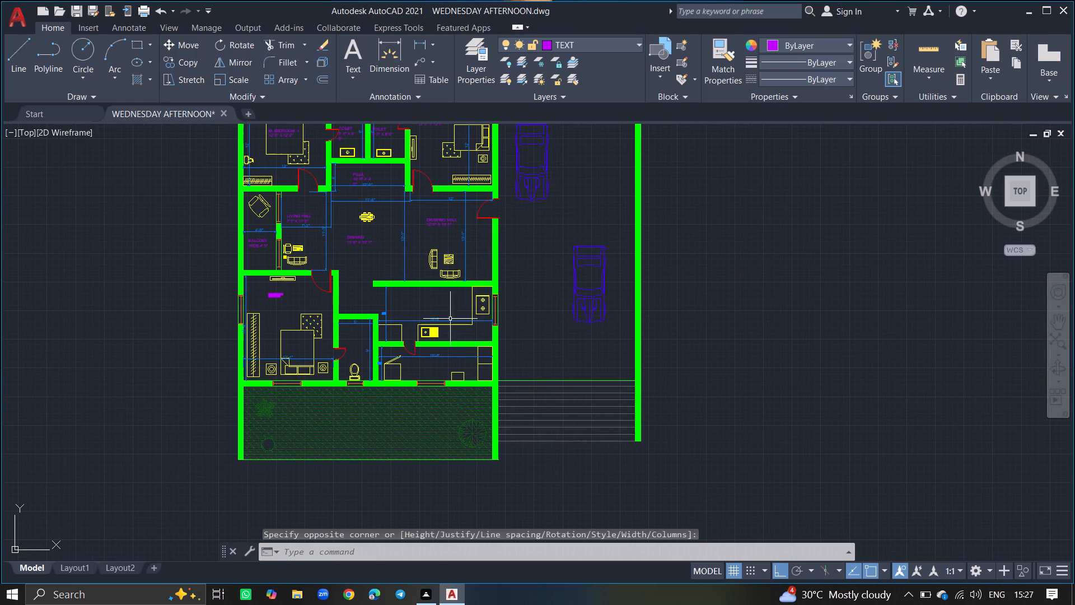
{"action": "scroll", "coordinate": [359, 353], "scroll_direction": "up", "scroll_amount": 5, "text": "ctrl"}
{"action": "type", "text": "MTEXT"}
{"action": "key", "text": "Return"}
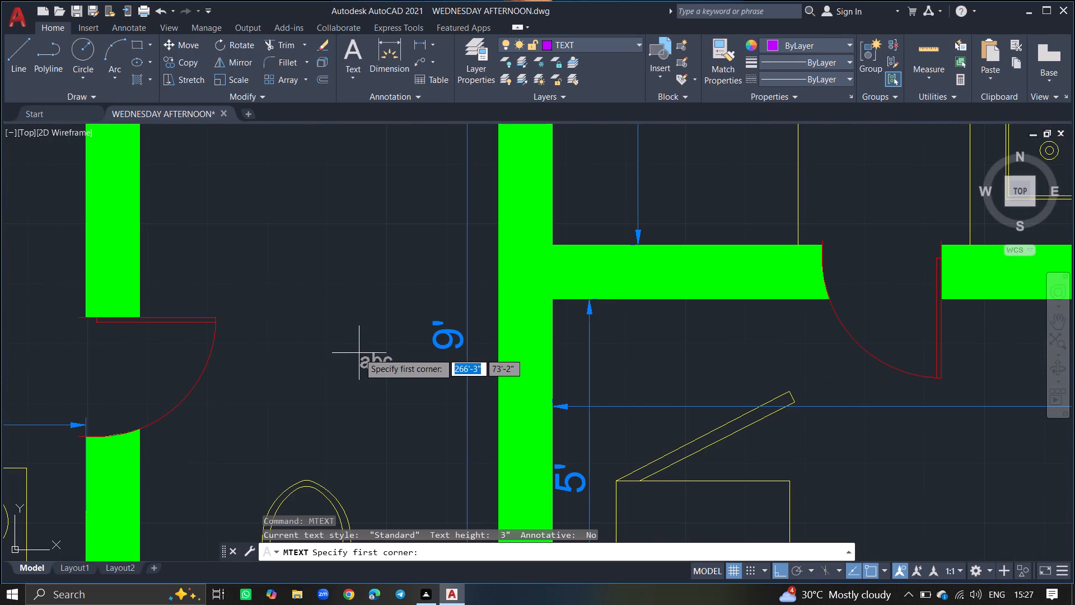
{"action": "scroll", "coordinate": [338, 322], "scroll_direction": "down", "scroll_amount": 3, "text": "ctrl"}
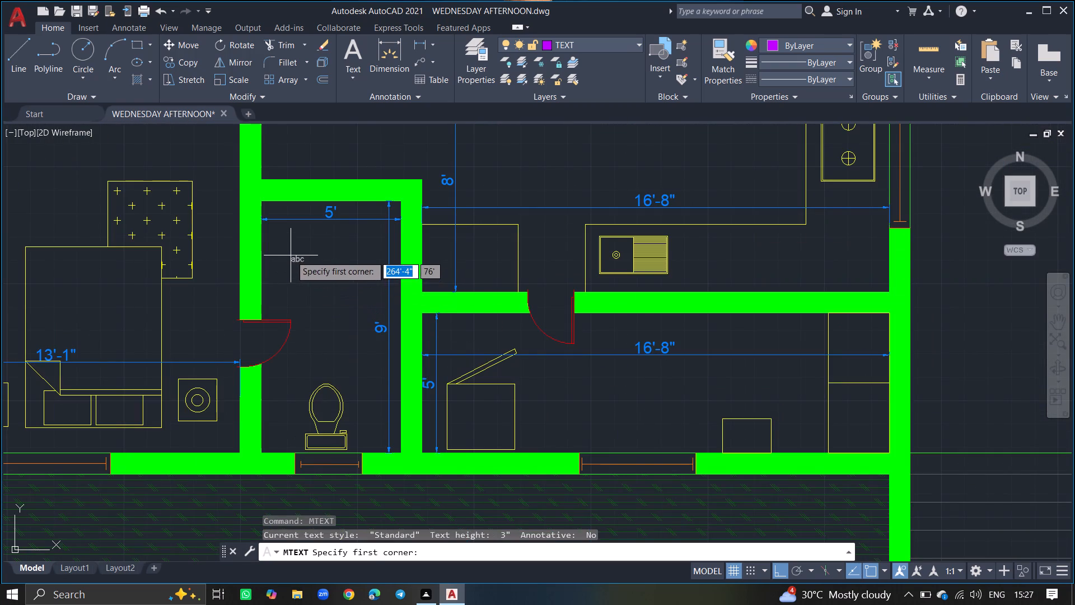
{"action": "left_click_drag", "start_coordinate": [291, 255], "coordinate": [369, 281]}
{"action": "left_click", "coordinate": [369, 281]}
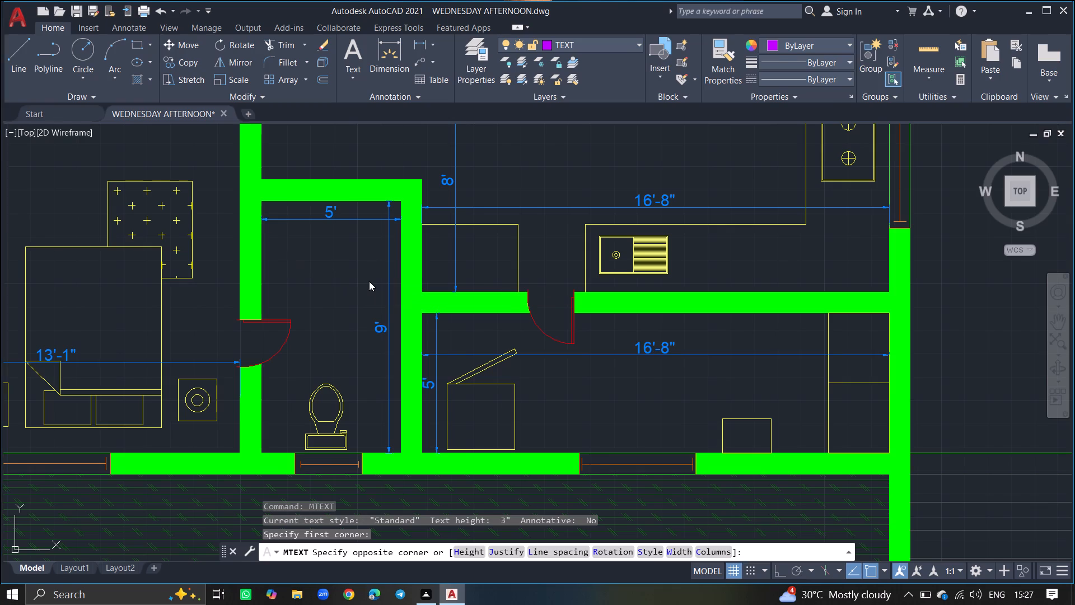
{"action": "type", "text": "TOILET"}
{"action": "key", "text": "space"}
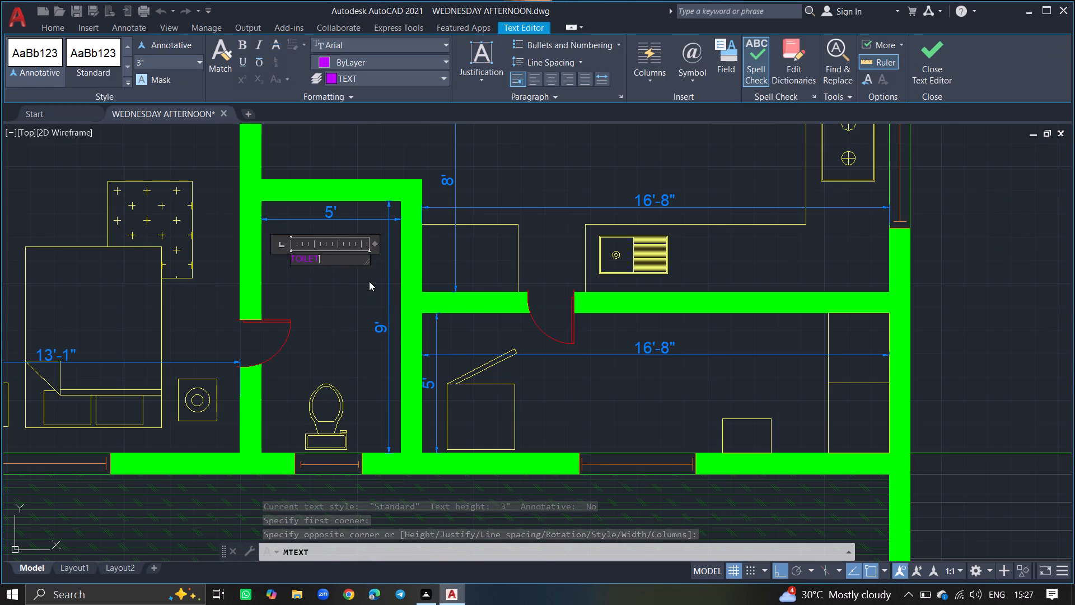
{"action": "key", "text": "Return"}
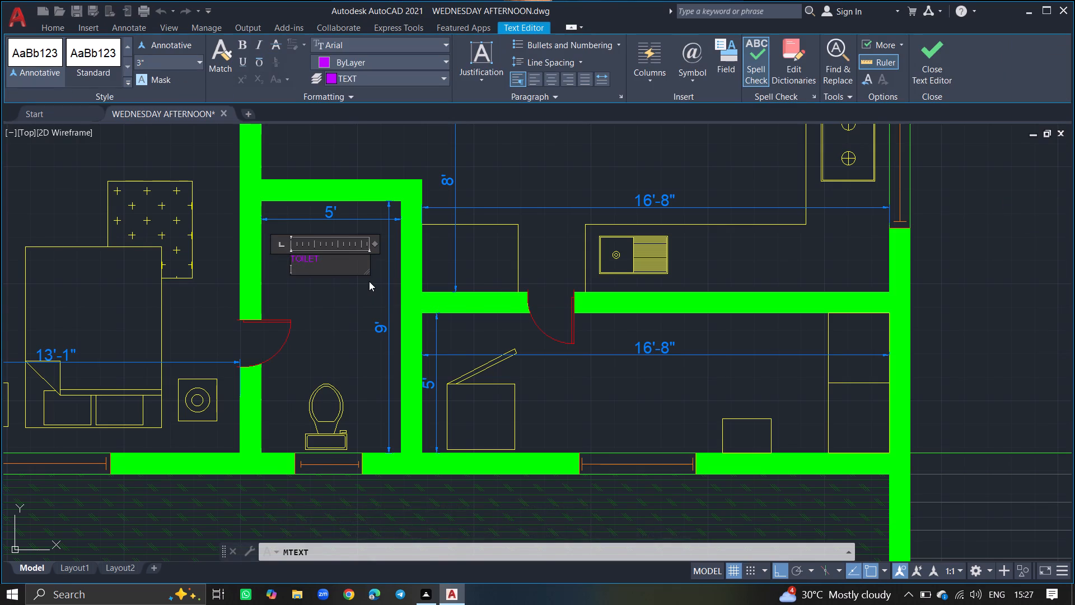
{"action": "type", "text": "5'"}
{"action": "key", "text": "space"}
{"action": "key", "text": "x"}
{"action": "key", "text": "space"}
{"action": "key", "text": "BackSpace"}
{"action": "key", "text": "BackSpace"}
{"action": "type", "text": "0\""}
{"action": "key", "text": "space"}
{"action": "type", "text": "X"}
{"action": "key", "text": "space"}
{"action": "type", "text": "9'"}
{"action": "key", "text": "space"}
{"action": "type", "text": "0\""}
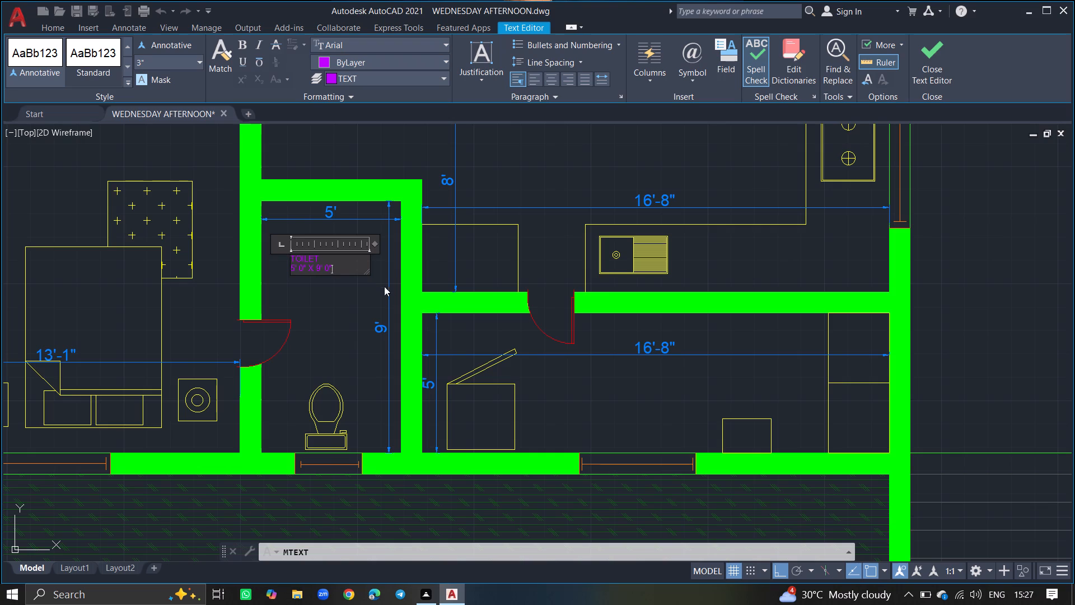
{"action": "left_click", "coordinate": [466, 330]}
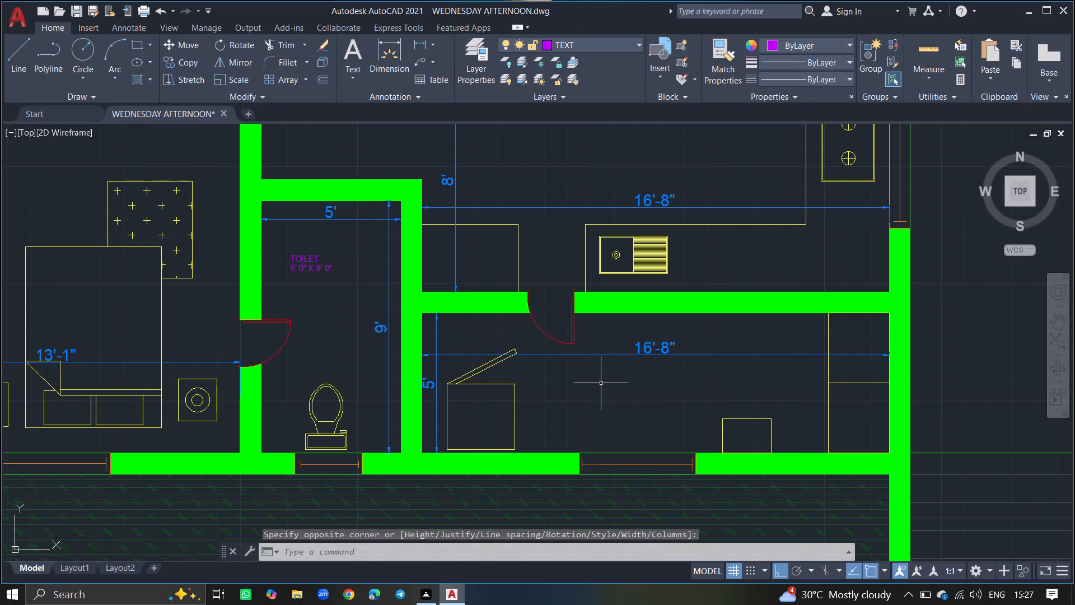
Add a two-line multiline text label "UTILITY" / "16' 8" X 5' 0"" in the room south of the kitchen.
{"action": "type", "text": "MTEXT"}
{"action": "key", "text": "Return"}
{"action": "left_click", "coordinate": [598, 383]}
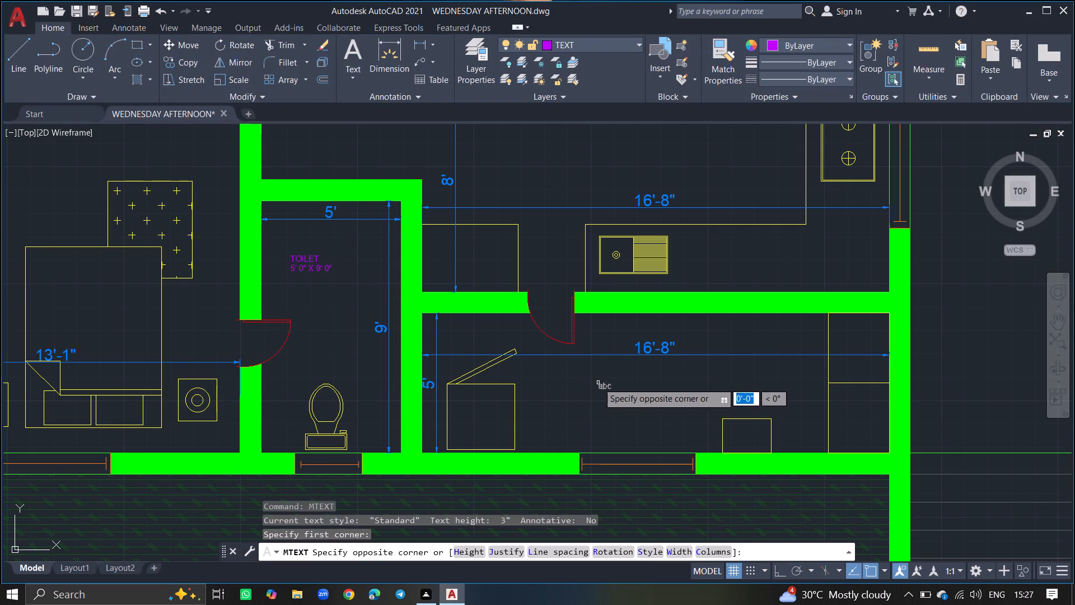
{"action": "left_click", "coordinate": [717, 403]}
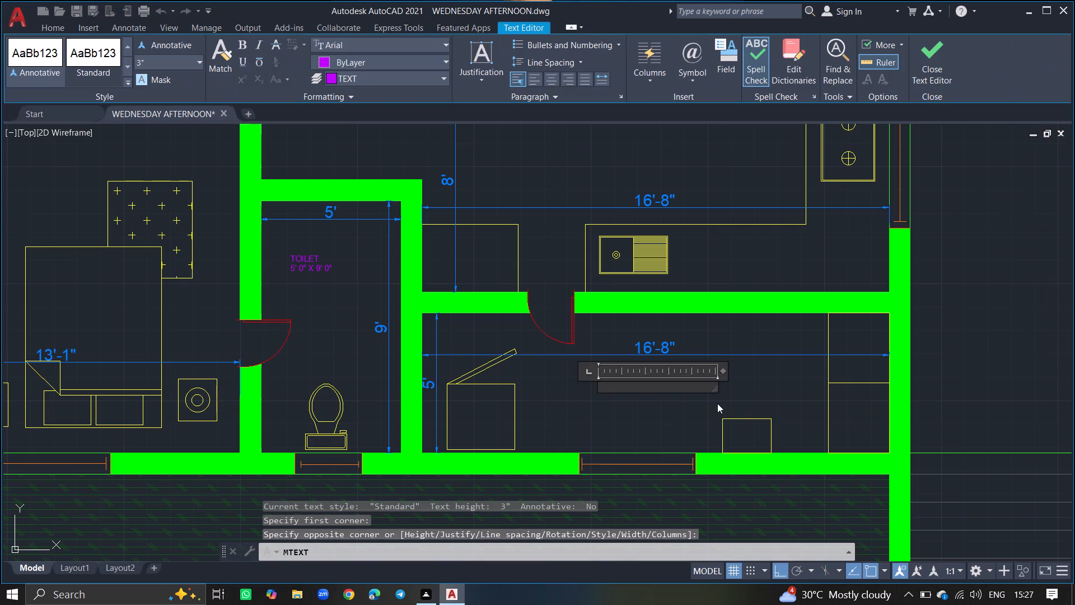
{"action": "type", "text": "UTILITY"}
{"action": "key", "text": "space"}
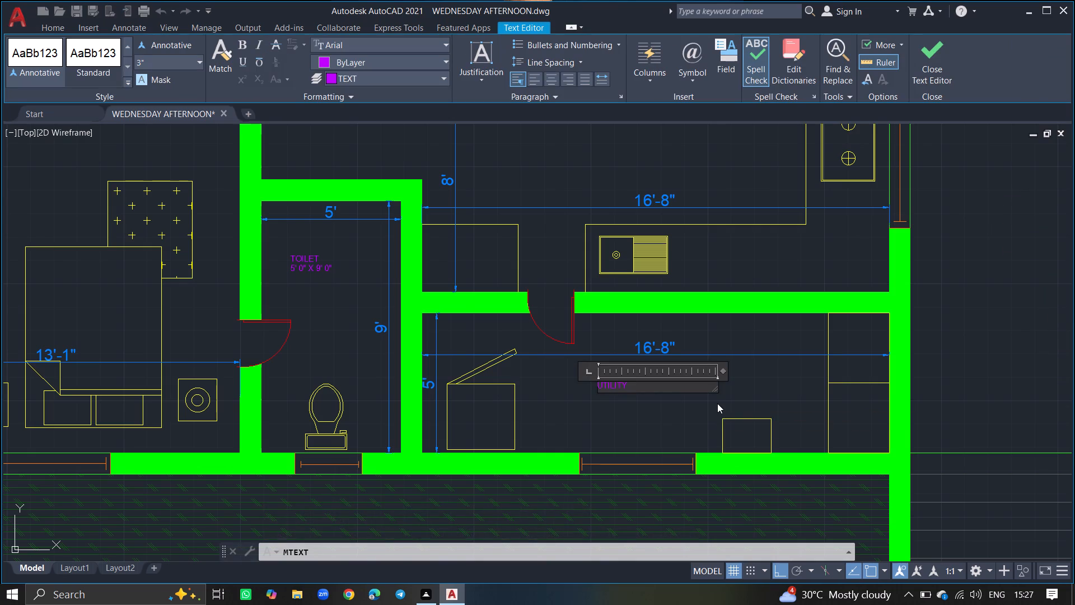
{"action": "key", "text": "Return"}
{"action": "type", "text": "16'"}
{"action": "key", "text": "space"}
{"action": "key", "text": "8"}
{"action": "type", "text": "\""}
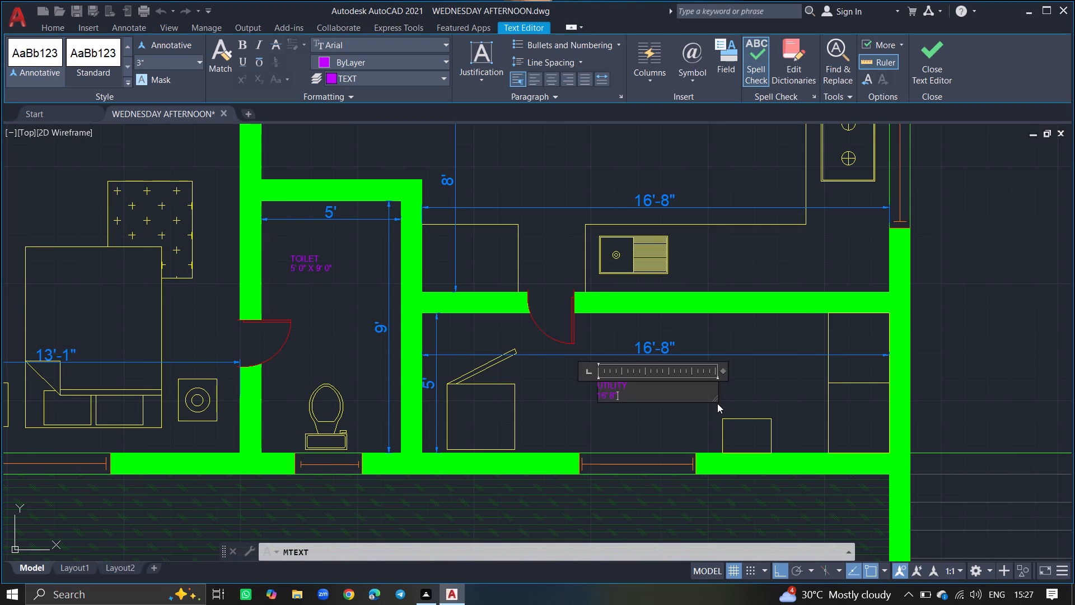
{"action": "key", "text": "space"}
{"action": "type", "text": "X"}
{"action": "key", "text": "space"}
{"action": "type", "text": "5'"}
{"action": "key", "text": "space"}
{"action": "type", "text": "0\""}
{"action": "left_click", "coordinate": [679, 427]}
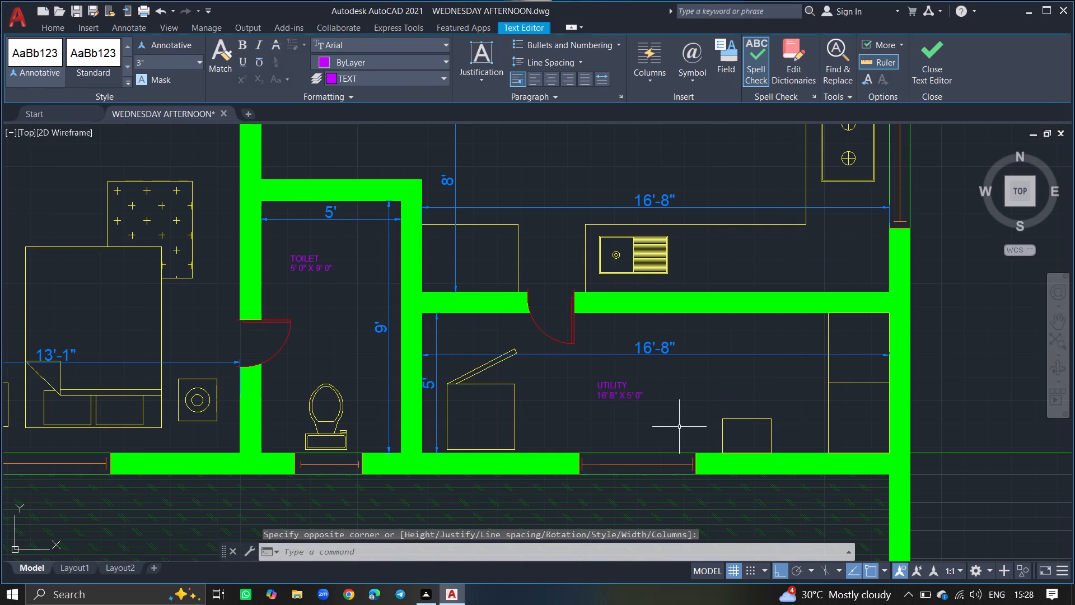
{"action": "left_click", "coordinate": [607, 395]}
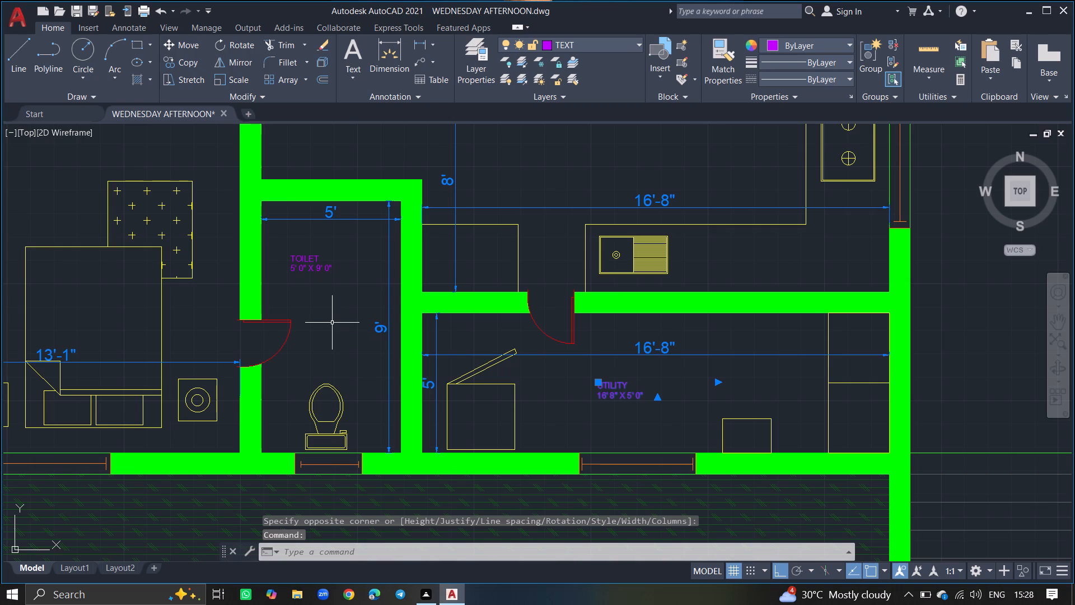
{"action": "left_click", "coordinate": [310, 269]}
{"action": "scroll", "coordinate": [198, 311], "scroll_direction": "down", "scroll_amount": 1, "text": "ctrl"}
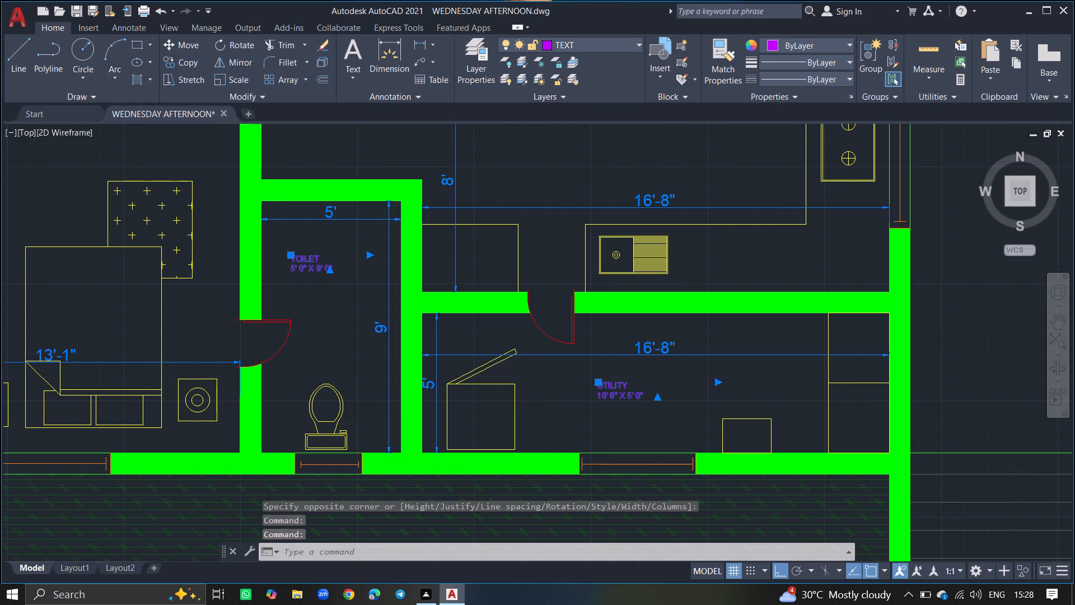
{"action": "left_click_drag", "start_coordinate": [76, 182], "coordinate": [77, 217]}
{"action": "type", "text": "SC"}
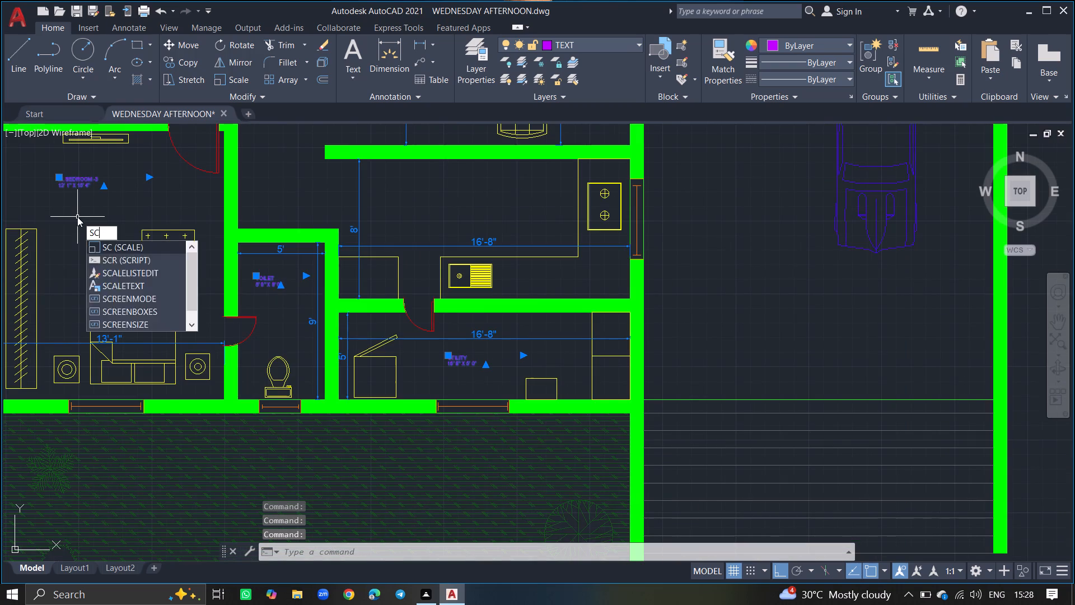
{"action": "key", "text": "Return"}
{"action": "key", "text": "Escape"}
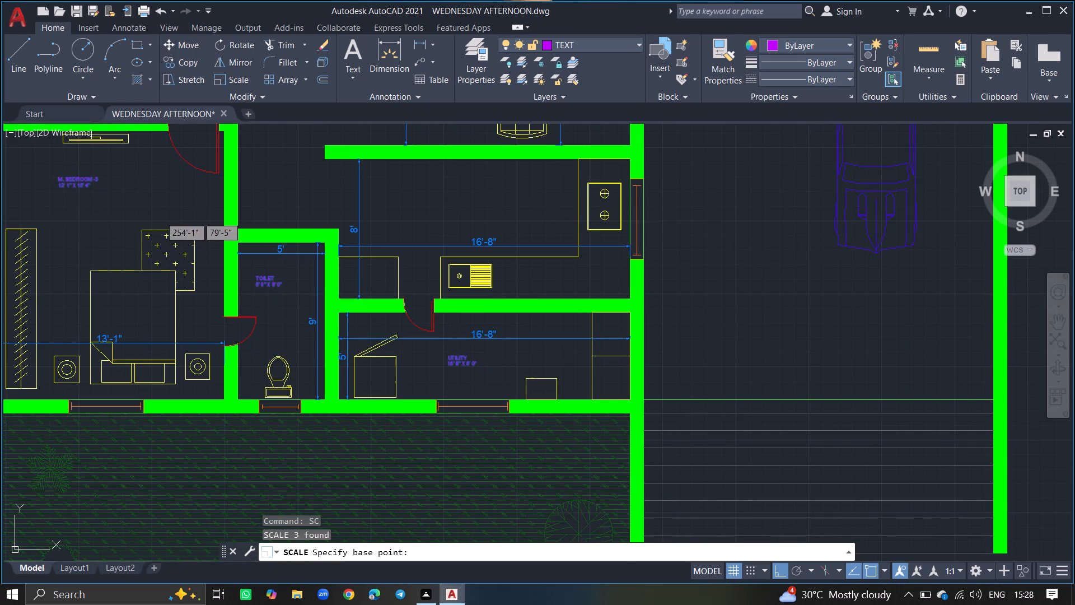
Set the text height of the M. Bedroom-3, Toilet and Utility labels to 5".
{"action": "left_click", "coordinate": [76, 185]}
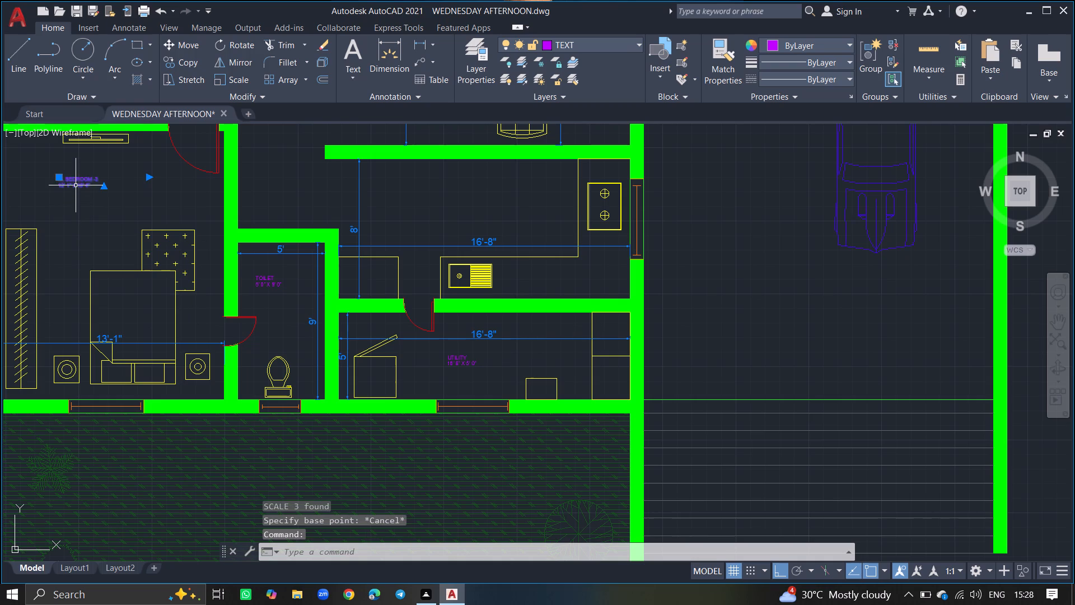
{"action": "left_click_drag", "start_coordinate": [268, 278], "coordinate": [427, 313]}
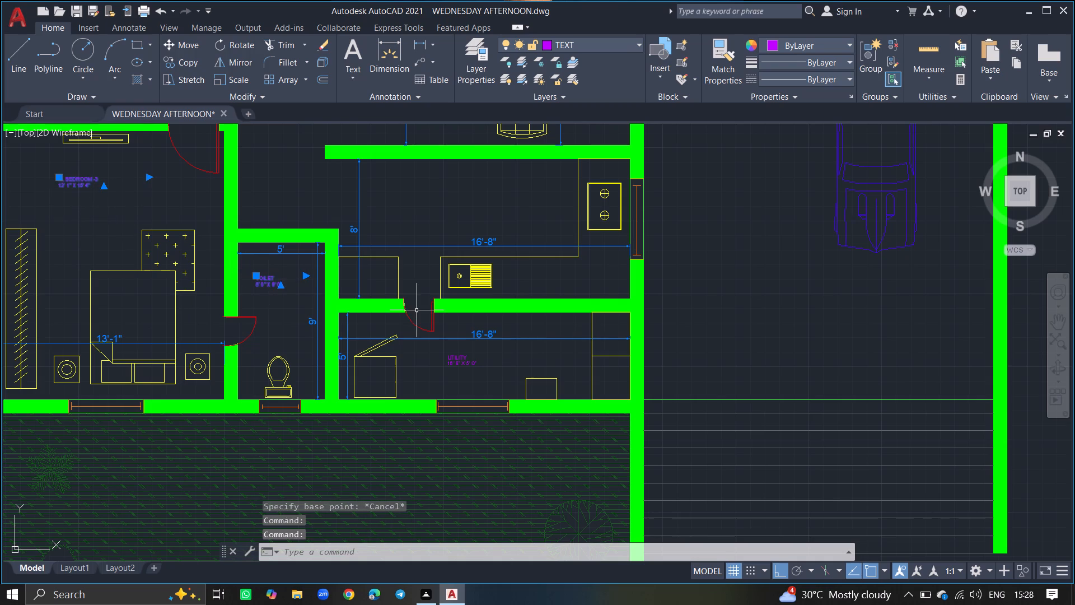
{"action": "left_click", "coordinate": [458, 362]}
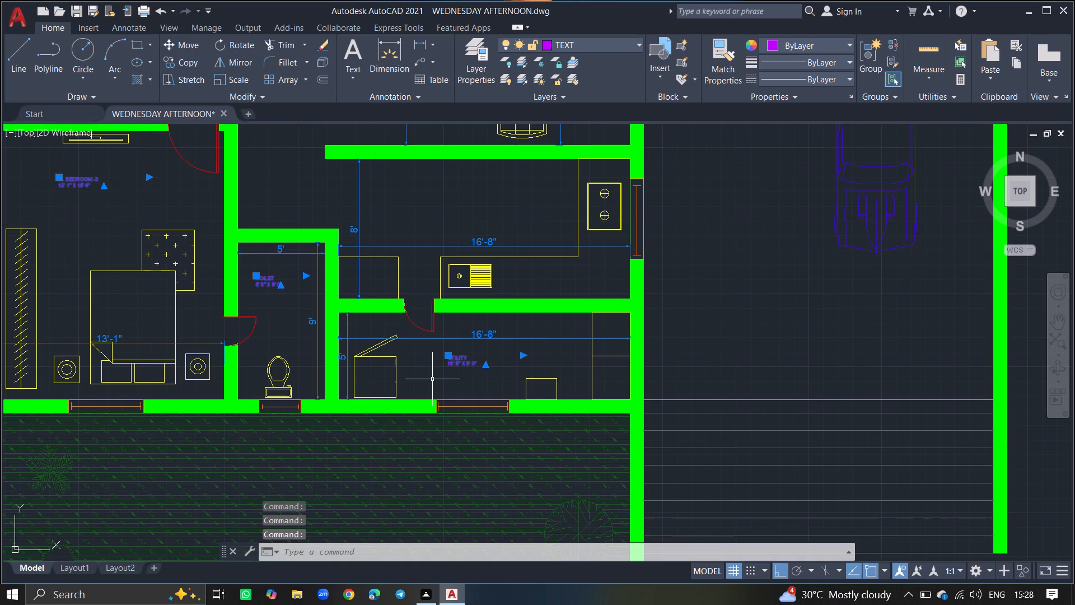
{"action": "type", "text": "PR"}
{"action": "key", "text": "Return"}
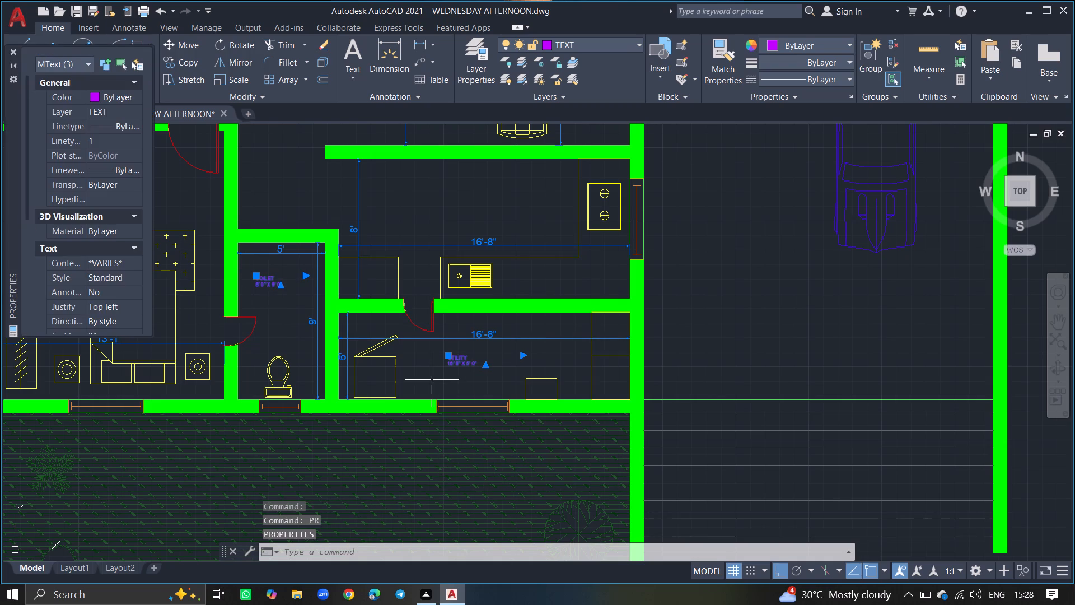
{"action": "left_click", "coordinate": [26, 223]}
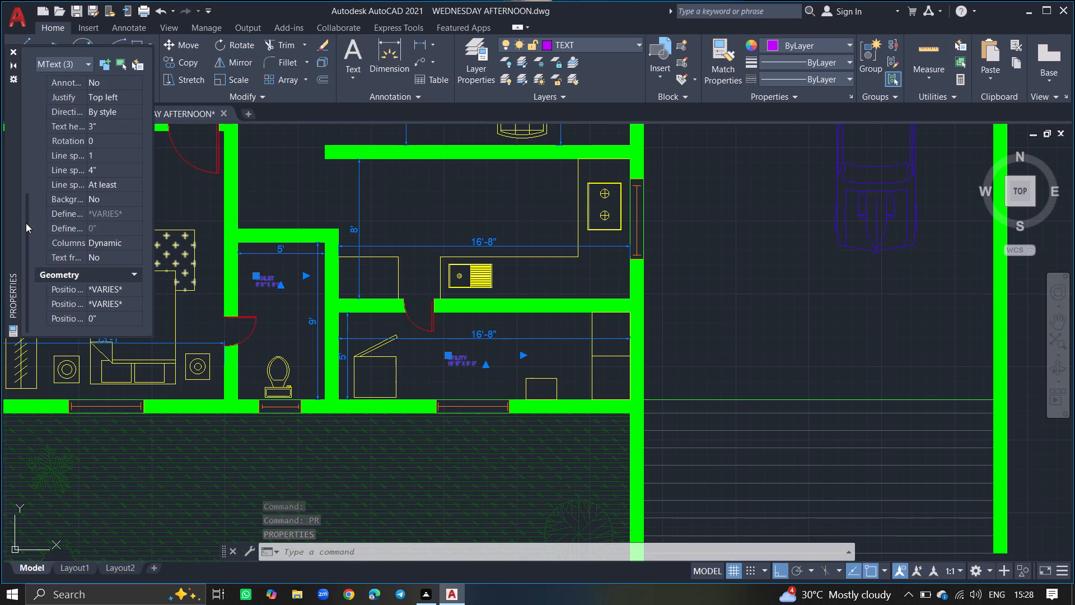
{"action": "left_click", "coordinate": [102, 123]}
{"action": "key", "text": "BackSpace"}
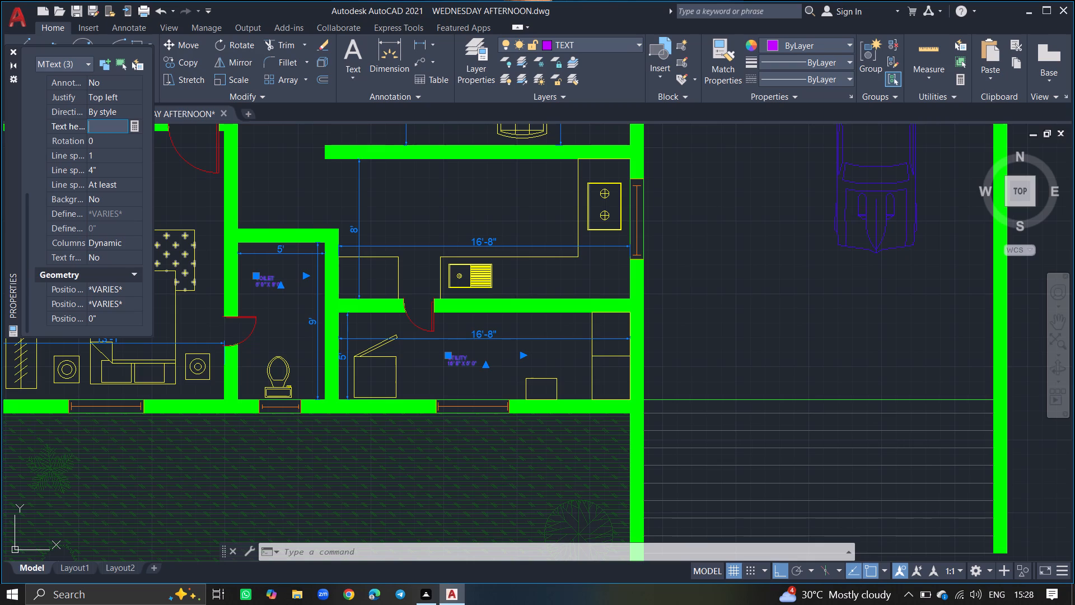
{"action": "key", "text": "5"}
{"action": "key", "text": "shift+quotedbl"}
{"action": "left_click", "coordinate": [205, 196]}
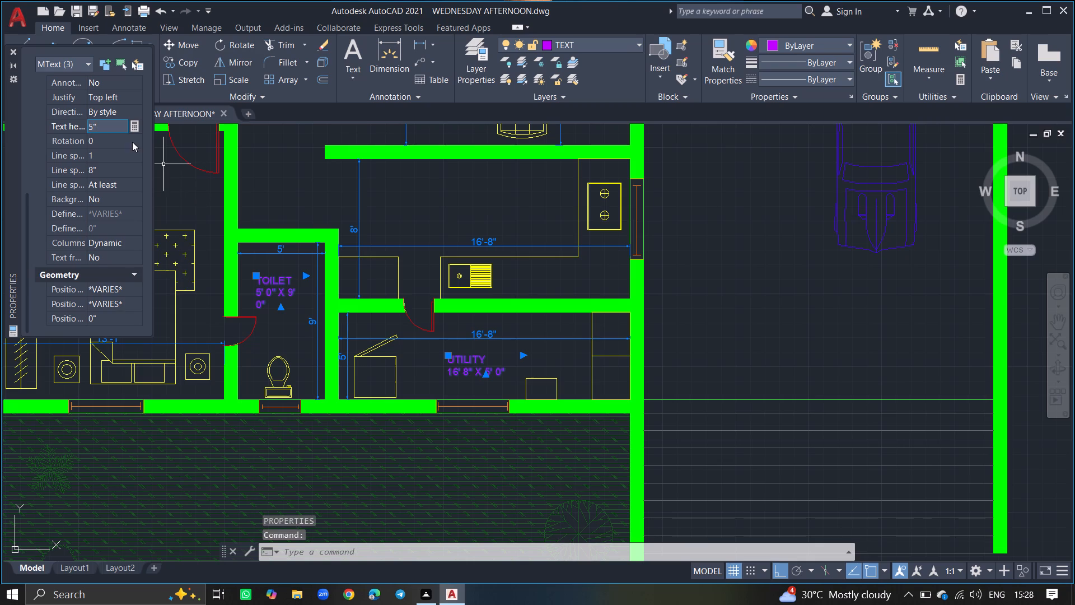
{"action": "left_click", "coordinate": [12, 50]}
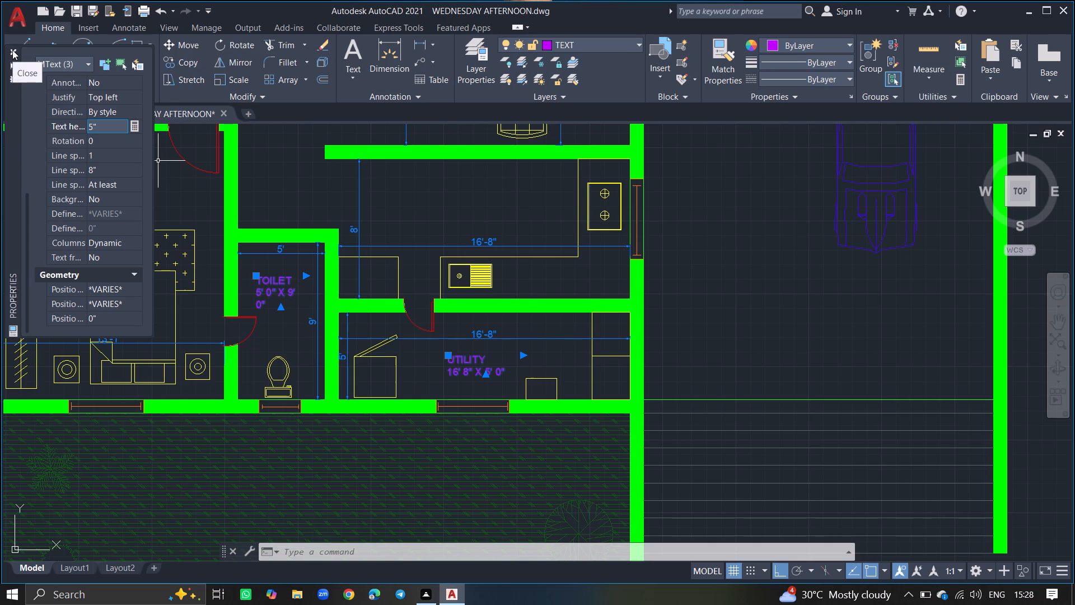
Add a two-line multiline text label "KITCHEN" / "16' 8" X 8' 0"" in the open floor area of the kitchen, north of the sink.
{"action": "key", "text": "Escape"}
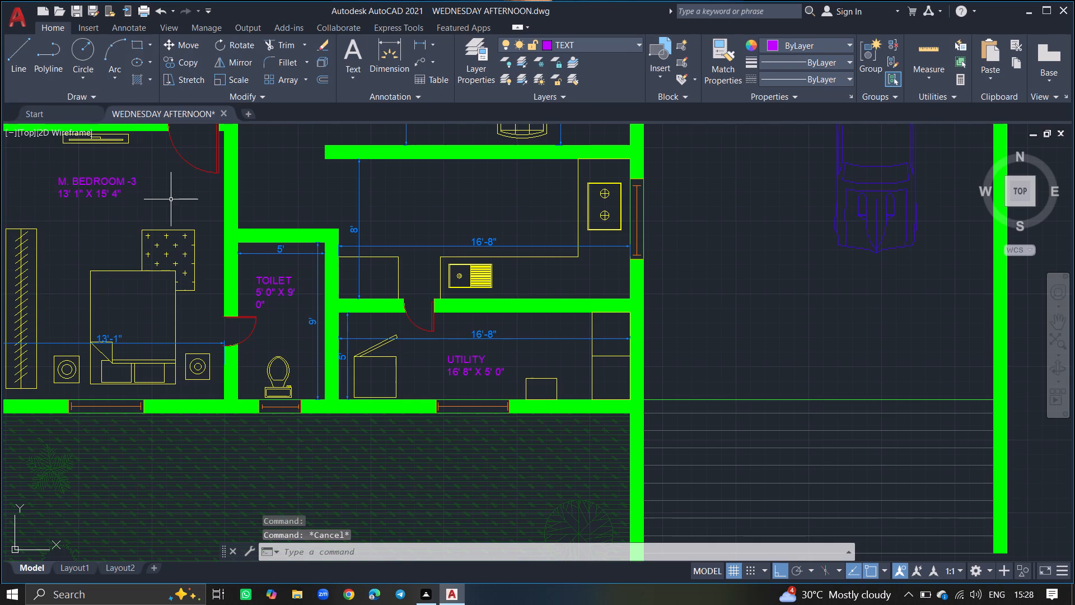
{"action": "scroll", "coordinate": [171, 199], "scroll_direction": "down", "scroll_amount": 3, "text": "ctrl"}
{"action": "scroll", "coordinate": [213, 169], "scroll_direction": "up", "scroll_amount": 6, "text": "ctrl"}
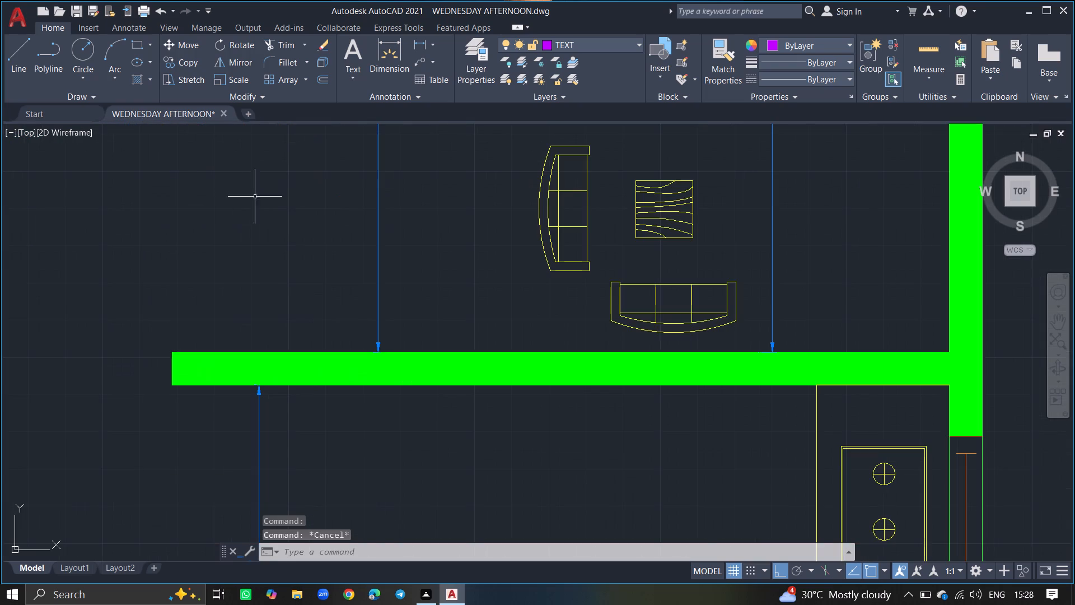
{"action": "scroll", "coordinate": [305, 238], "scroll_direction": "down", "scroll_amount": 4, "text": "ctrl"}
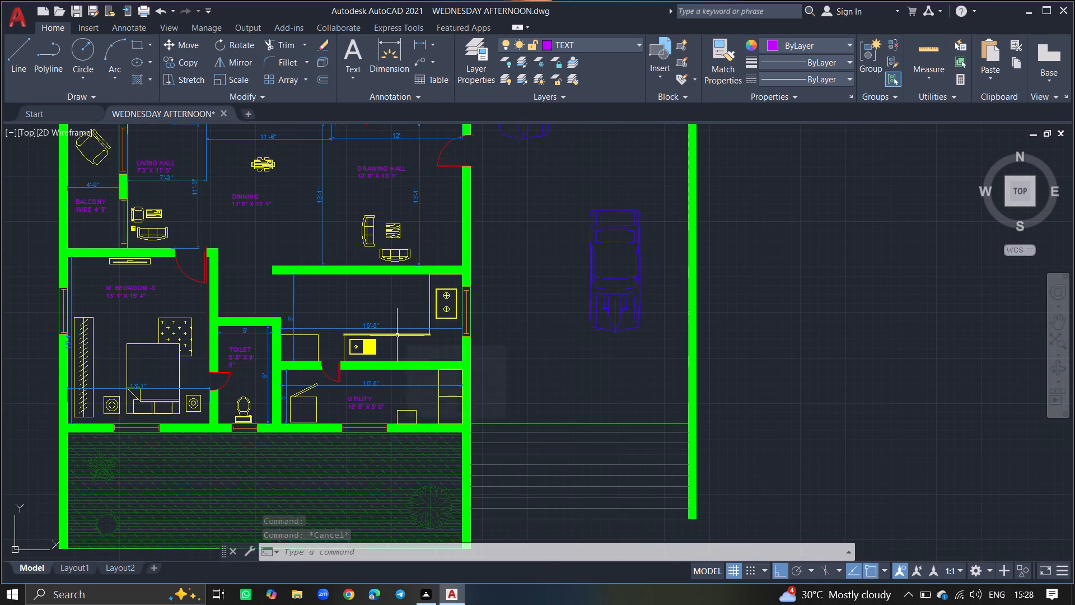
{"action": "type", "text": "MTEXT"}
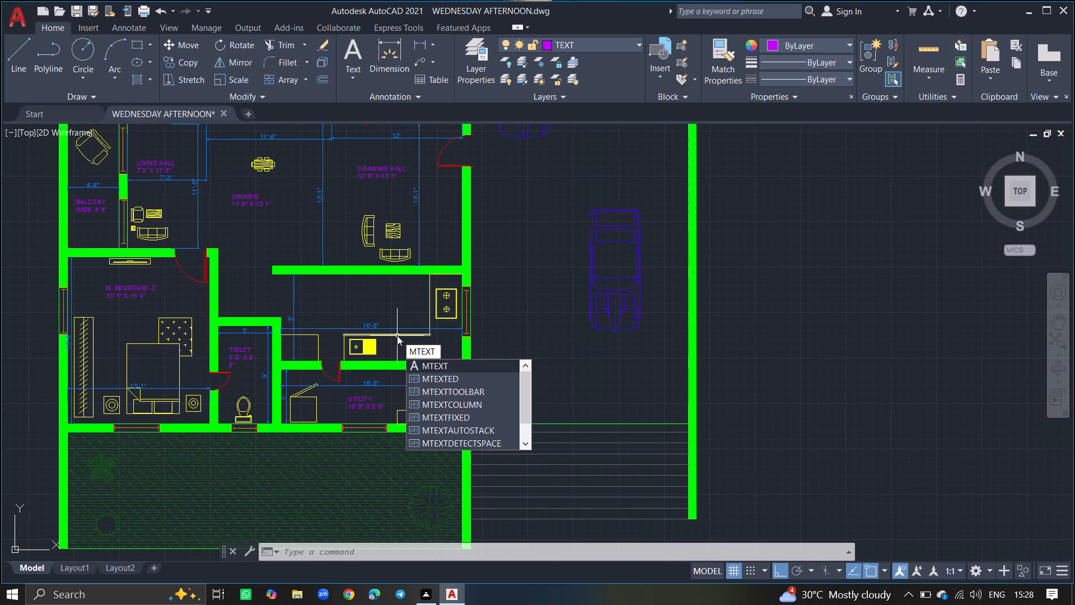
{"action": "key", "text": "Return"}
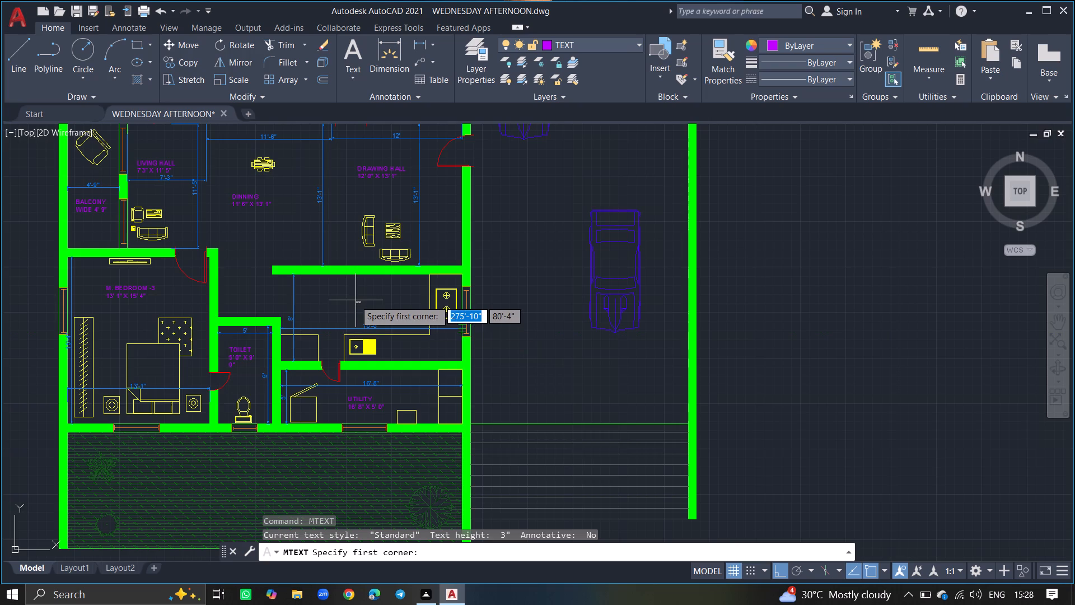
{"action": "scroll", "coordinate": [355, 300], "scroll_direction": "up", "scroll_amount": 3, "text": "ctrl"}
{"action": "left_click_drag", "start_coordinate": [307, 276], "coordinate": [464, 298]}
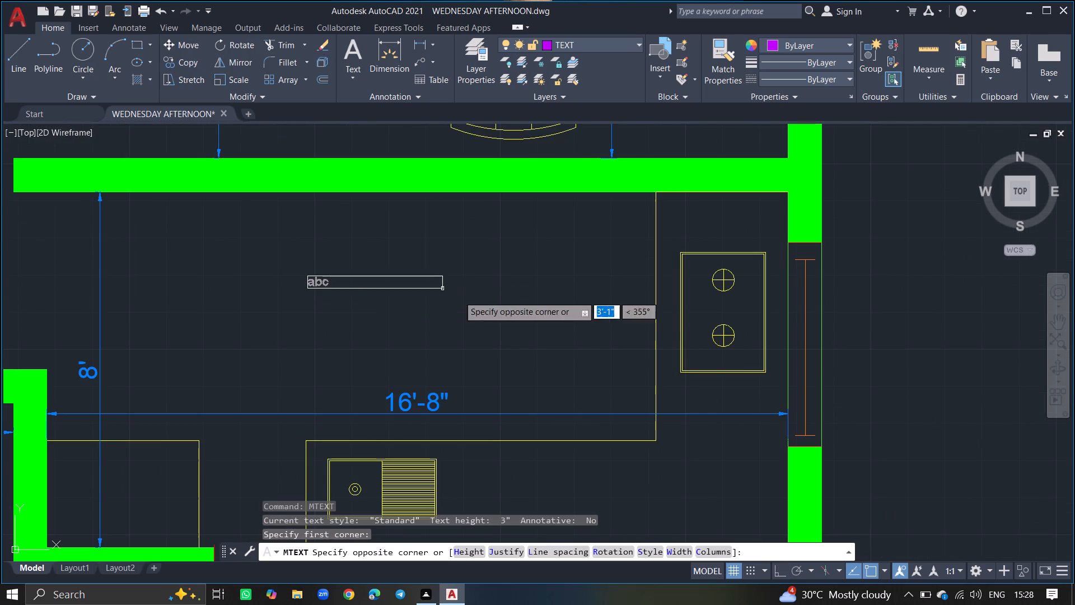
{"action": "left_click_drag", "start_coordinate": [464, 298], "coordinate": [494, 311]}
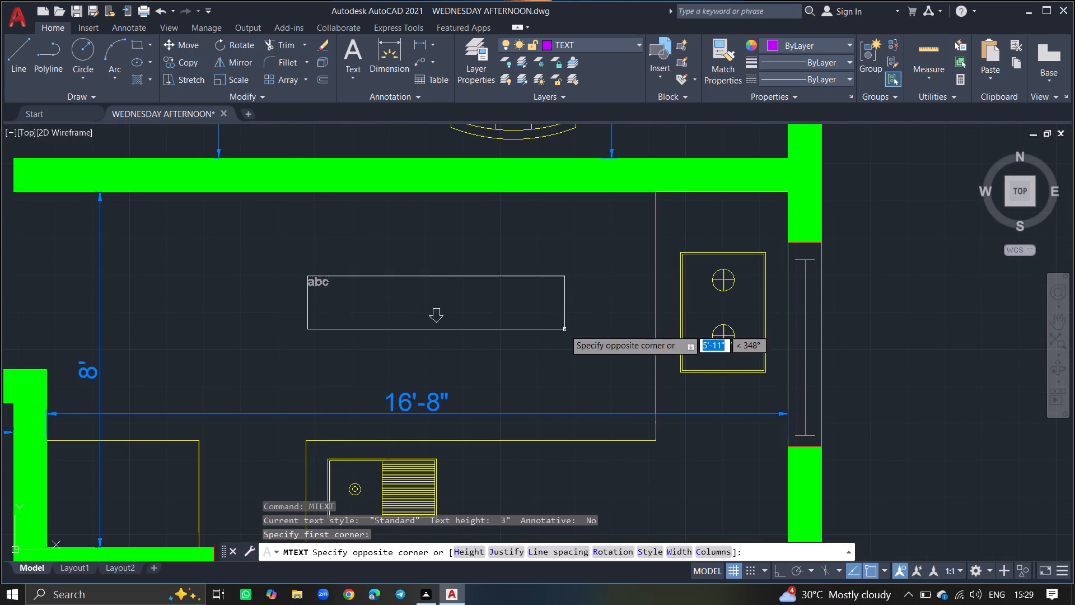
{"action": "left_click", "coordinate": [564, 329]}
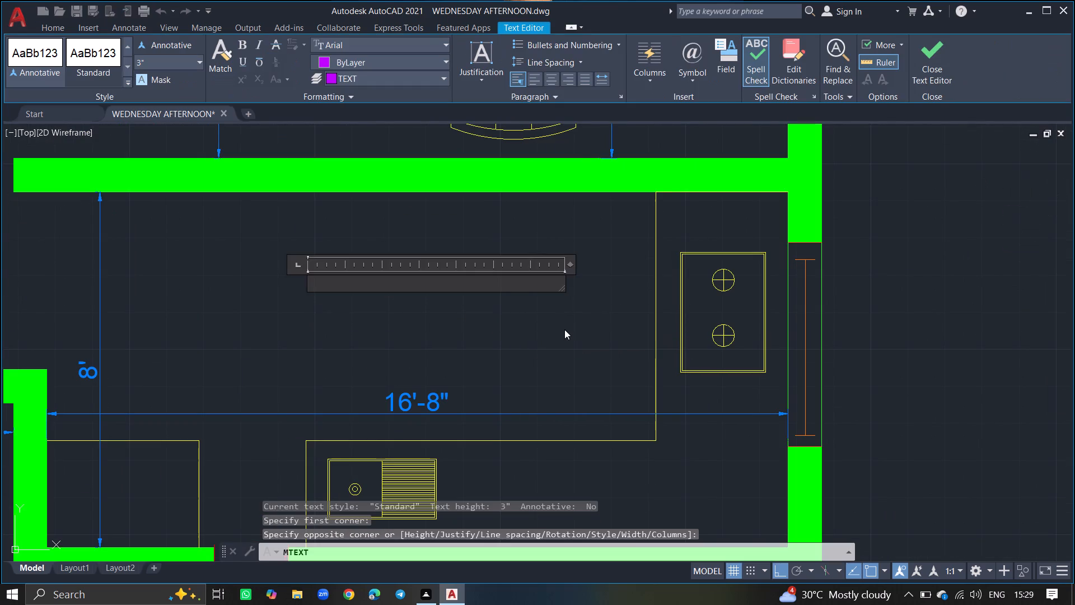
{"action": "type", "text": "KITCHEN"}
{"action": "key", "text": "space"}
{"action": "key", "text": "Return"}
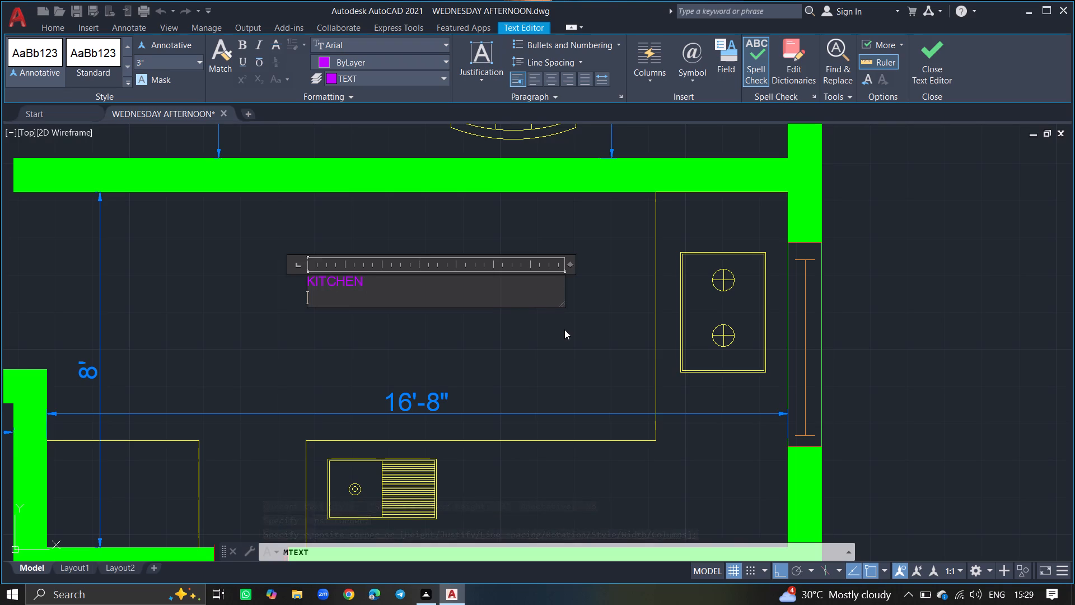
{"action": "type", "text": "16'"}
{"action": "key", "text": "space"}
{"action": "key", "text": "8"}
{"action": "type", "text": "\""}
{"action": "key", "text": "space"}
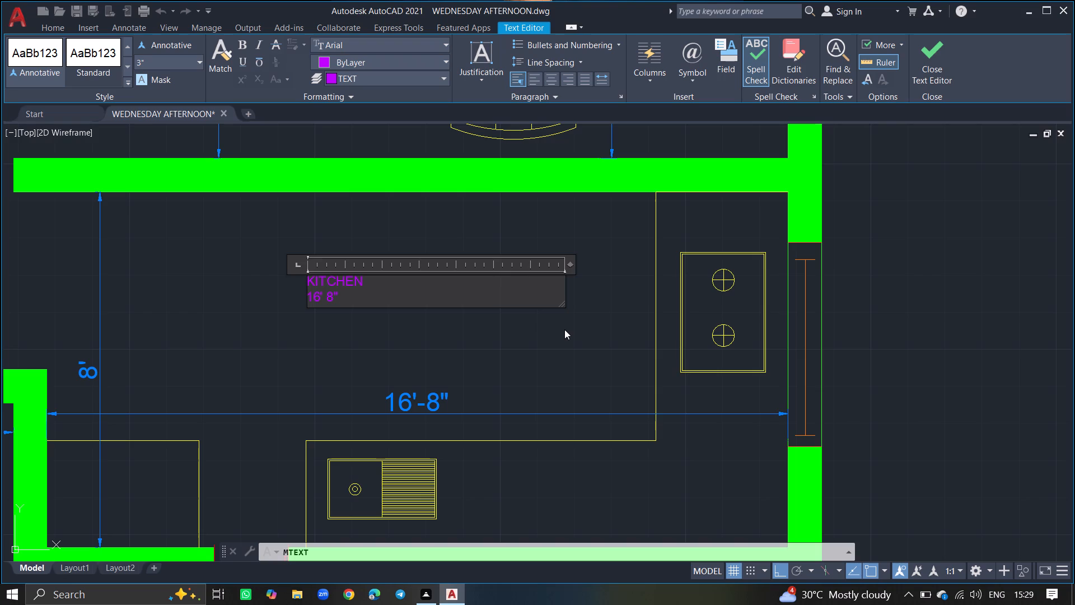
{"action": "type", "text": "X"}
{"action": "key", "text": "space"}
{"action": "type", "text": "8'"}
{"action": "key", "text": "space"}
{"action": "key", "text": "0"}
{"action": "key", "text": "shift+quotedbl"}
{"action": "left_click", "coordinate": [569, 356]}
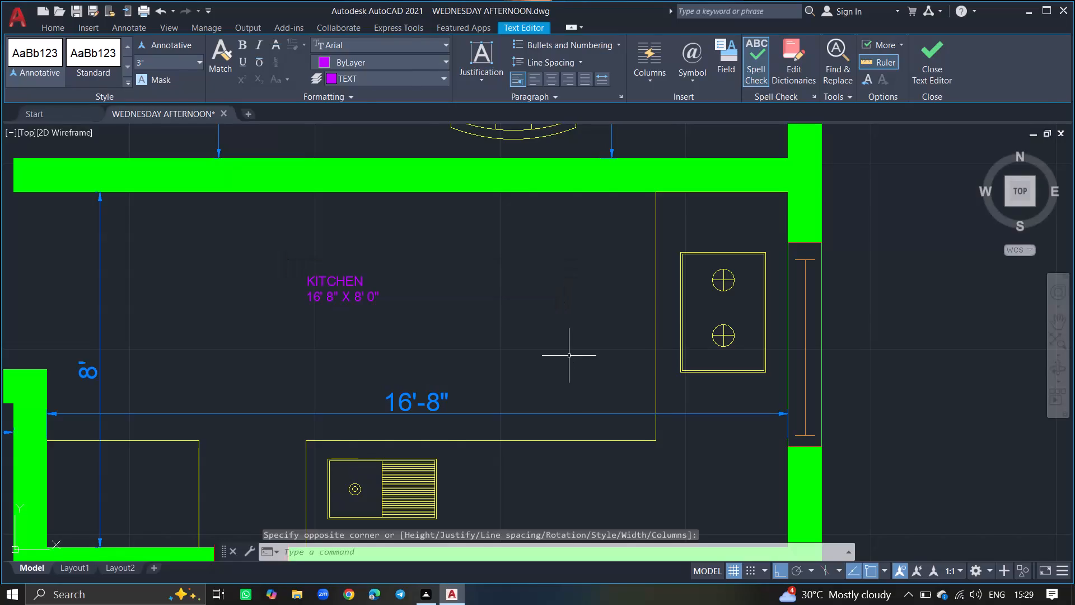
Make WALLS the current layer.
{"action": "scroll", "coordinate": [569, 356], "scroll_direction": "down", "scroll_amount": 4, "text": "ctrl"}
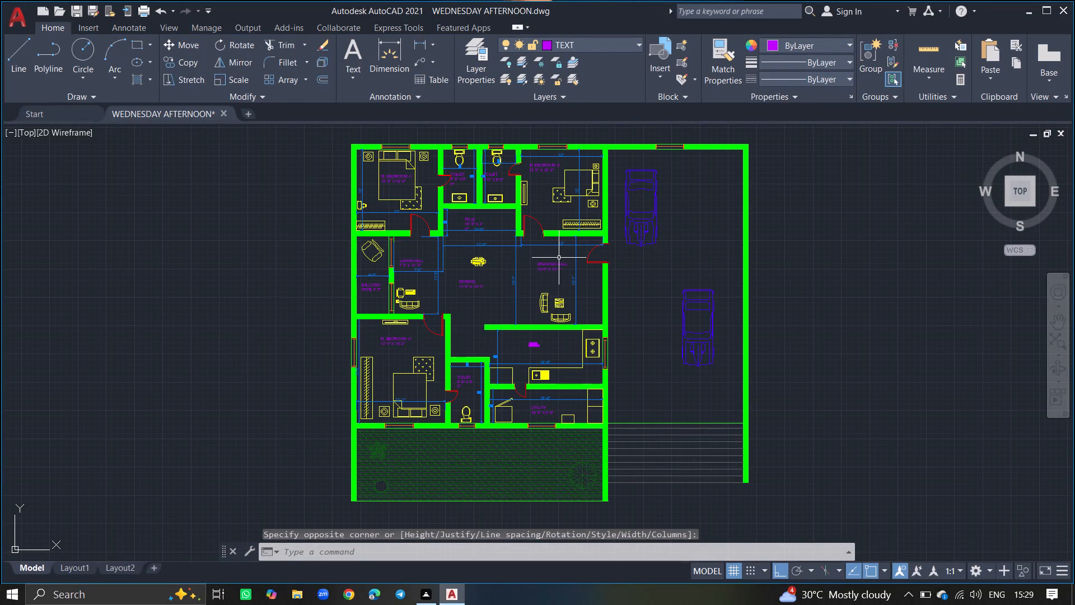
{"action": "scroll", "coordinate": [558, 249], "scroll_direction": "up", "scroll_amount": 2, "text": "ctrl"}
{"action": "scroll", "coordinate": [501, 284], "scroll_direction": "down", "scroll_amount": 2, "text": "ctrl"}
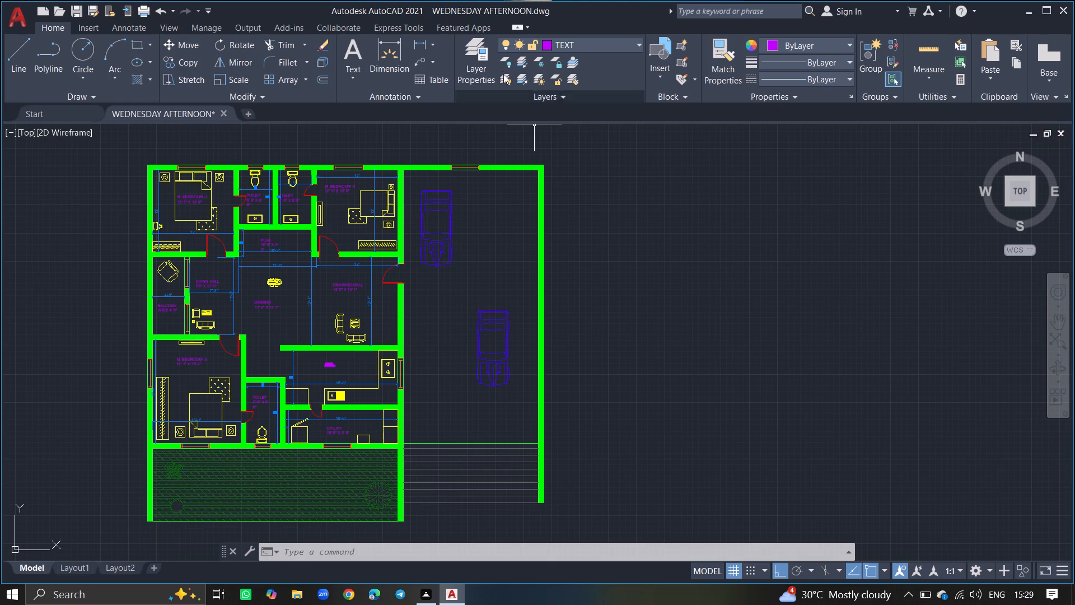
{"action": "left_click", "coordinate": [480, 66]}
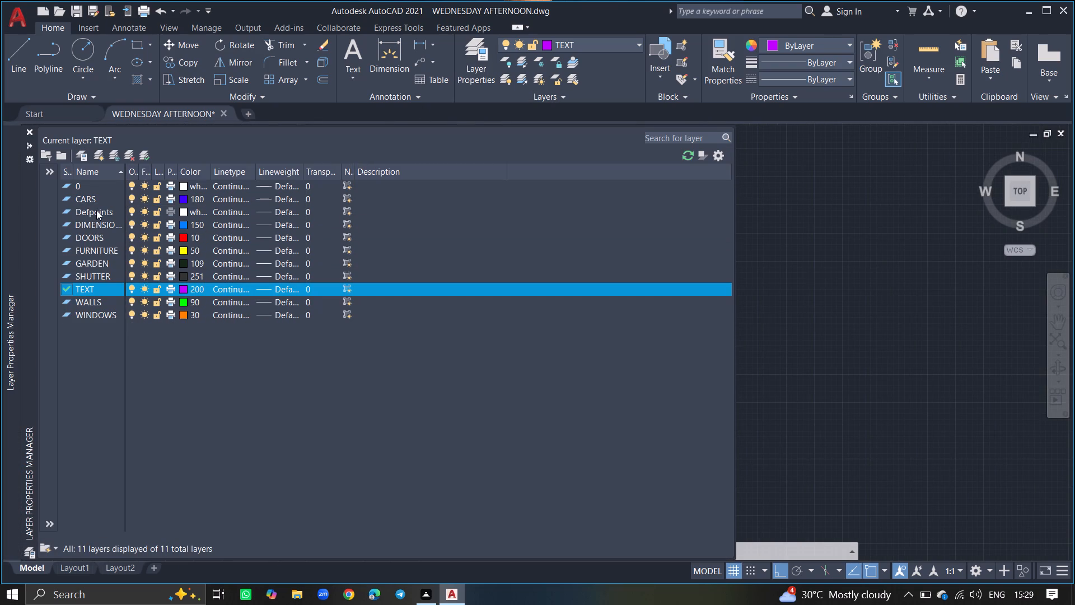
{"action": "double_click", "coordinate": [87, 301]}
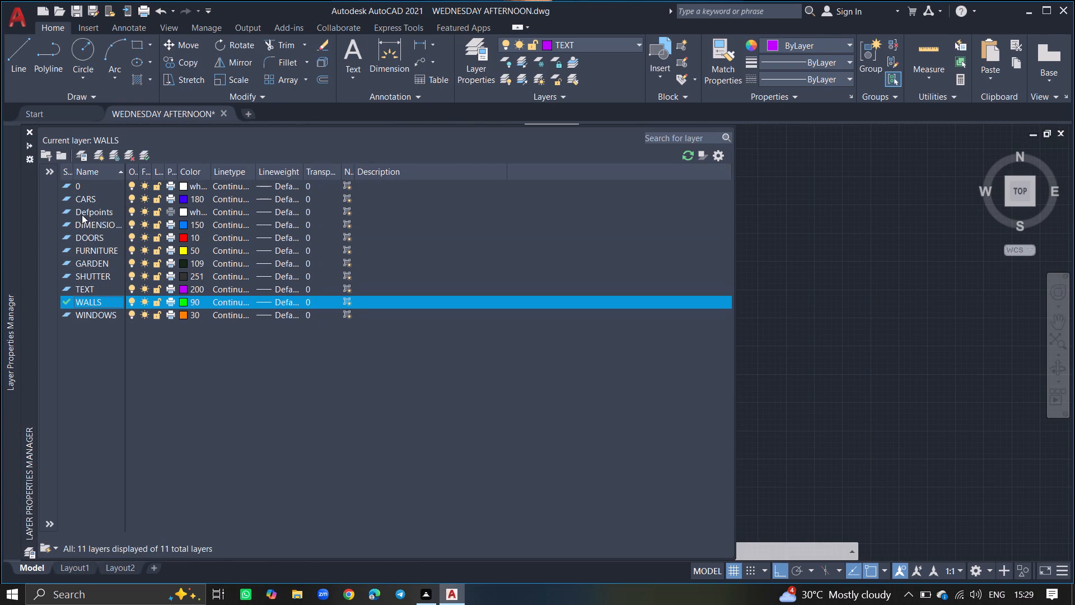
{"action": "left_click", "coordinate": [29, 128]}
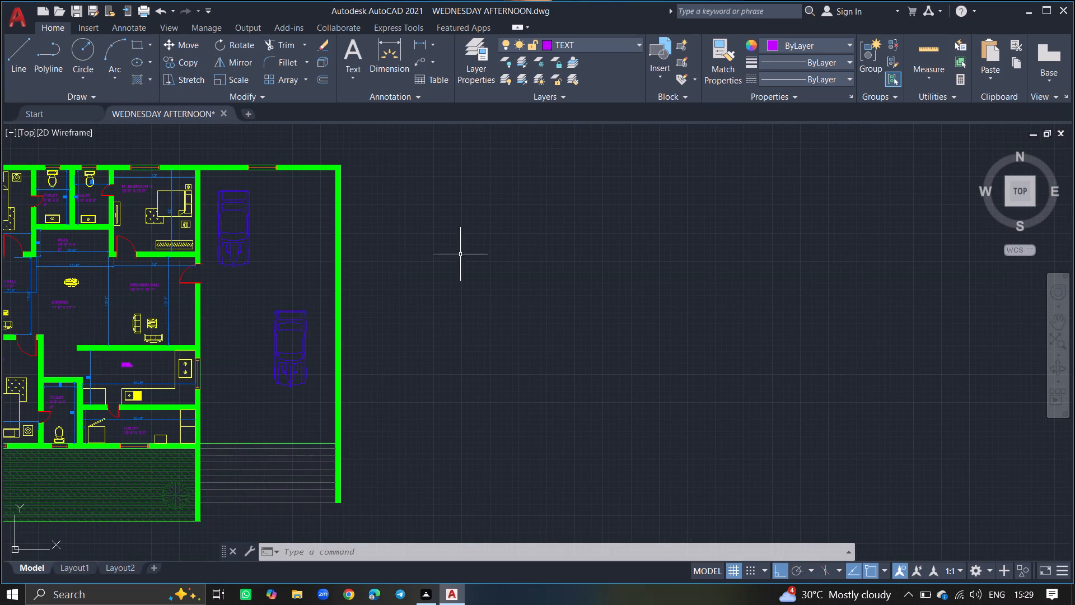
Draw a vertical construction line in the empty area east of the floor plan, at about X 353'-7".
{"action": "type", "text": "XL"}
{"action": "key", "text": "Return"}
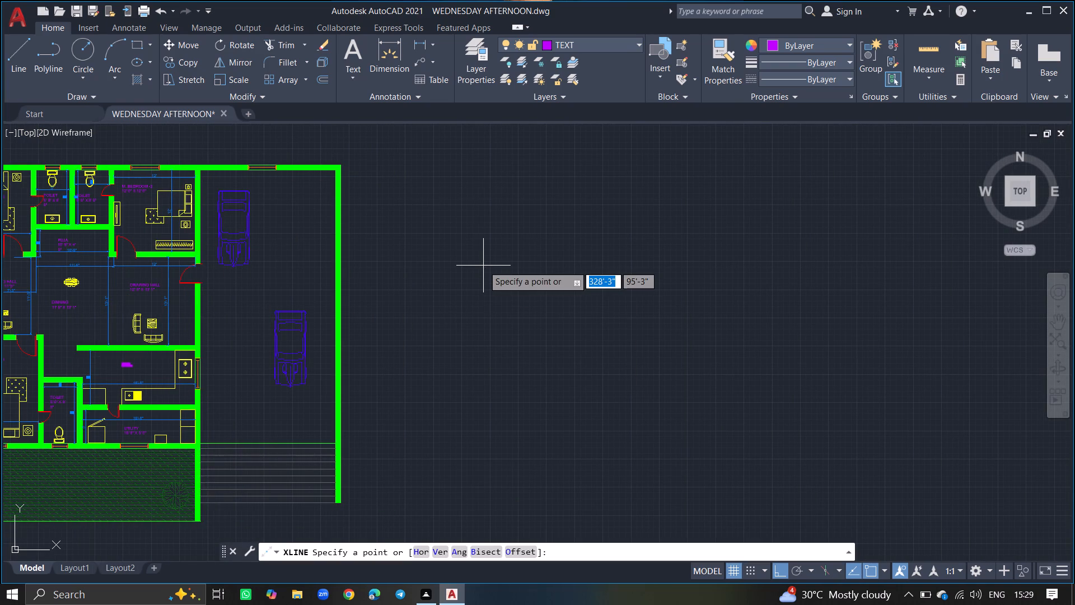
{"action": "left_click", "coordinate": [437, 550]}
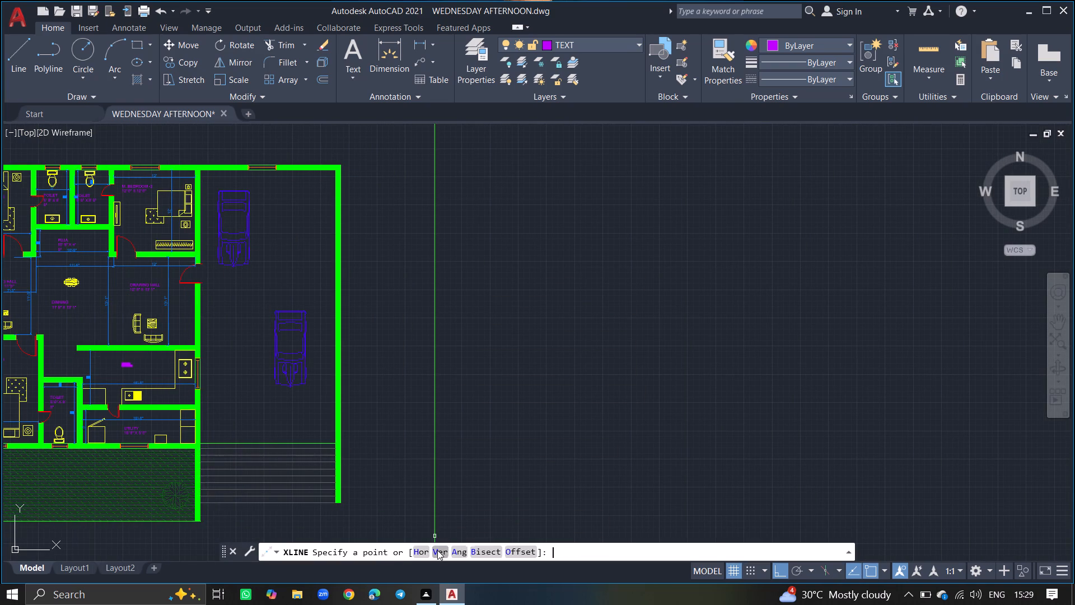
{"action": "left_click", "coordinate": [655, 434]}
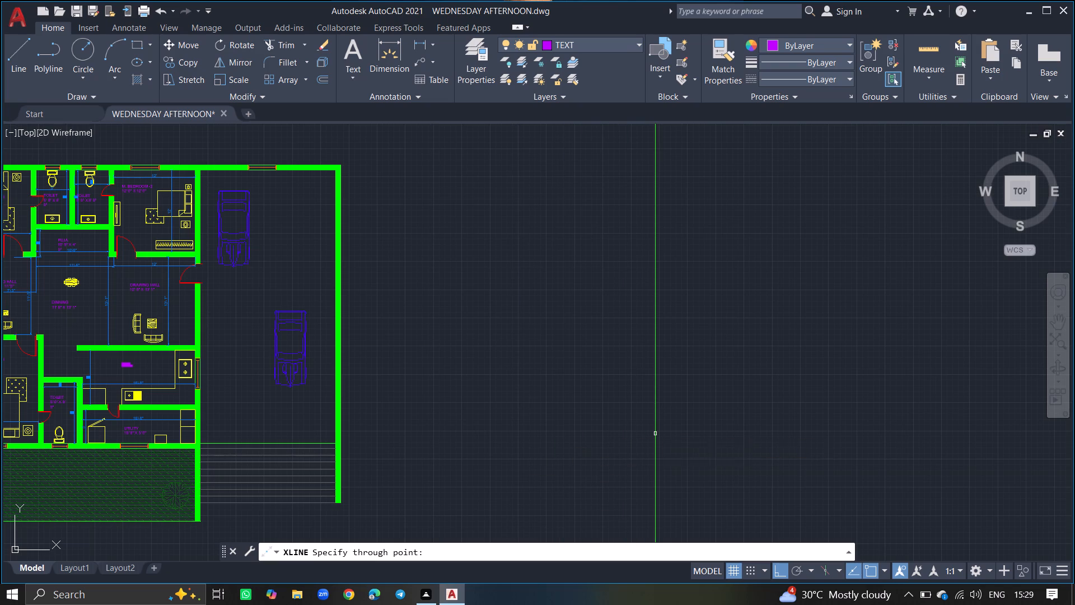
{"action": "key", "text": "Return"}
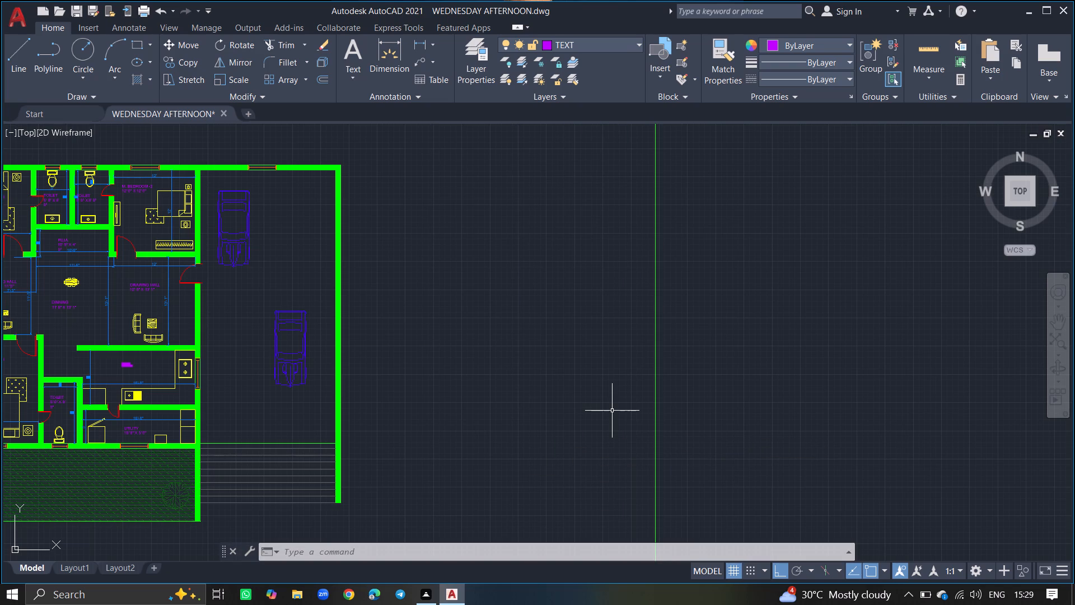
Save the drawing.
{"action": "key", "text": "ctrl+s"}
{"action": "key", "text": "ctrl+s"}
Draw a horizontal construction line crossing the vertical one east of the plan, at about Y 87'-6".
{"action": "type", "text": "XL"}
{"action": "key", "text": "Return"}
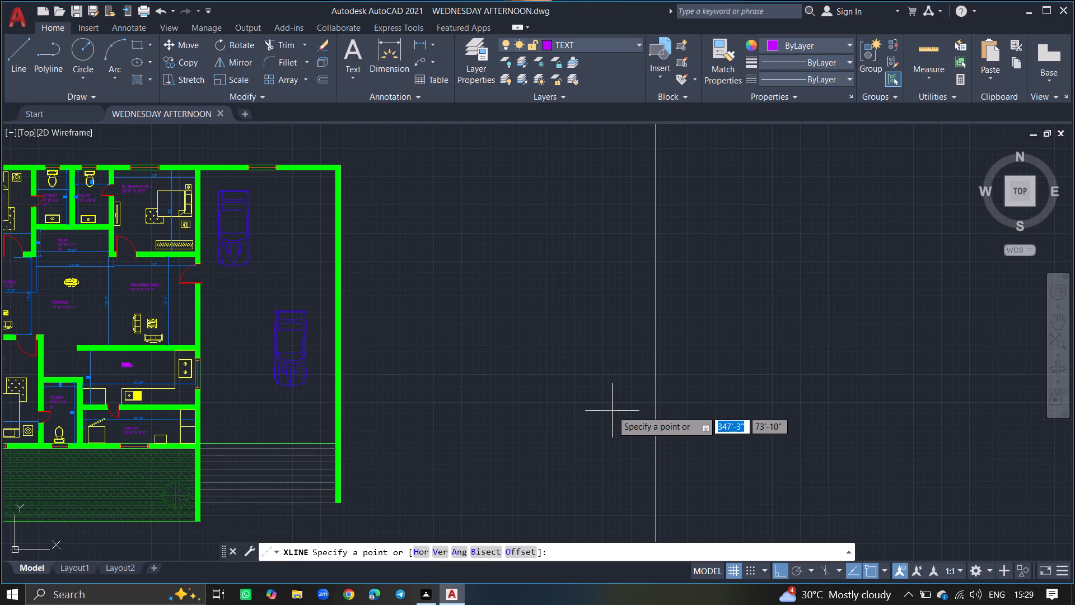
{"action": "left_click", "coordinate": [417, 550]}
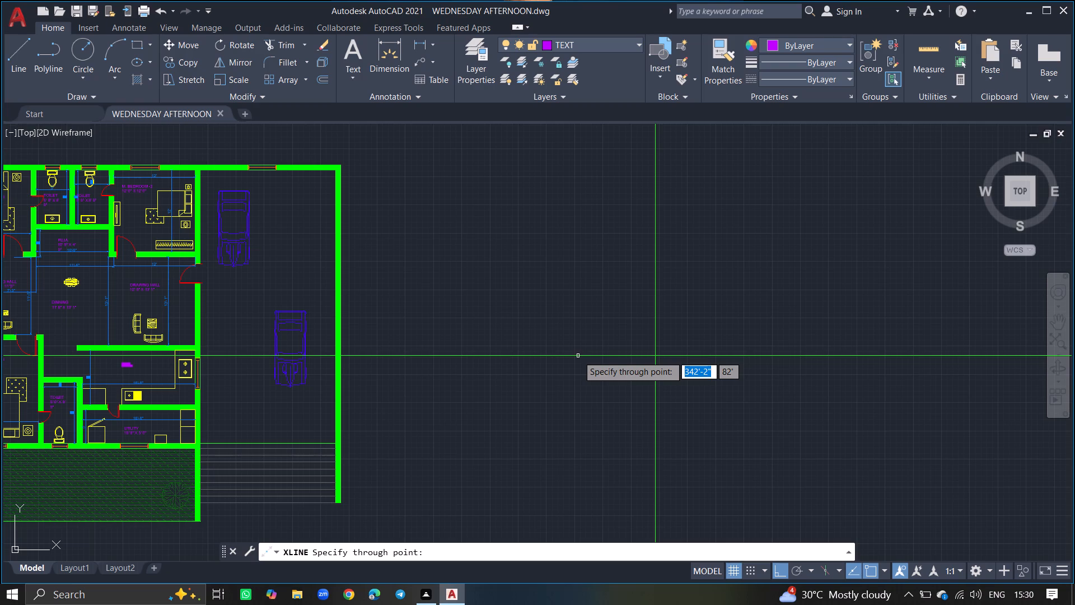
{"action": "left_click", "coordinate": [657, 318]}
{"action": "key", "text": "Return"}
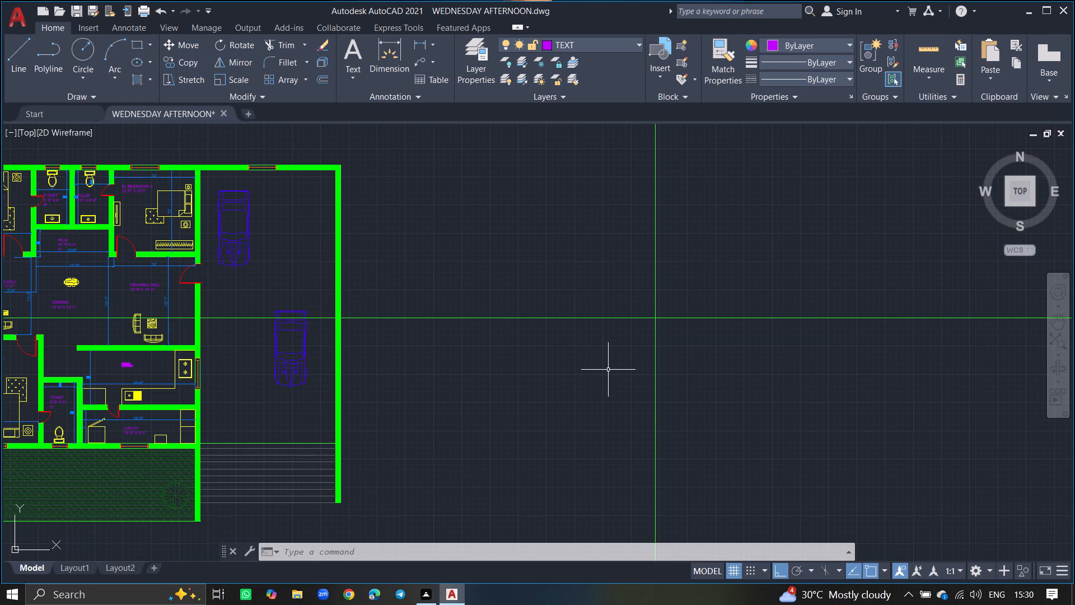
Trim away the horizontal construction line west of the vertical one, including every piece crossing the floor plan, cars and sofa.
{"action": "type", "text": "TRIM"}
{"action": "key", "text": "Return"}
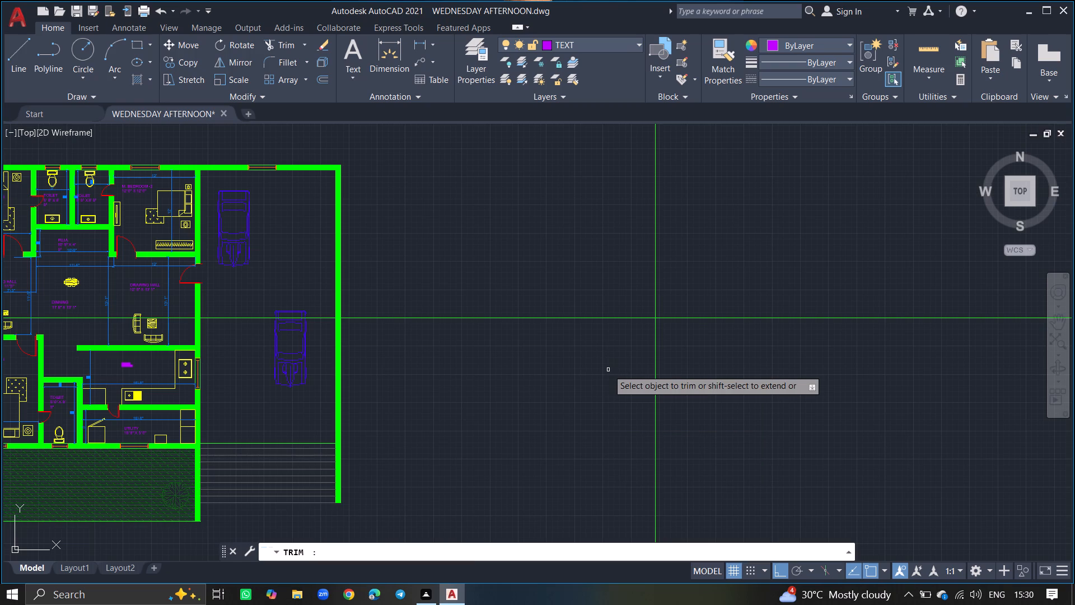
{"action": "left_click", "coordinate": [618, 319]}
{"action": "scroll", "coordinate": [618, 319], "scroll_direction": "down", "scroll_amount": 1, "text": "ctrl"}
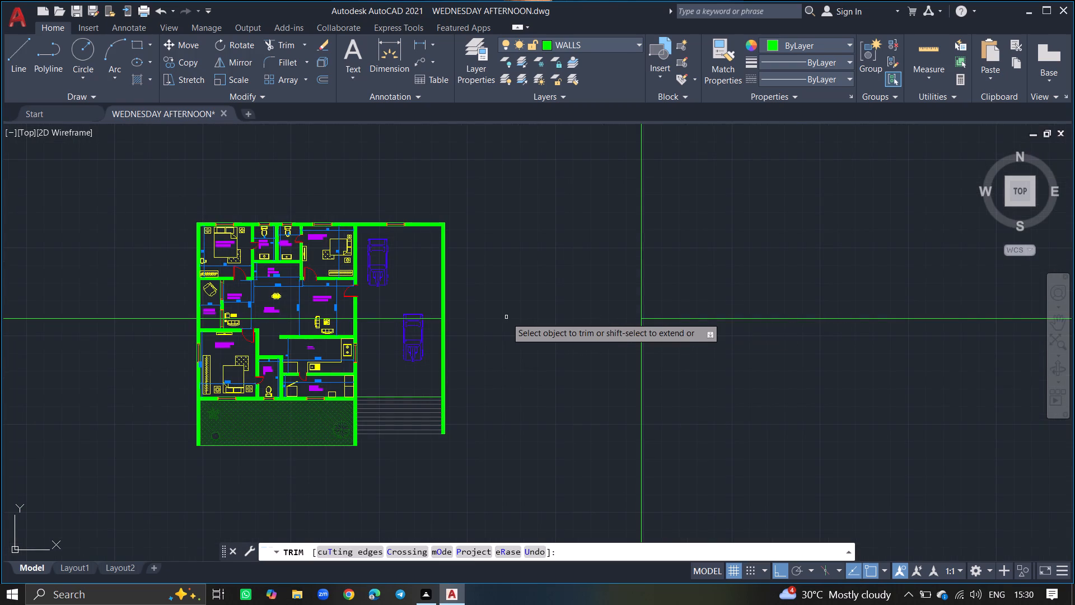
{"action": "left_click", "coordinate": [392, 320]}
{"action": "scroll", "coordinate": [392, 320], "scroll_direction": "up", "scroll_amount": 2, "text": "ctrl"}
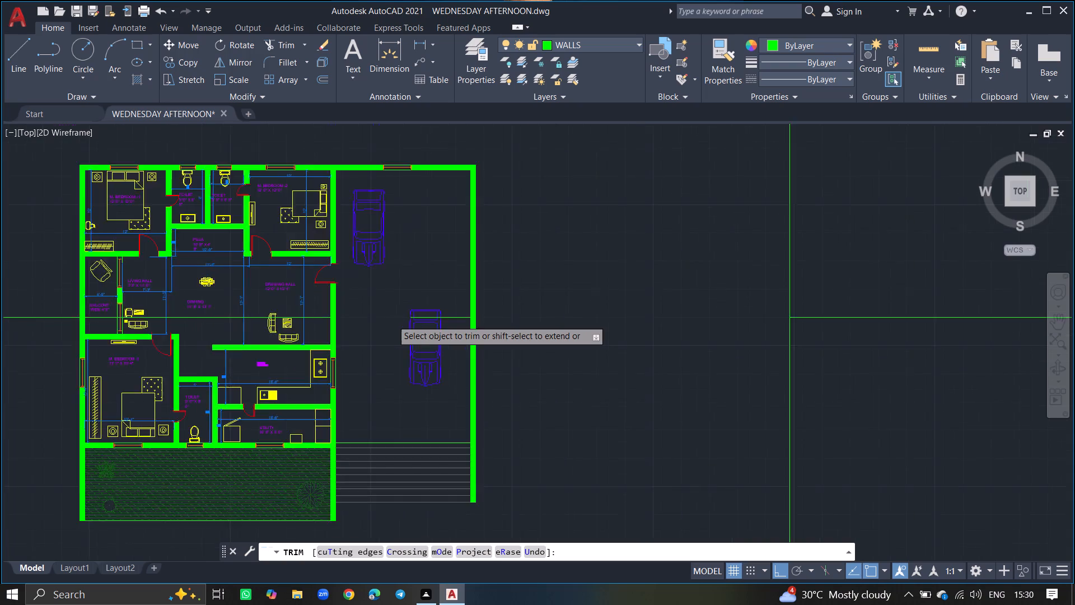
{"action": "left_click", "coordinate": [430, 317]}
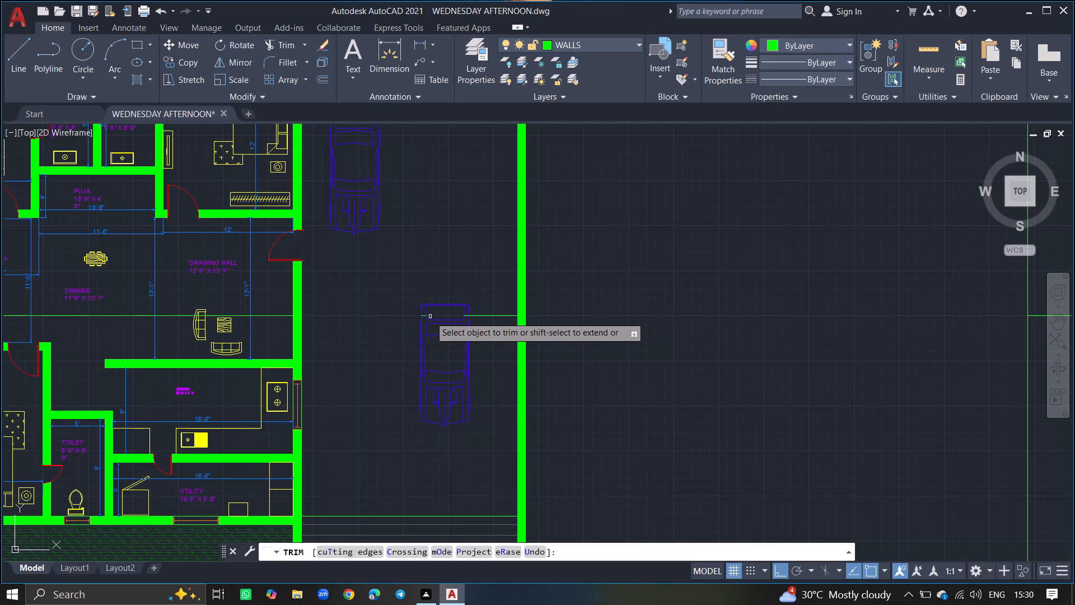
{"action": "left_click_drag", "start_coordinate": [426, 317], "coordinate": [465, 315]}
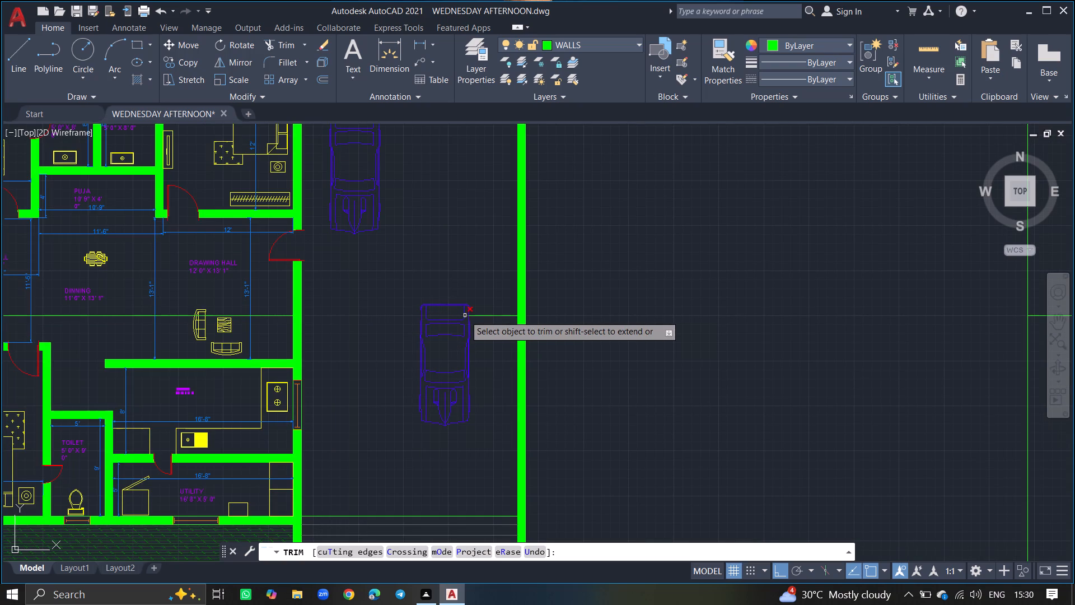
{"action": "left_click_drag", "start_coordinate": [465, 315], "coordinate": [472, 315]}
{"action": "left_click", "coordinate": [472, 315]}
{"action": "scroll", "coordinate": [472, 315], "scroll_direction": "up", "scroll_amount": 3, "text": "ctrl"}
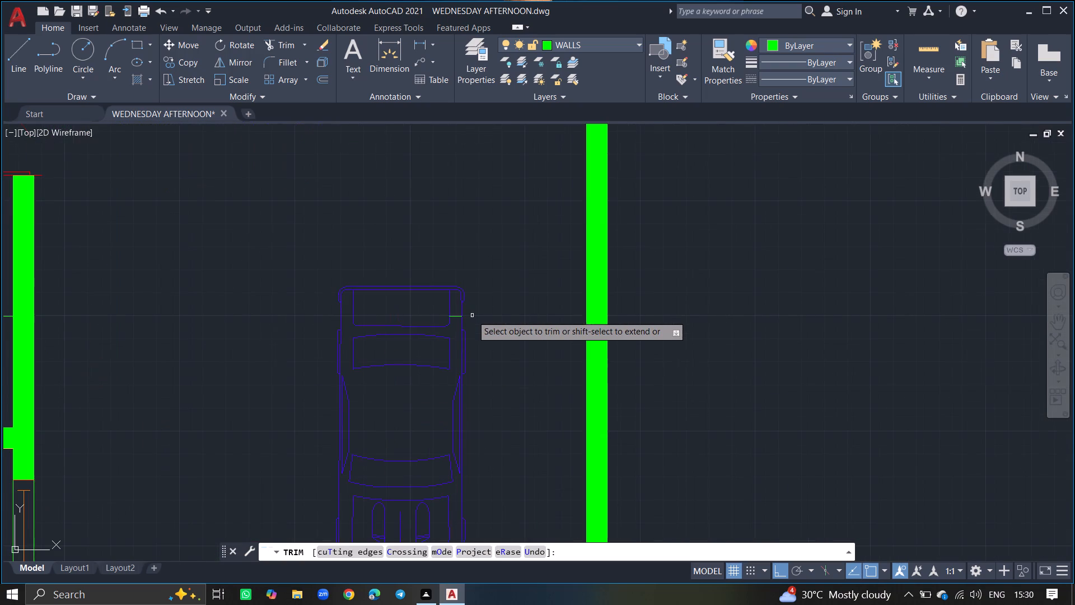
{"action": "left_click_drag", "start_coordinate": [456, 315], "coordinate": [414, 314]}
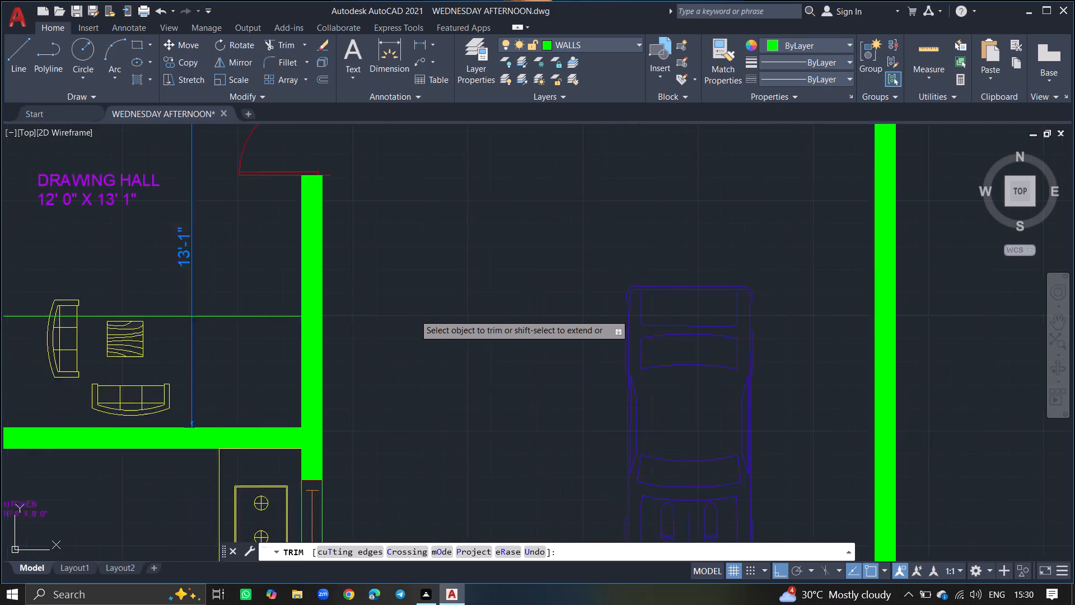
{"action": "left_click", "coordinate": [413, 317]}
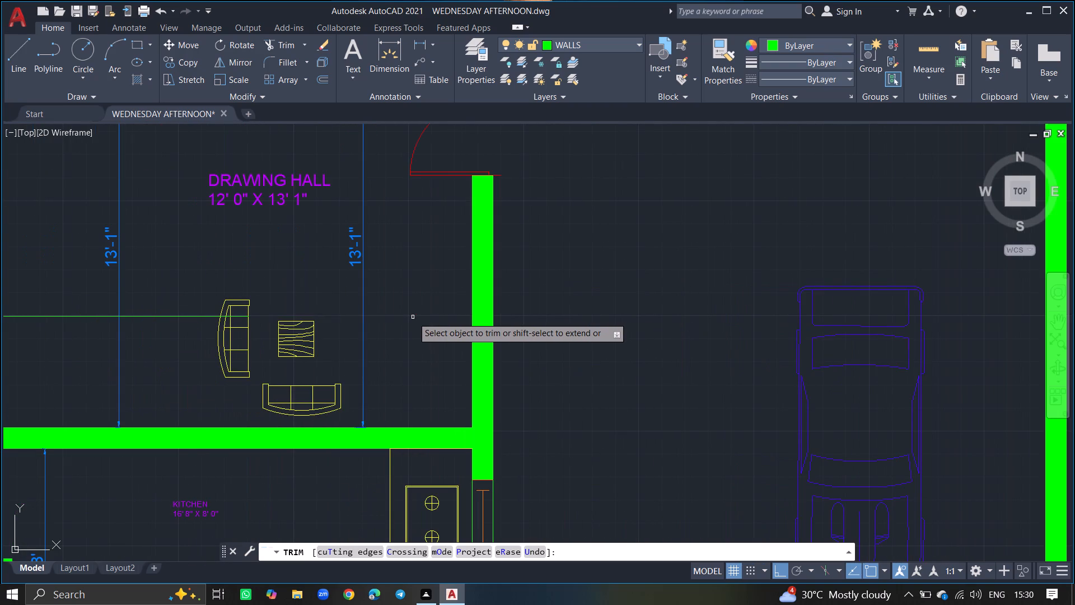
{"action": "left_click", "coordinate": [236, 317]}
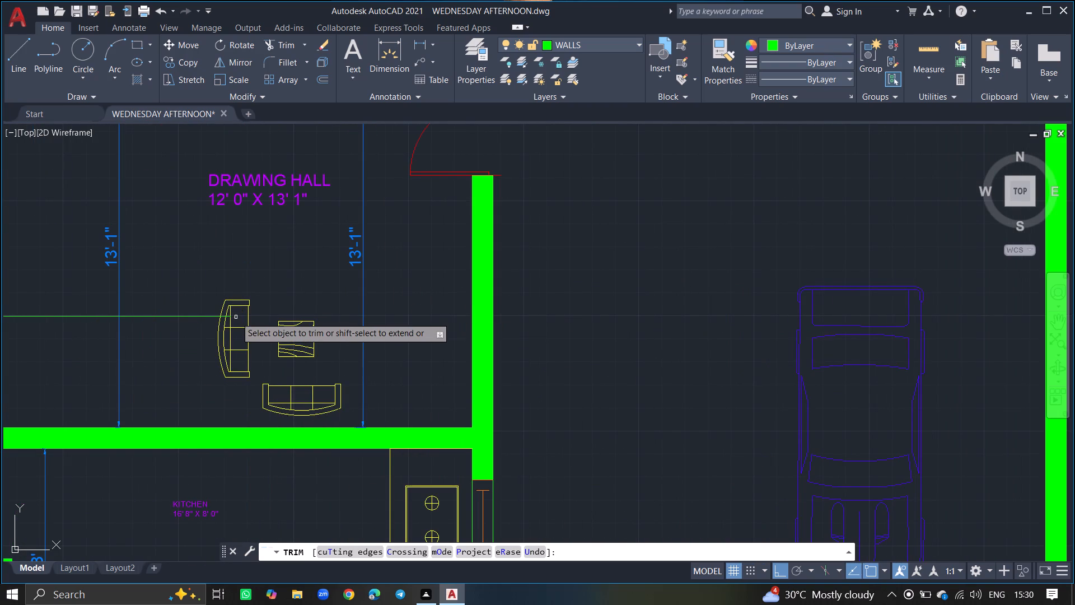
{"action": "left_click", "coordinate": [216, 315]}
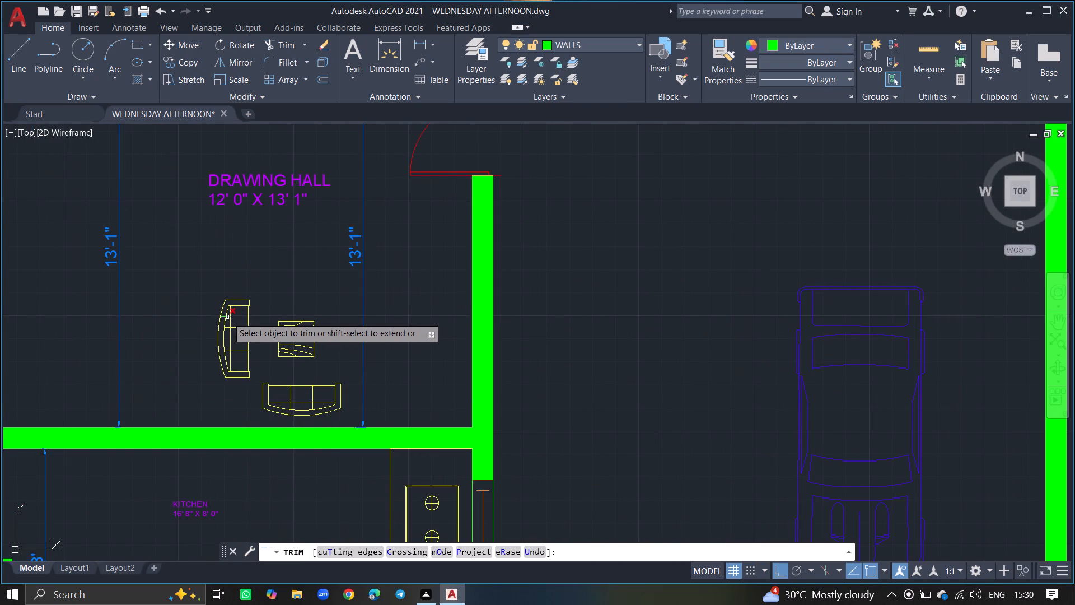
{"action": "left_click", "coordinate": [227, 317]}
{"action": "left_click", "coordinate": [223, 317]}
{"action": "scroll", "coordinate": [223, 317], "scroll_direction": "down", "scroll_amount": 3, "text": "ctrl"}
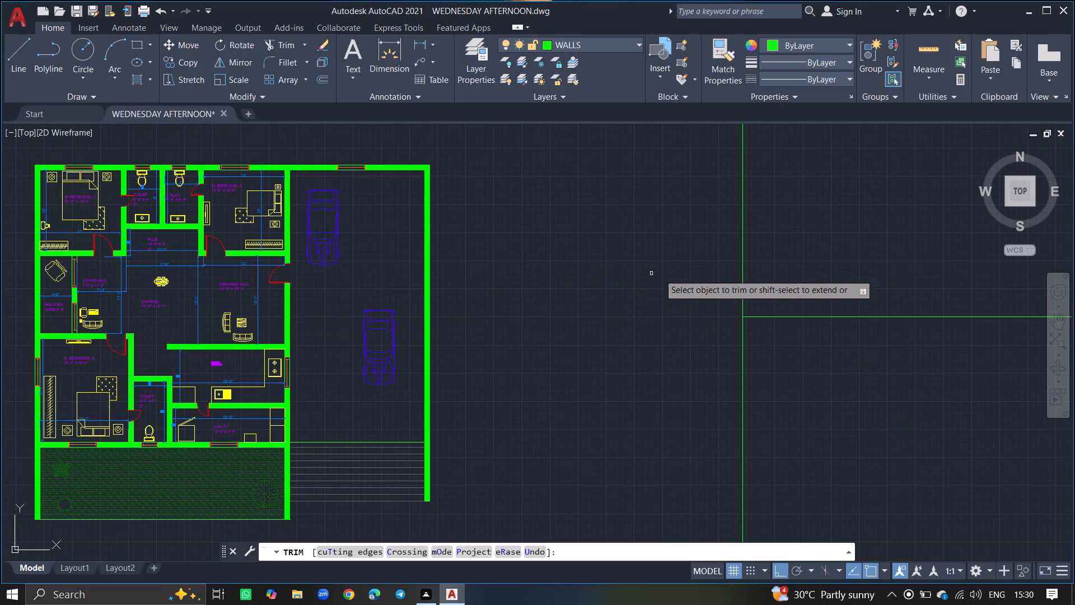
Trim the vertical construction line above the horizontal one so the two meet in a corner.
{"action": "left_click", "coordinate": [741, 272]}
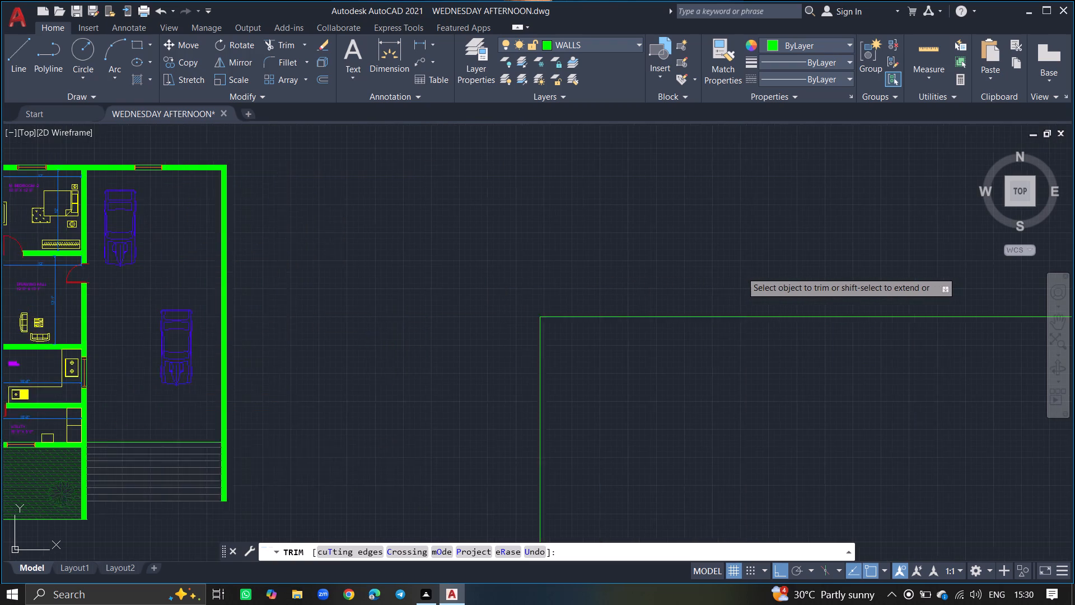
{"action": "key", "text": "Return"}
Offset the vertical line 9" east and the horizontal line 9" south to form the outer wall thickness.
{"action": "type", "text": "OFFSET"}
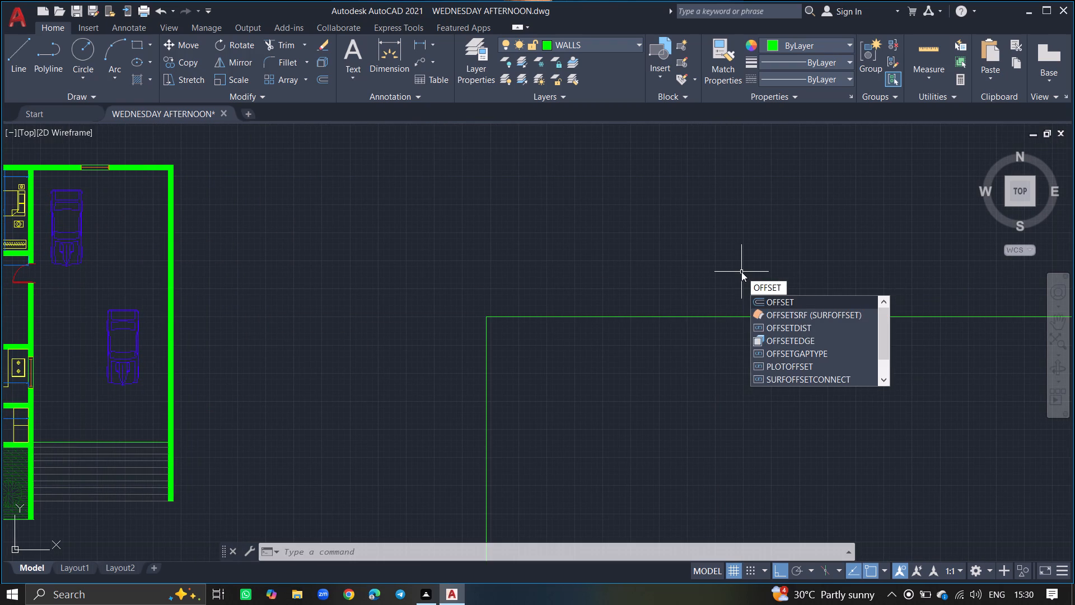
{"action": "key", "text": "Return"}
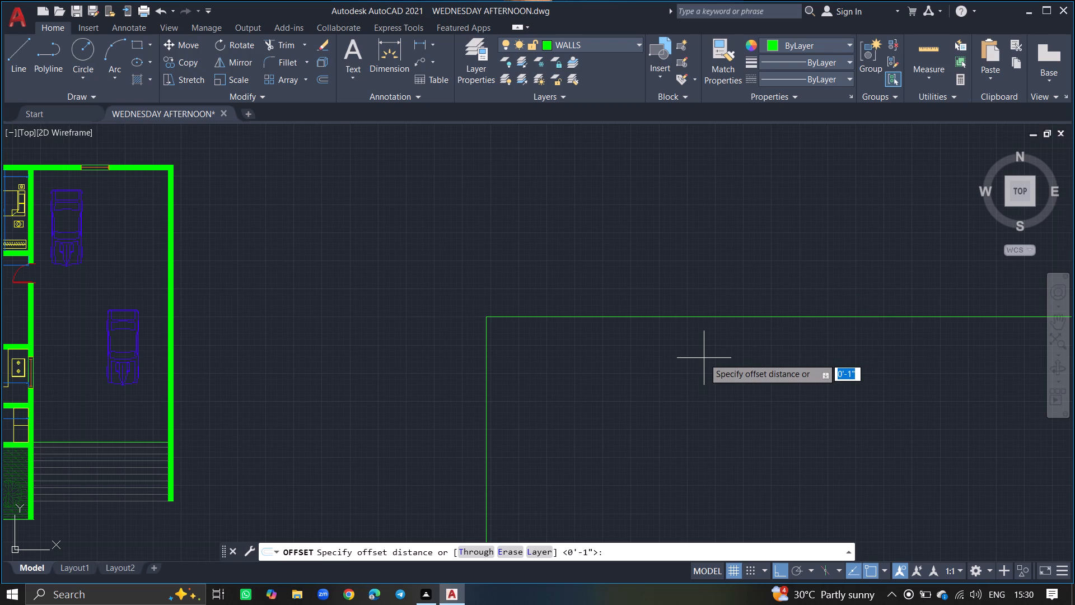
{"action": "type", "text": "9\""}
{"action": "key", "text": "Return"}
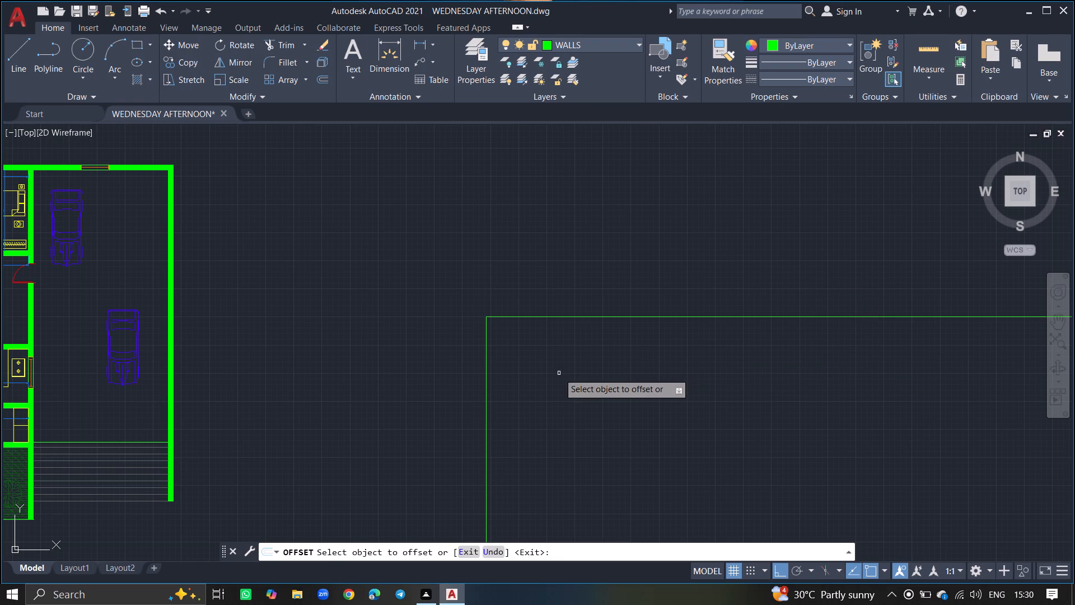
{"action": "left_click", "coordinate": [486, 376]}
{"action": "scroll", "coordinate": [522, 374], "scroll_direction": "up", "scroll_amount": 2, "text": "ctrl"}
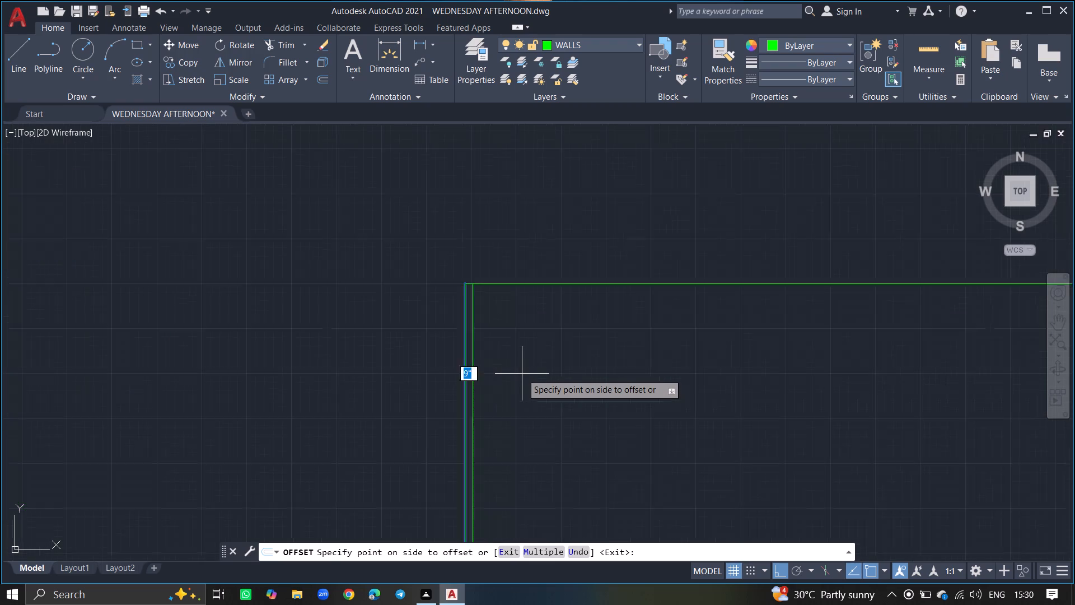
{"action": "scroll", "coordinate": [522, 374], "scroll_direction": "up", "scroll_amount": 2, "text": "ctrl"}
{"action": "left_click", "coordinate": [522, 374]}
{"action": "scroll", "coordinate": [522, 374], "scroll_direction": "down", "scroll_amount": 4, "text": "ctrl"}
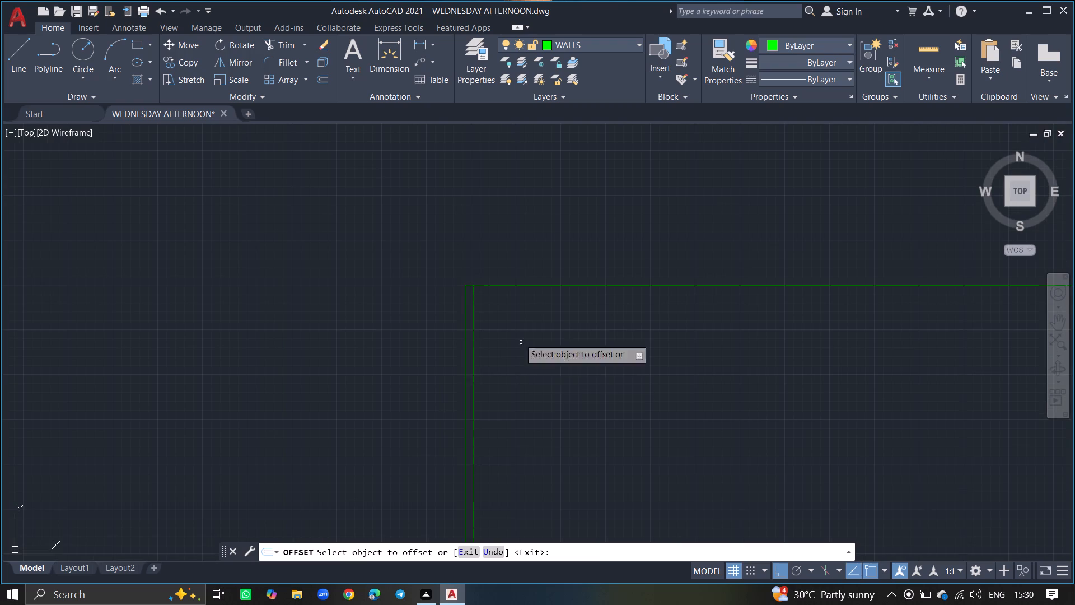
{"action": "left_click", "coordinate": [503, 285]}
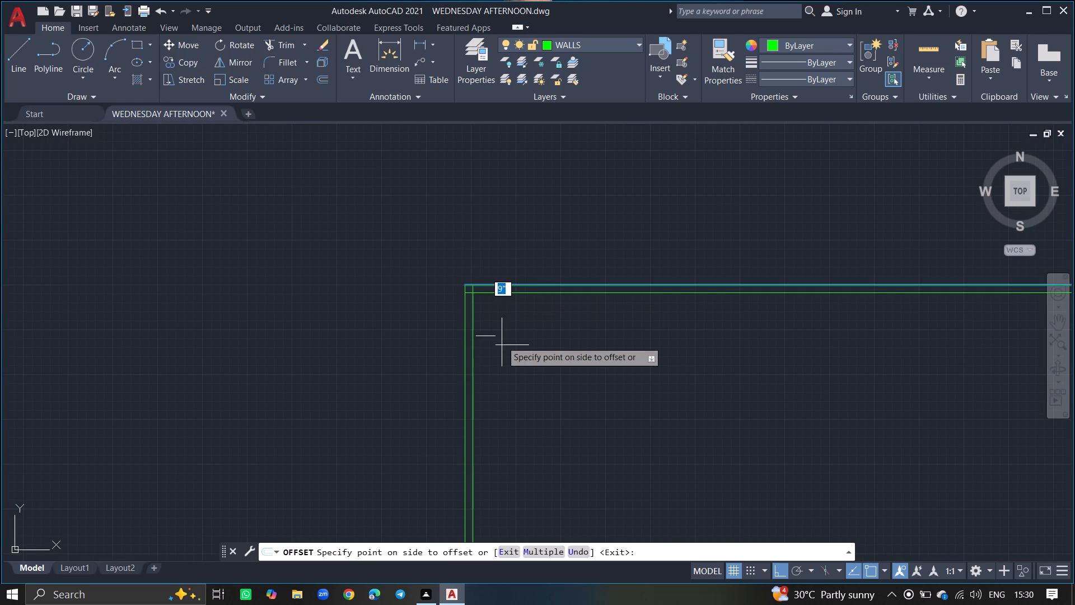
{"action": "left_click", "coordinate": [501, 372]}
{"action": "scroll", "coordinate": [484, 297], "scroll_direction": "up", "scroll_amount": 1, "text": "ctrl"}
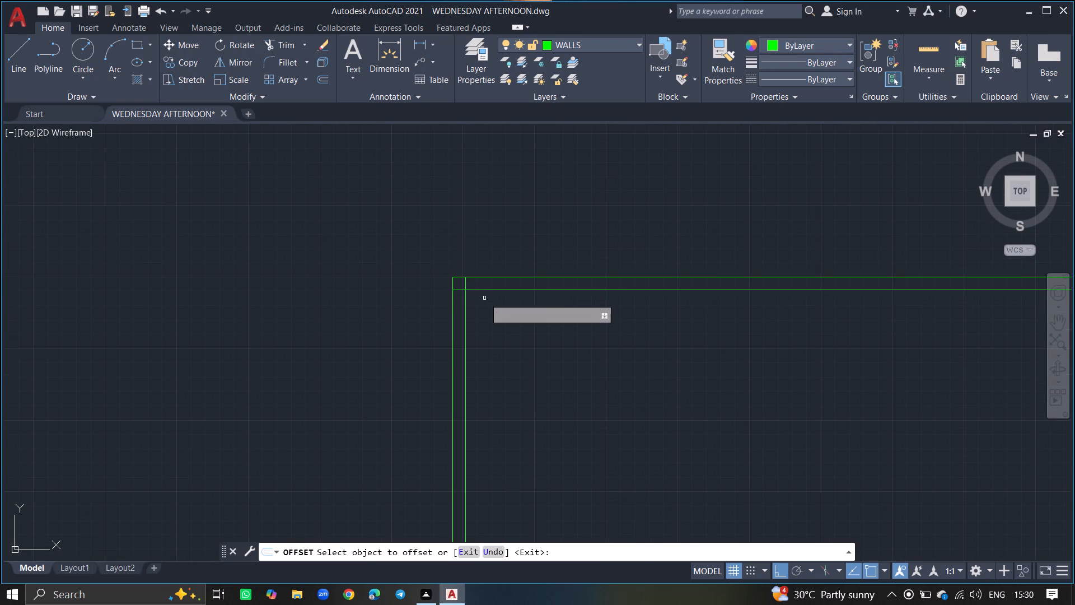
{"action": "scroll", "coordinate": [484, 298], "scroll_direction": "up", "scroll_amount": 1, "text": "ctrl"}
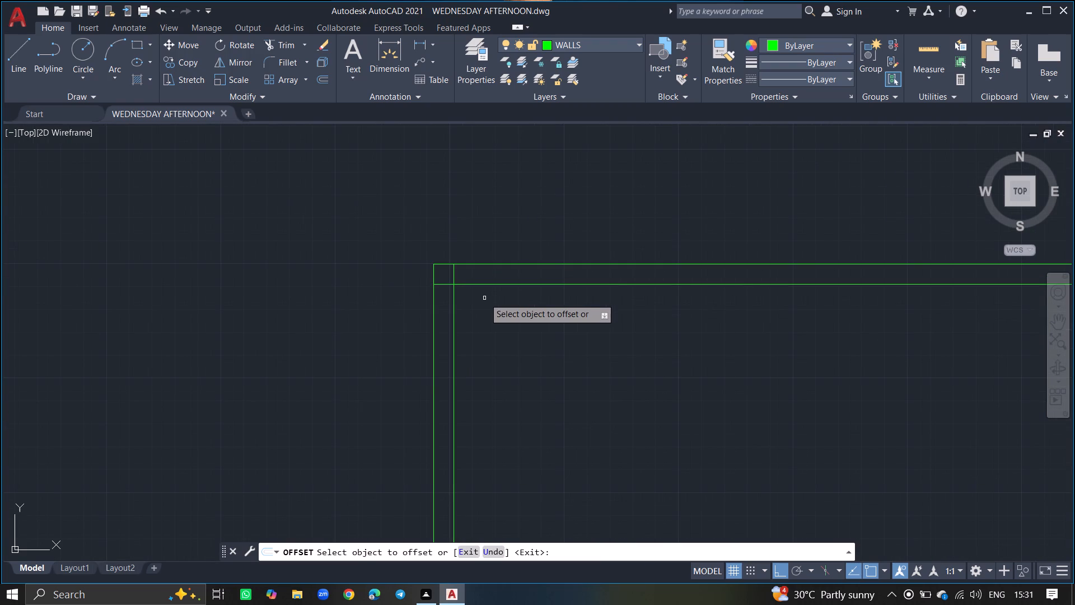
{"action": "key", "text": "Return"}
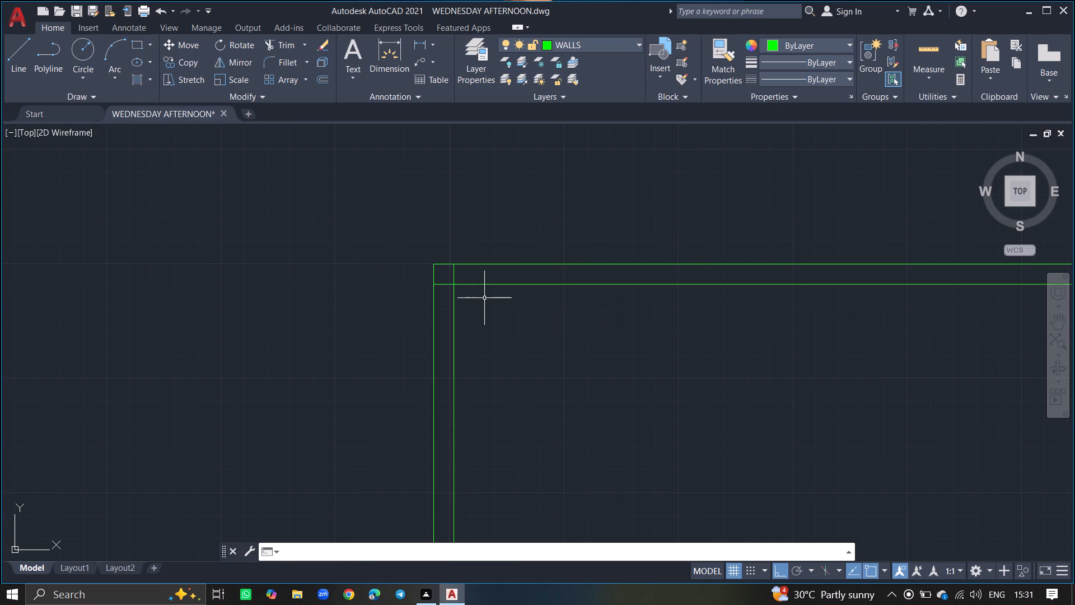
Offset the inner vertical line of the west wall 10' east to set the first room's width.
{"action": "type", "text": "OFFSET"}
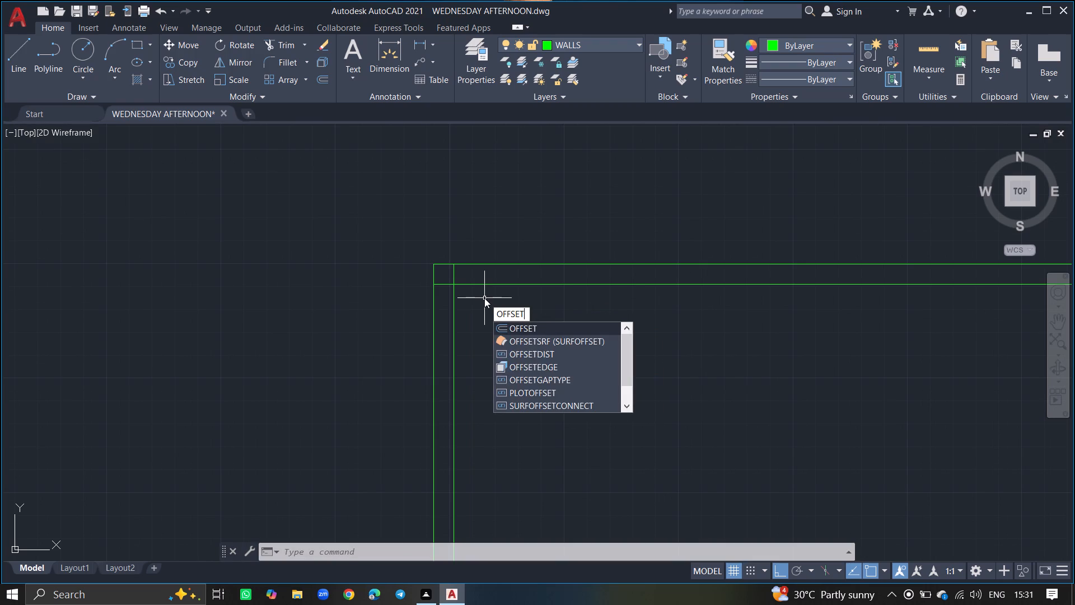
{"action": "key", "text": "Return"}
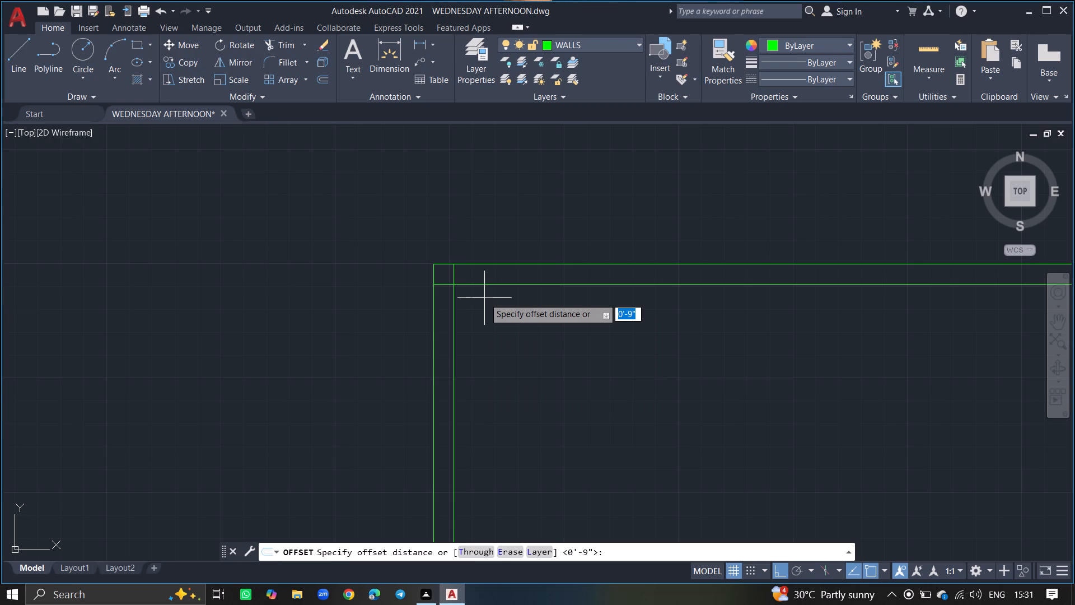
{"action": "key", "text": "1"}
{"action": "type", "text": "0'"}
{"action": "key", "text": "Return"}
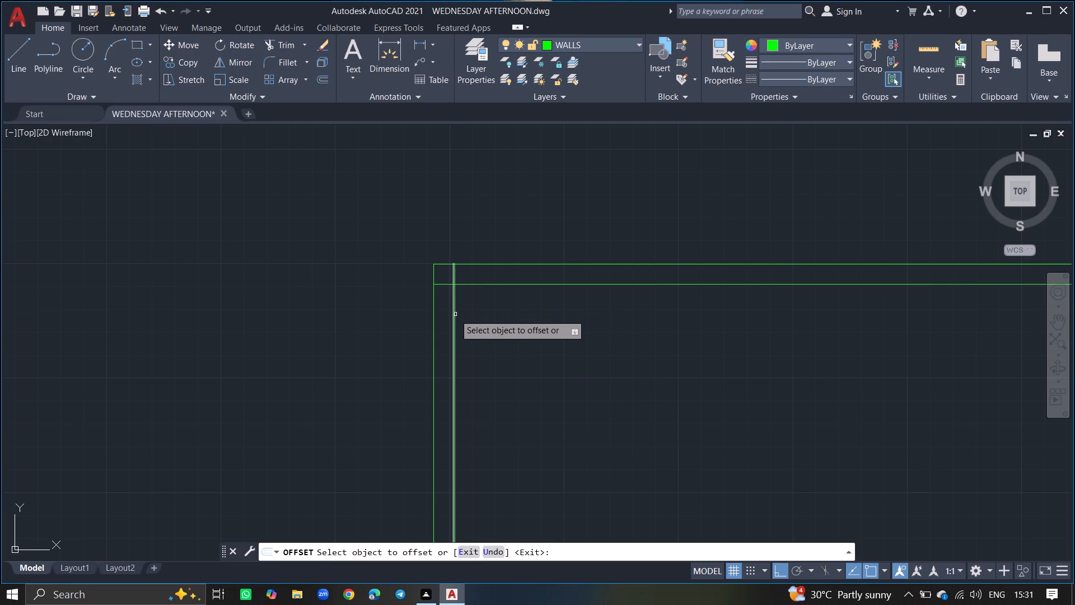
{"action": "left_click", "coordinate": [455, 315]}
{"action": "left_click", "coordinate": [537, 330]}
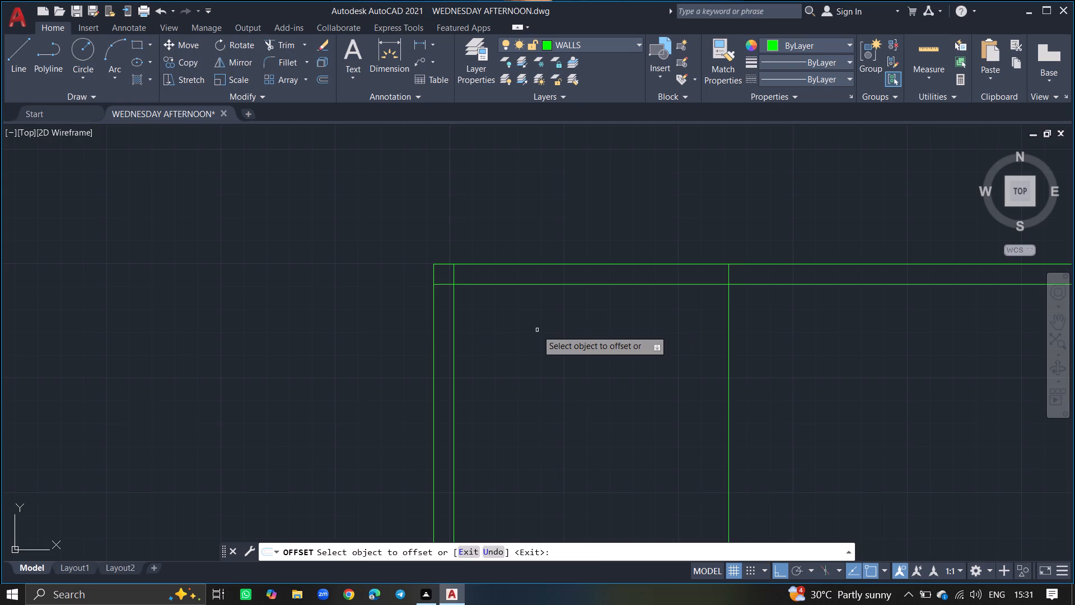
{"action": "scroll", "coordinate": [537, 330], "scroll_direction": "down", "scroll_amount": 3, "text": "ctrl"}
{"action": "key", "text": "Return"}
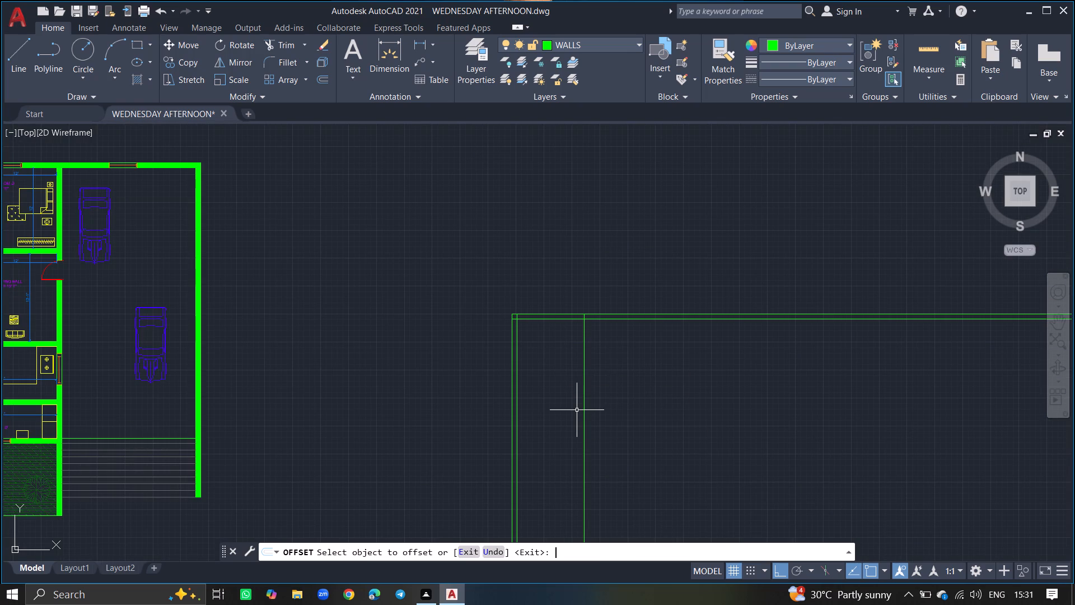
Offset the vertical line on the first room's east side 9" further east to form the partition wall.
{"action": "scroll", "coordinate": [607, 339], "scroll_direction": "up", "scroll_amount": 3, "text": "ctrl"}
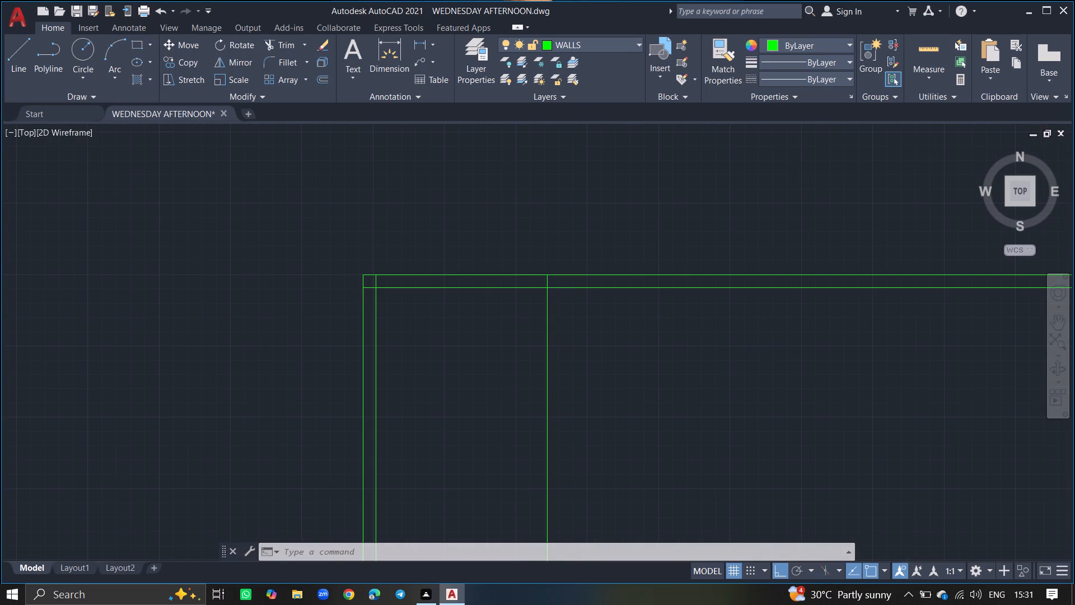
{"action": "type", "text": "OFF"}
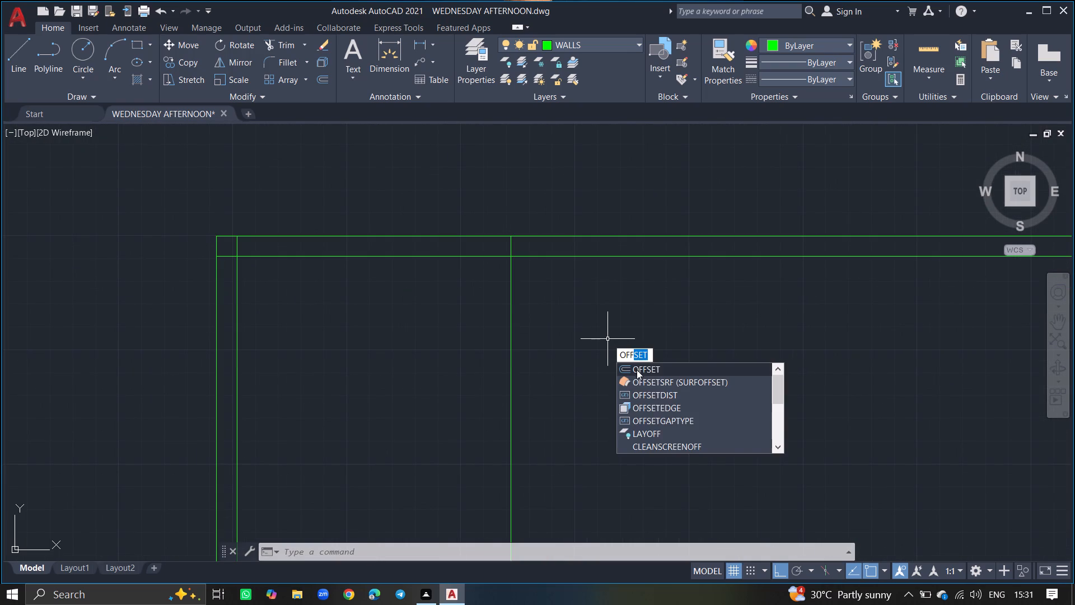
{"action": "left_click", "coordinate": [637, 368]}
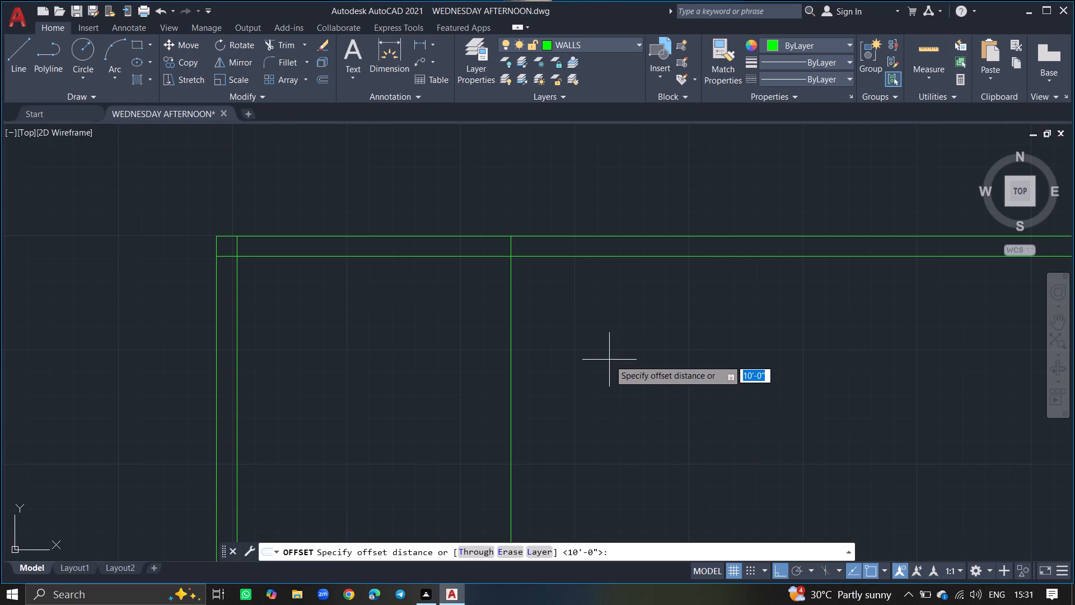
{"action": "key", "text": "9"}
{"action": "key", "text": "shift+quotedbl"}
{"action": "key", "text": "Return"}
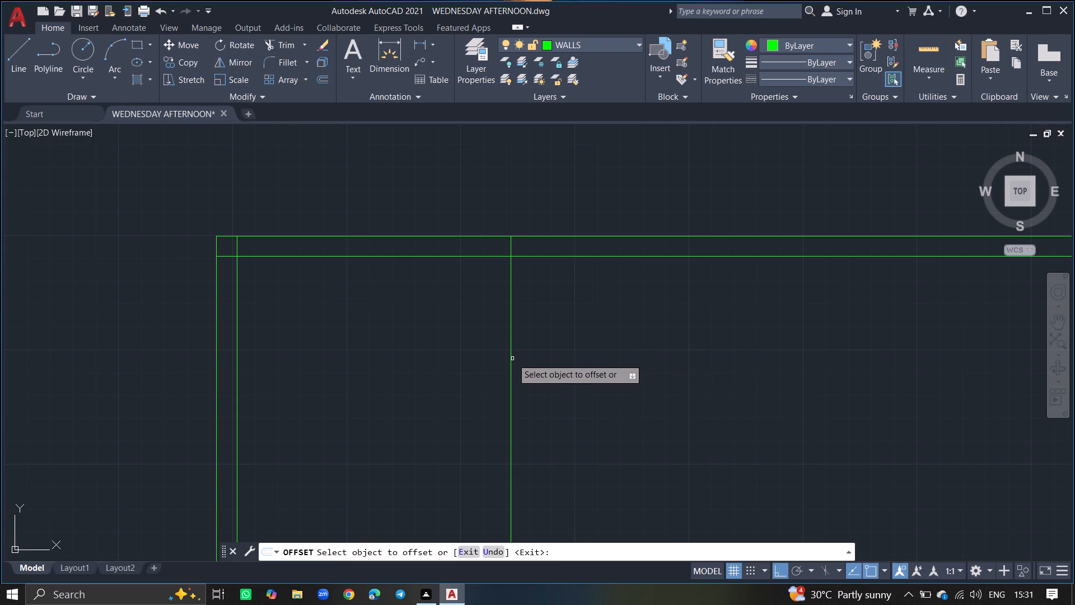
{"action": "left_click_drag", "start_coordinate": [511, 359], "coordinate": [541, 351]}
{"action": "left_click", "coordinate": [541, 351]}
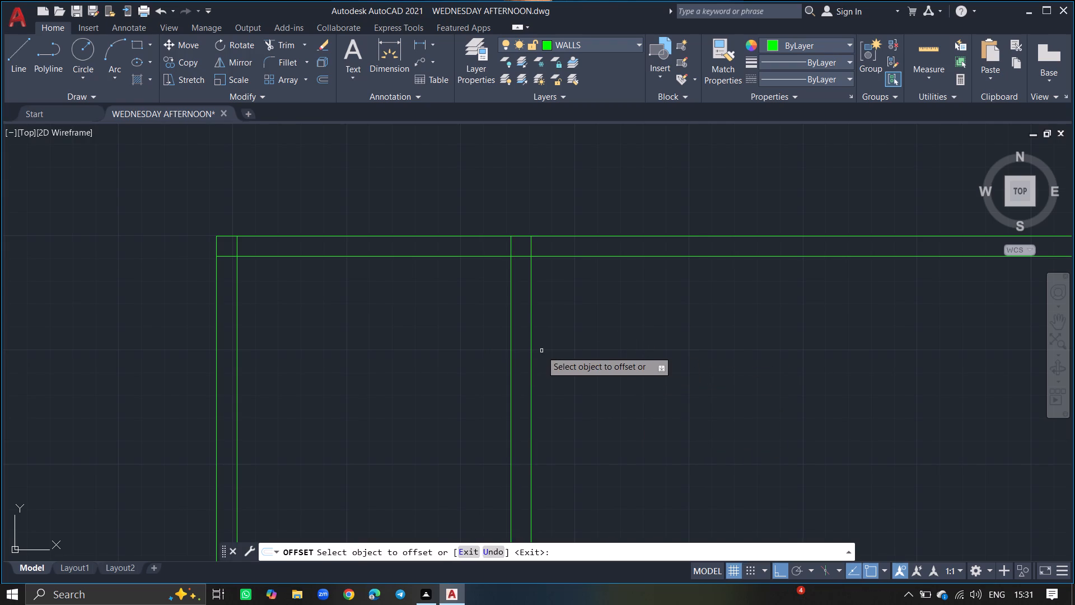
{"action": "scroll", "coordinate": [541, 351], "scroll_direction": "down", "scroll_amount": 4, "text": "ctrl"}
{"action": "scroll", "coordinate": [512, 352], "scroll_direction": "up", "scroll_amount": 3, "text": "ctrl"}
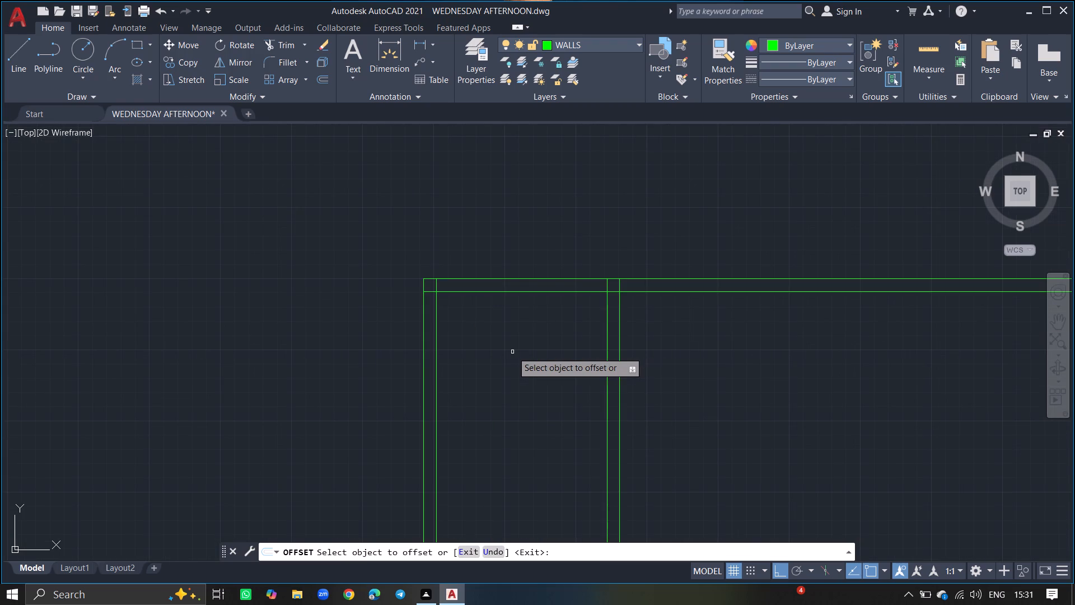
{"action": "key", "text": "Return"}
Offset the inner horizontal line of the north wall 10' south to set the first room's depth.
{"action": "key", "text": "o"}
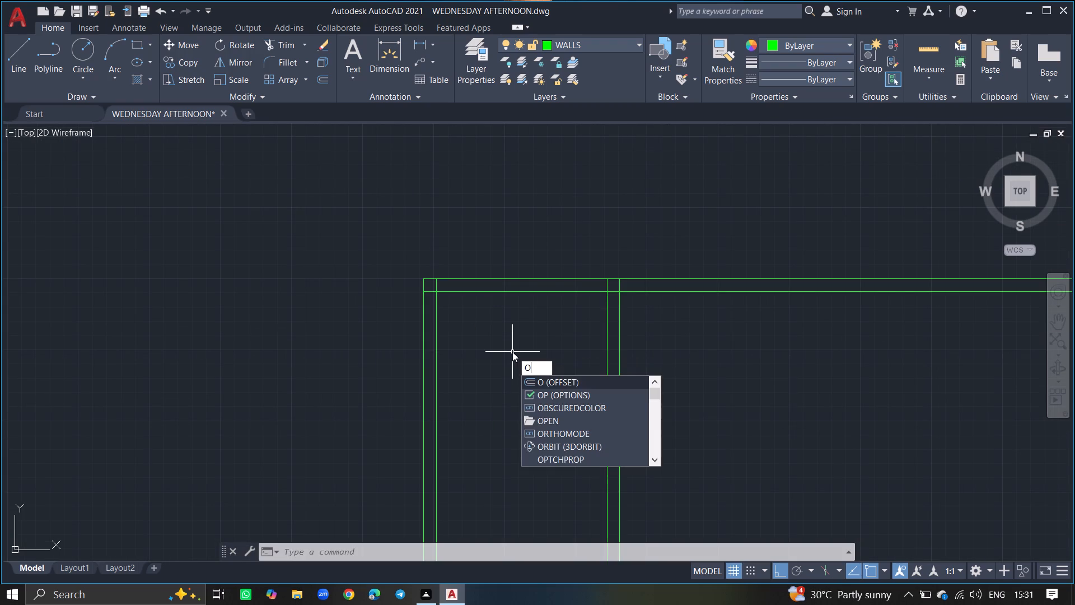
{"action": "type", "text": "FF"}
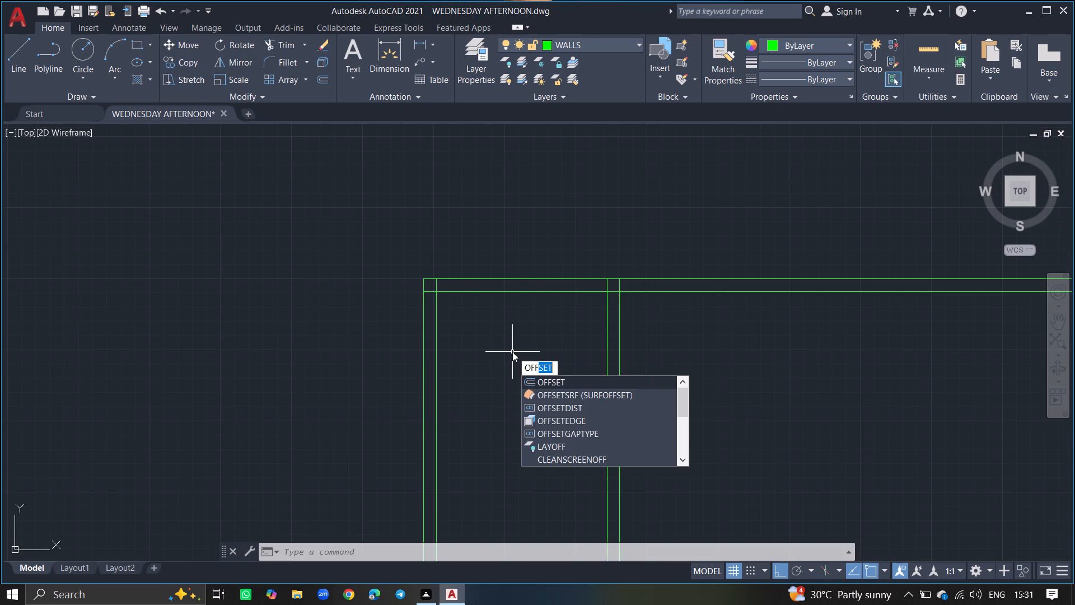
{"action": "left_click", "coordinate": [534, 379]}
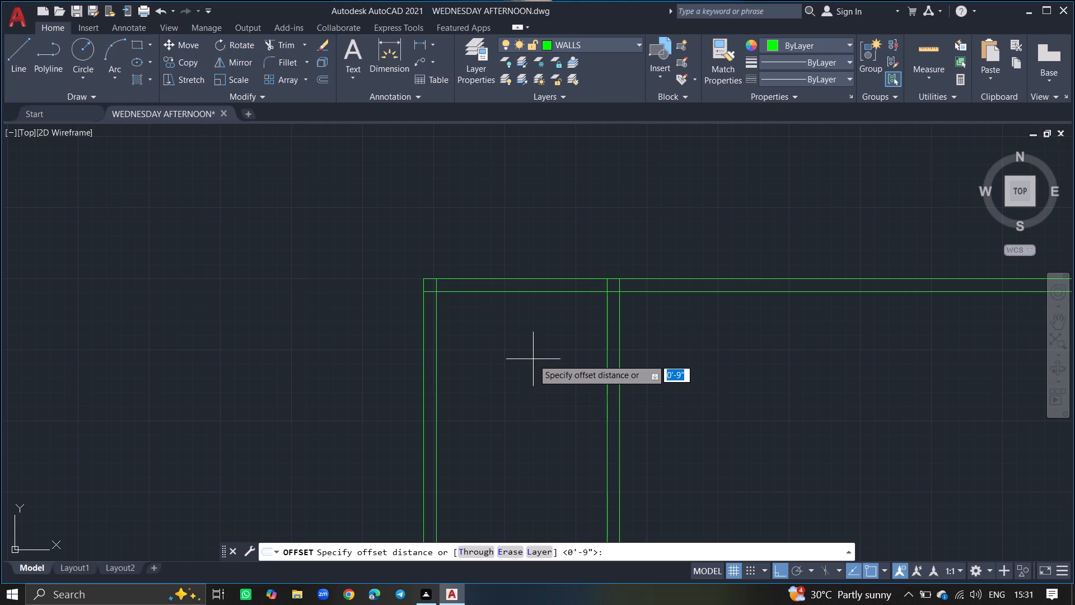
{"action": "type", "text": "10'"}
{"action": "key", "text": "Return"}
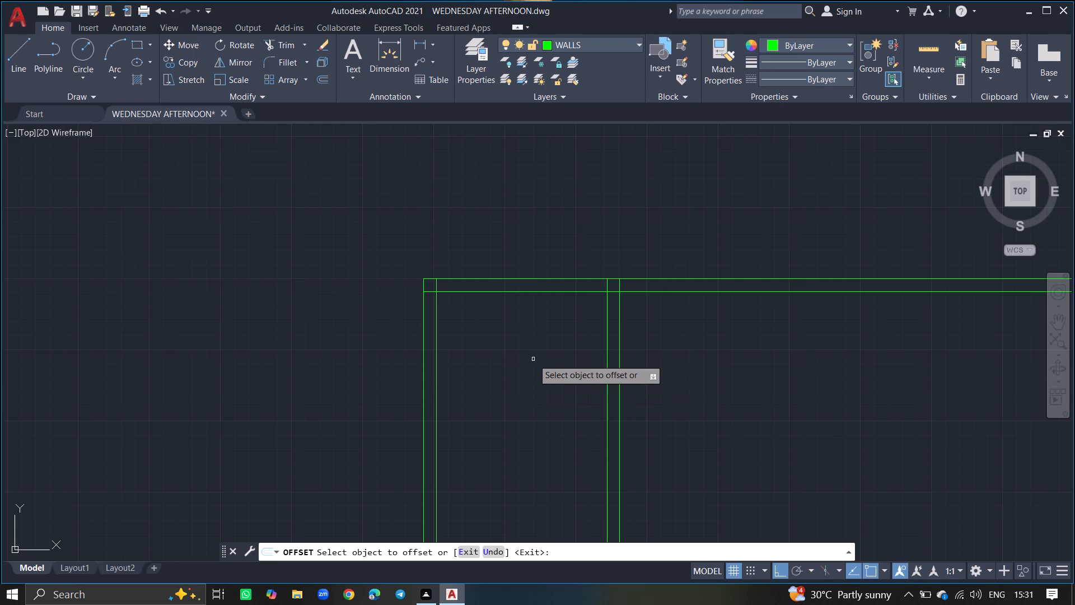
{"action": "left_click", "coordinate": [531, 292]}
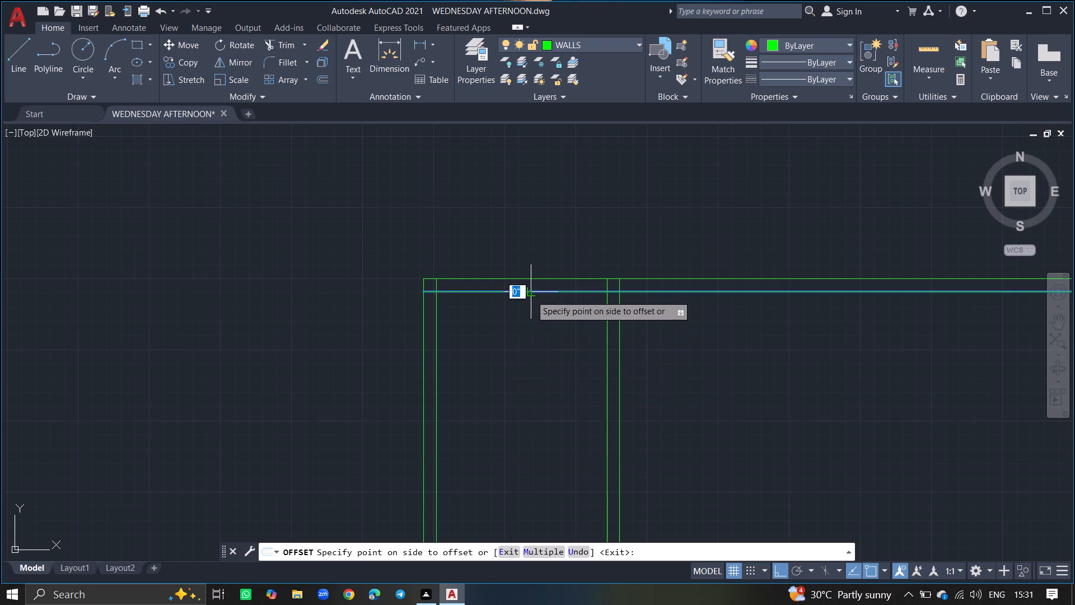
{"action": "left_click", "coordinate": [531, 361]}
{"action": "key", "text": "Return"}
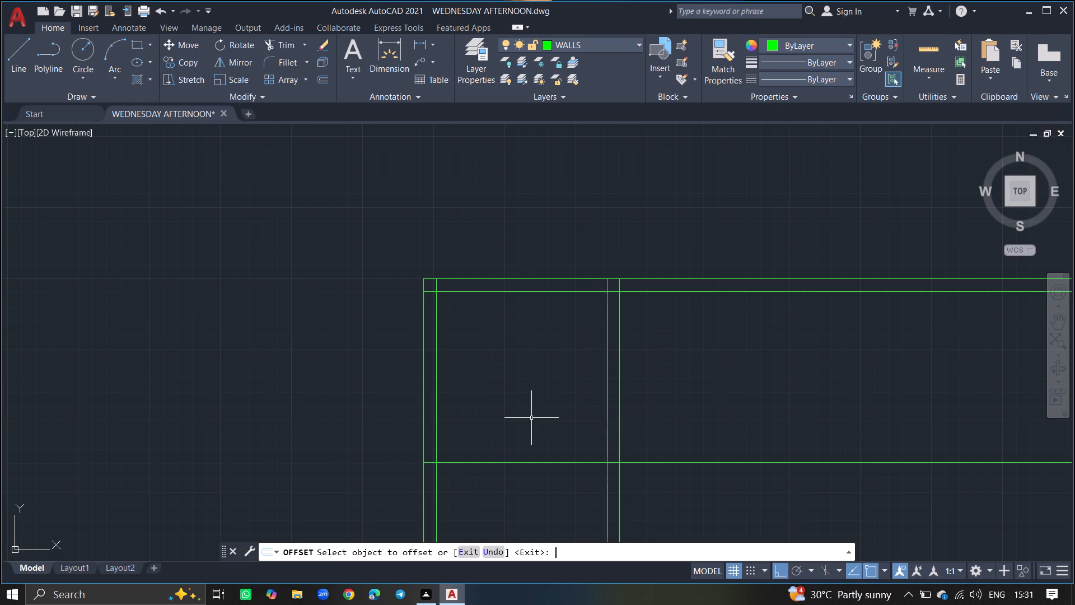
Offset the horizontal line on the first room's south side 9" further south to form its south wall.
{"action": "key", "text": "o"}
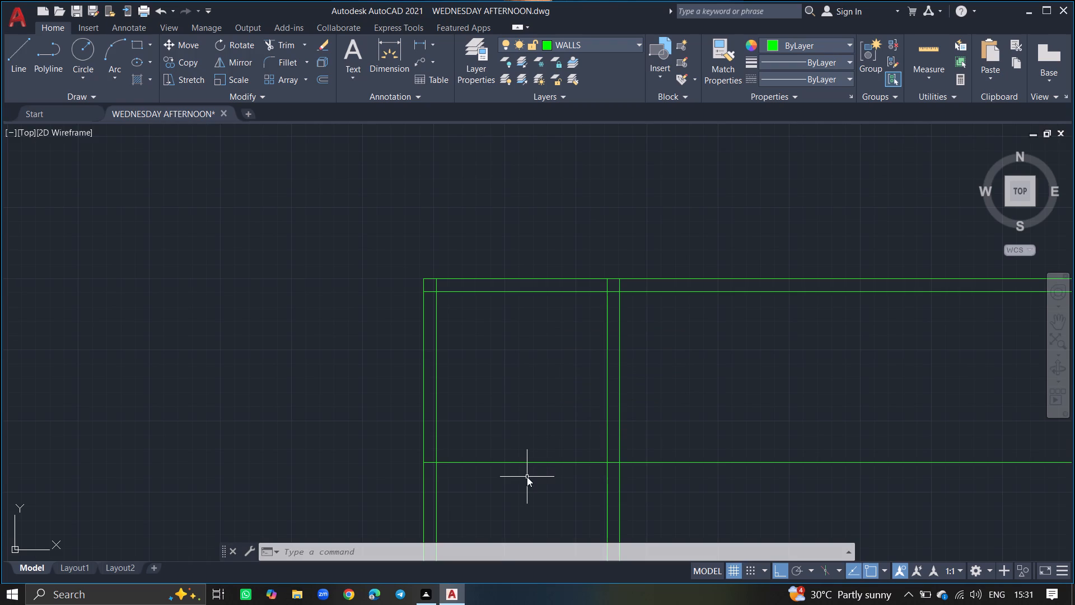
{"action": "type", "text": "FF"}
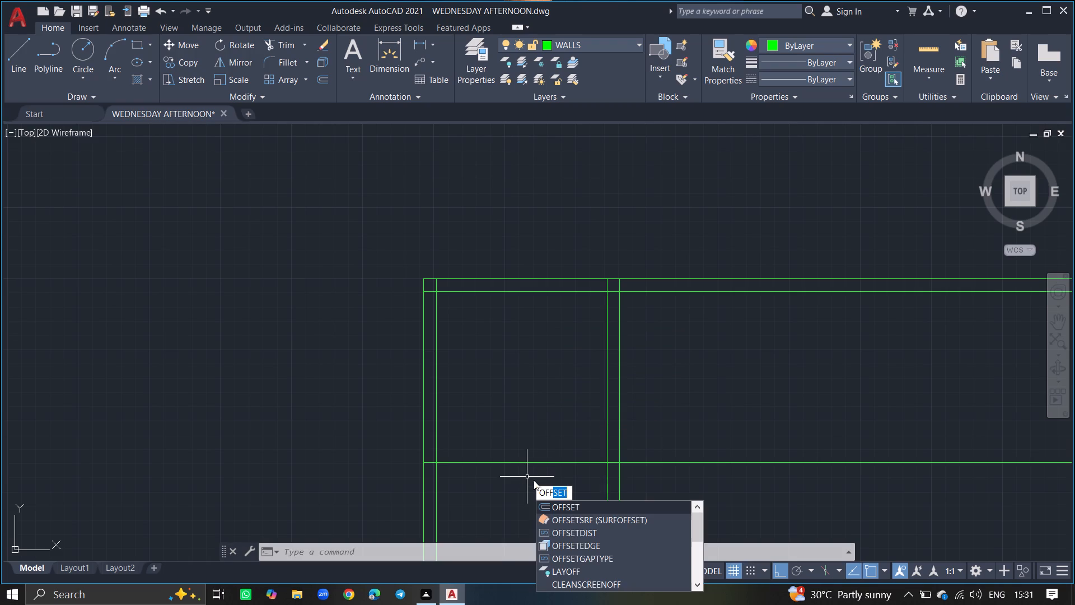
{"action": "left_click", "coordinate": [560, 507]}
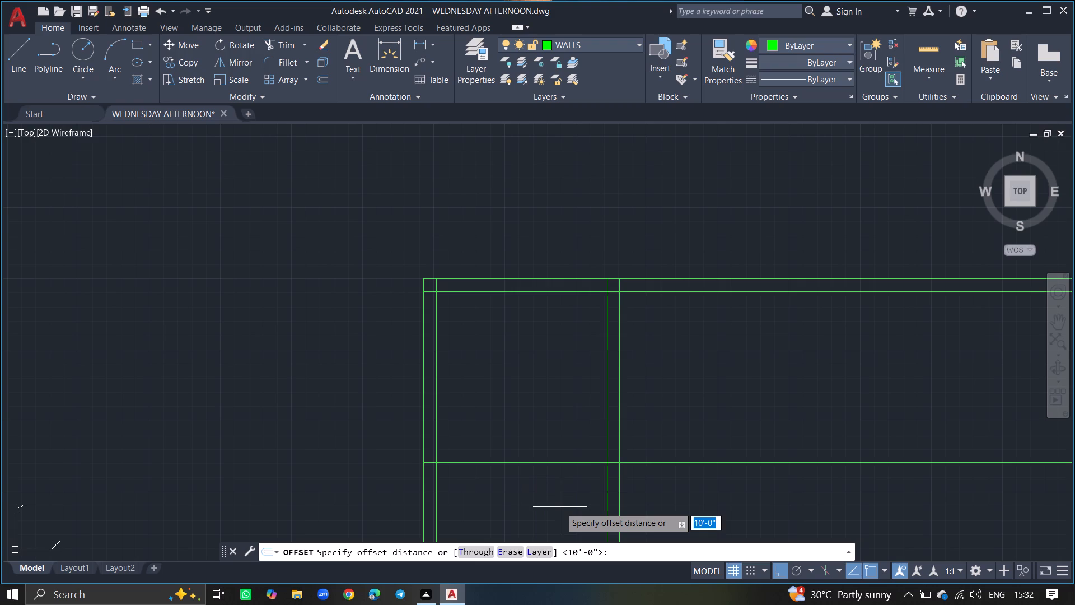
{"action": "key", "text": "9"}
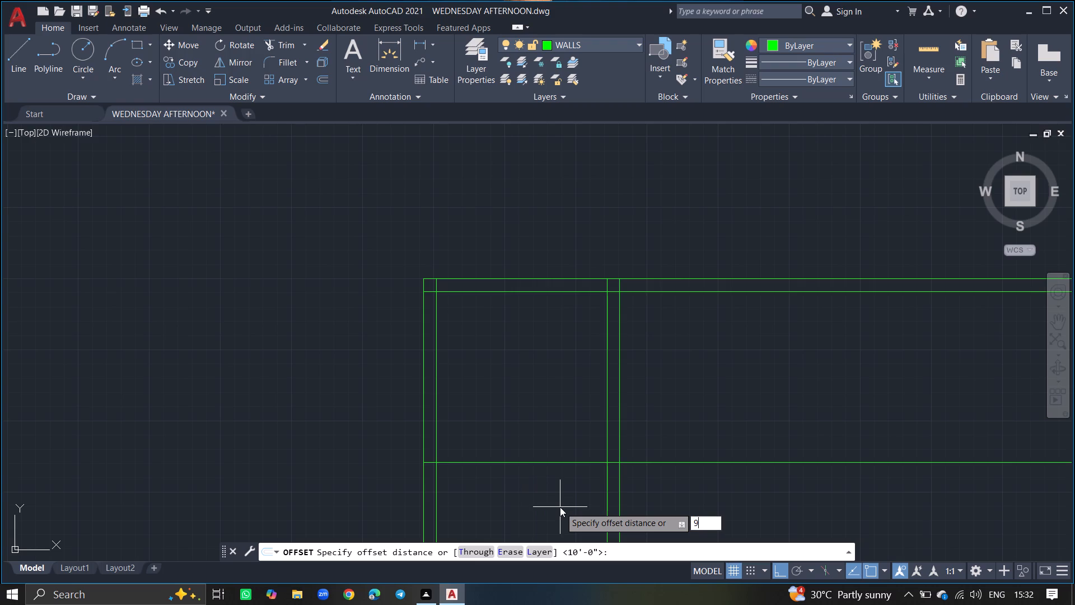
{"action": "key", "text": "shift+quotedbl"}
{"action": "key", "text": "Return"}
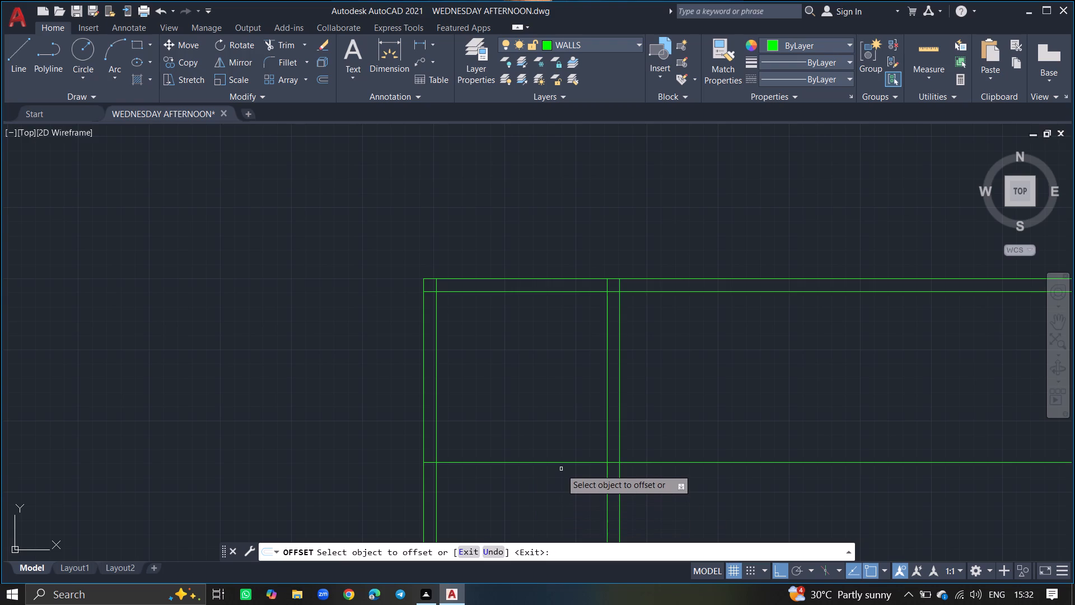
{"action": "left_click_drag", "start_coordinate": [561, 463], "coordinate": [561, 487]}
{"action": "left_click", "coordinate": [561, 487]}
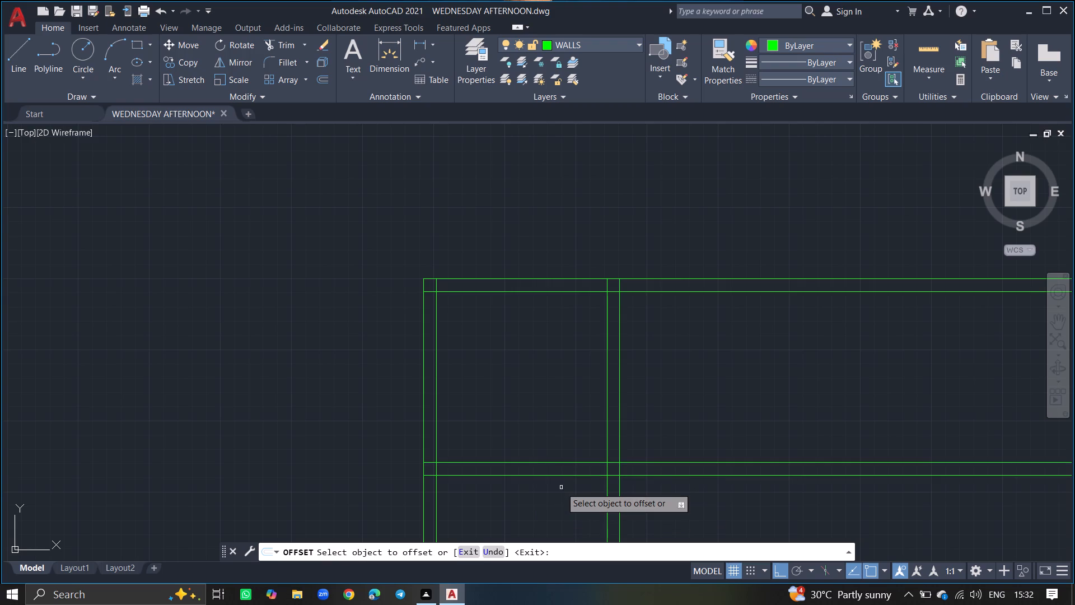
{"action": "key", "text": "Return"}
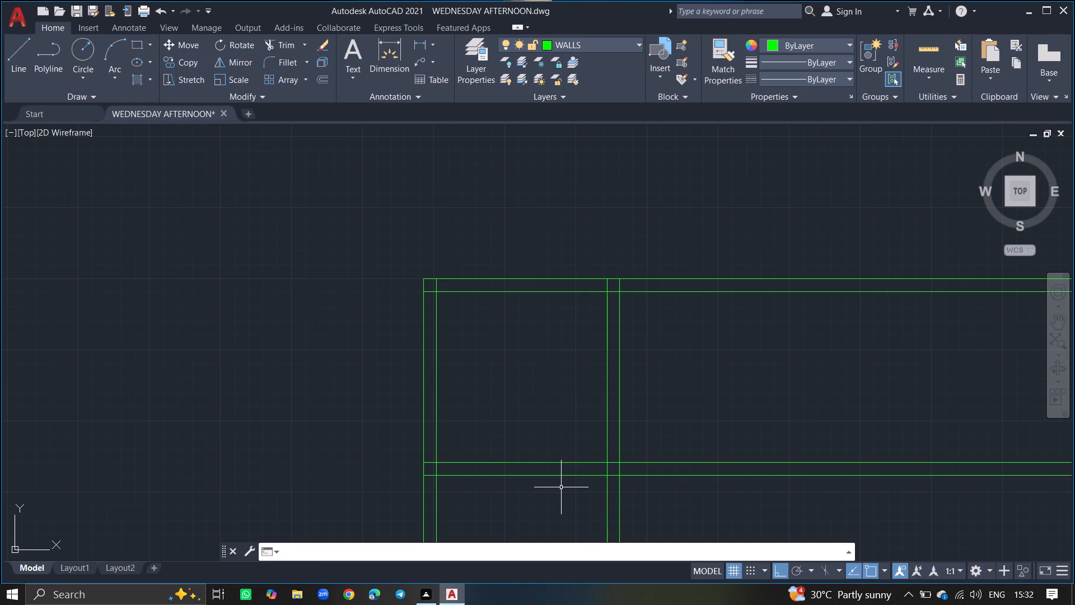
Trim the partition lines south of the first room and its south wall lines east of the partition, closing the southeast corner.
{"action": "type", "text": "TRI"}
{"action": "key", "text": "m"}
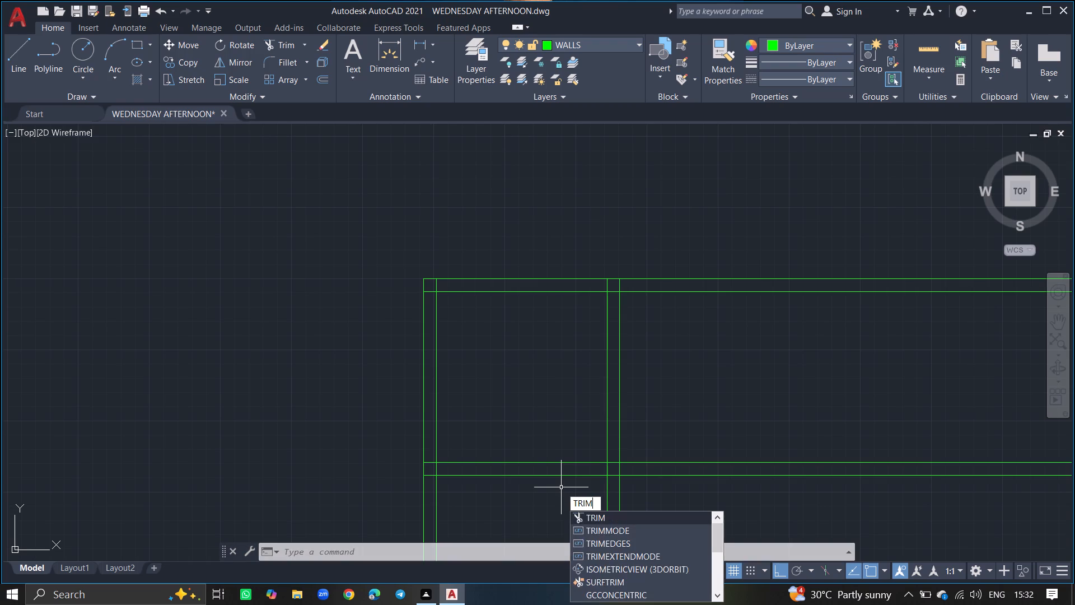
{"action": "key", "text": "Return"}
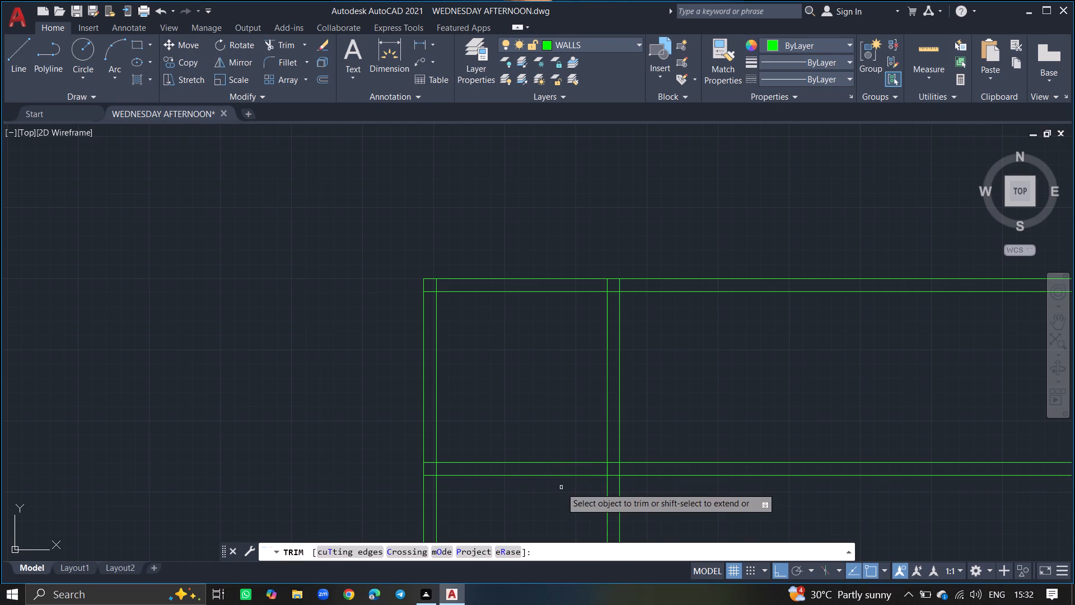
{"action": "left_click", "coordinate": [607, 508]}
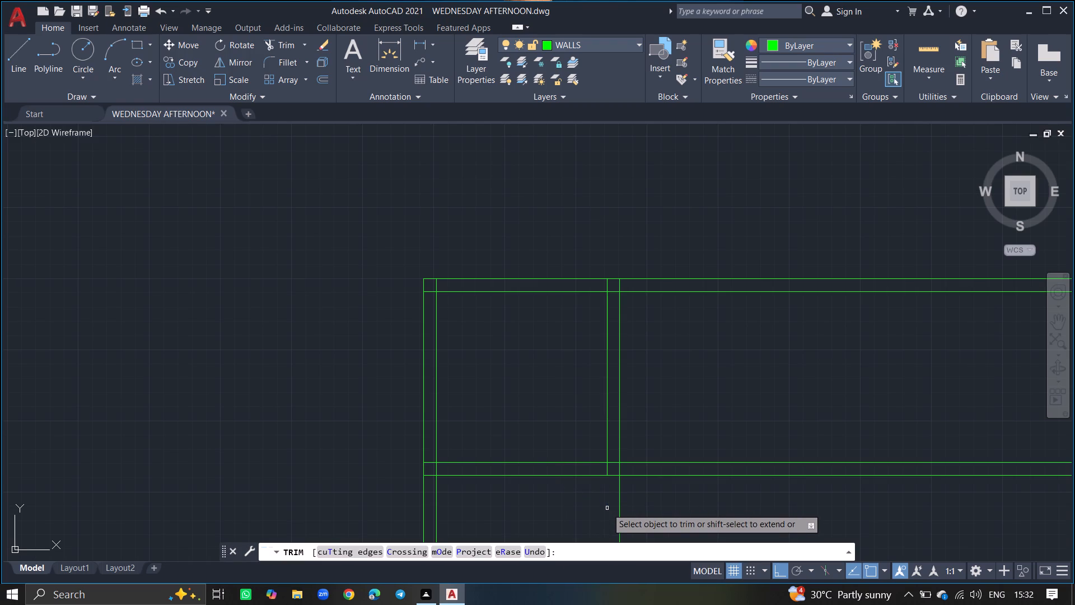
{"action": "left_click", "coordinate": [619, 510]}
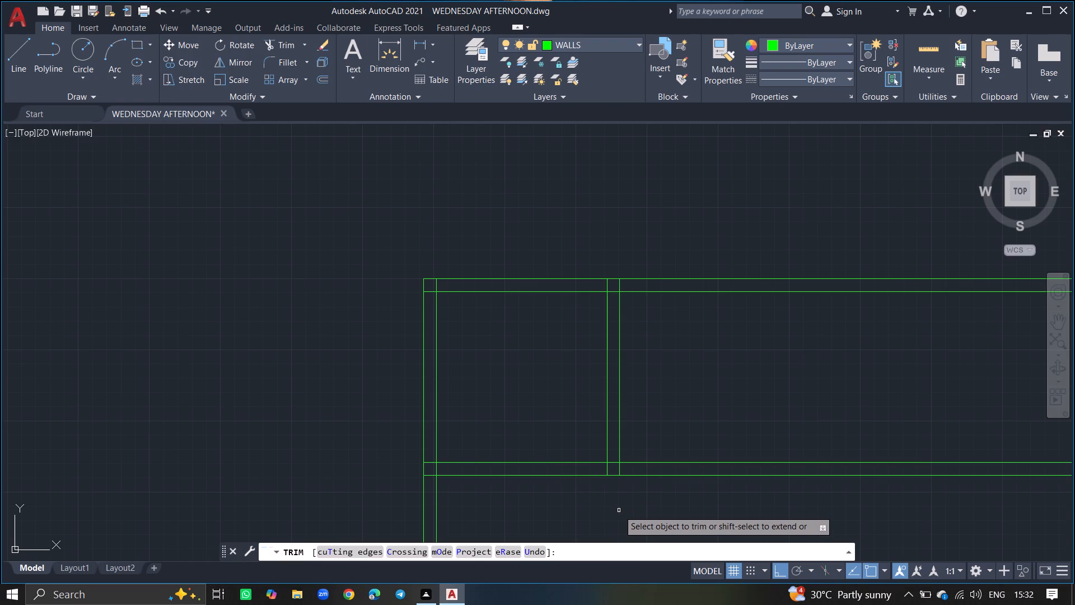
{"action": "left_click", "coordinate": [659, 462]}
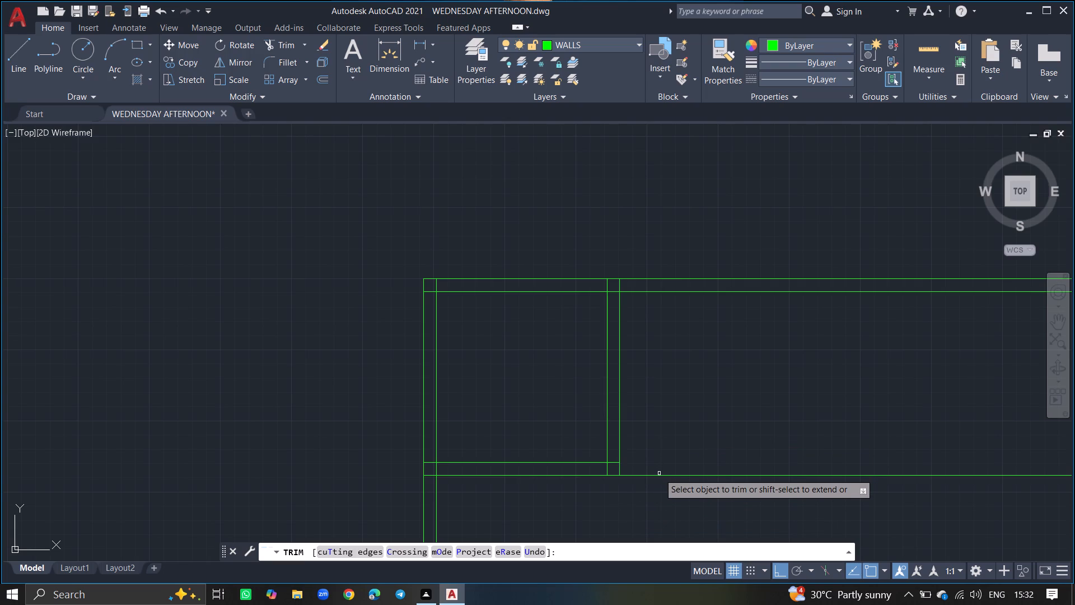
{"action": "left_click", "coordinate": [659, 477]}
{"action": "key", "text": "Return"}
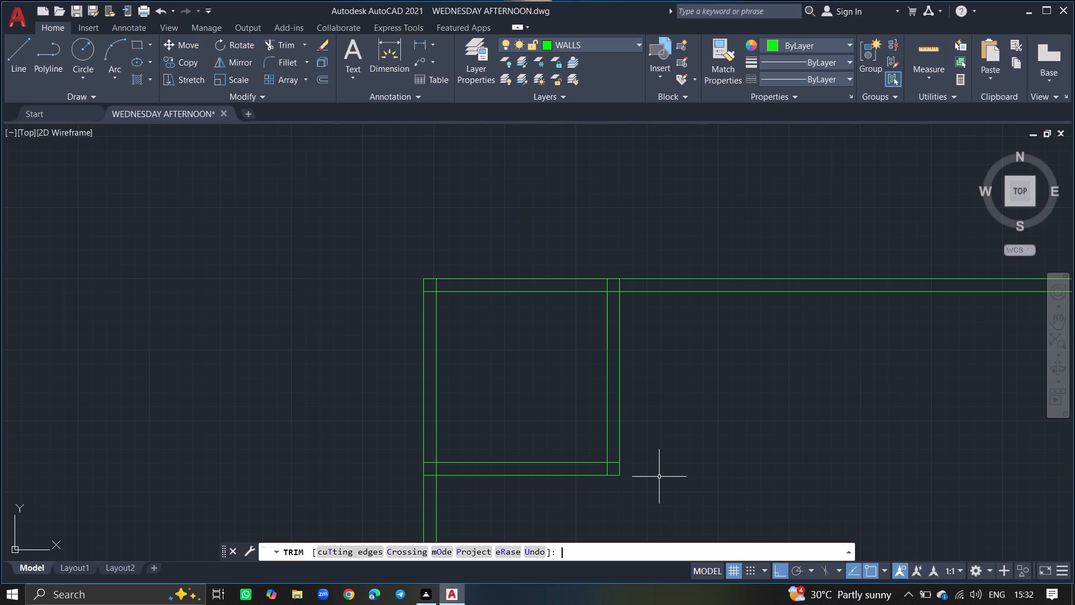
Save the drawing.
{"action": "key", "text": "ctrl+s"}
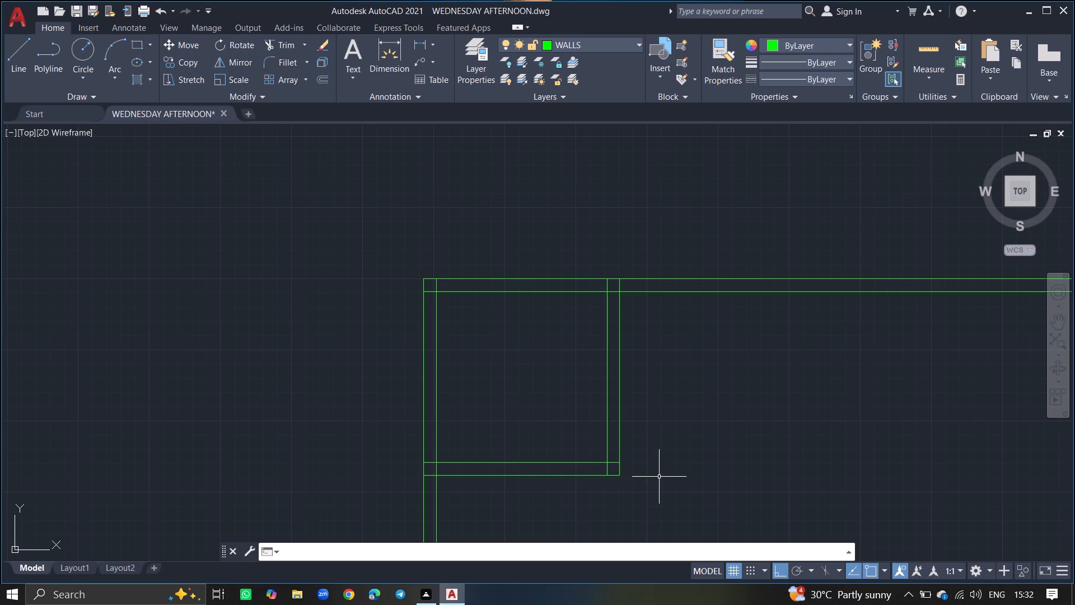
{"action": "key", "text": "ctrl+s"}
Offset the east line of the first room's partition wall 10' east to set the second room's width.
{"action": "type", "text": "OFF"}
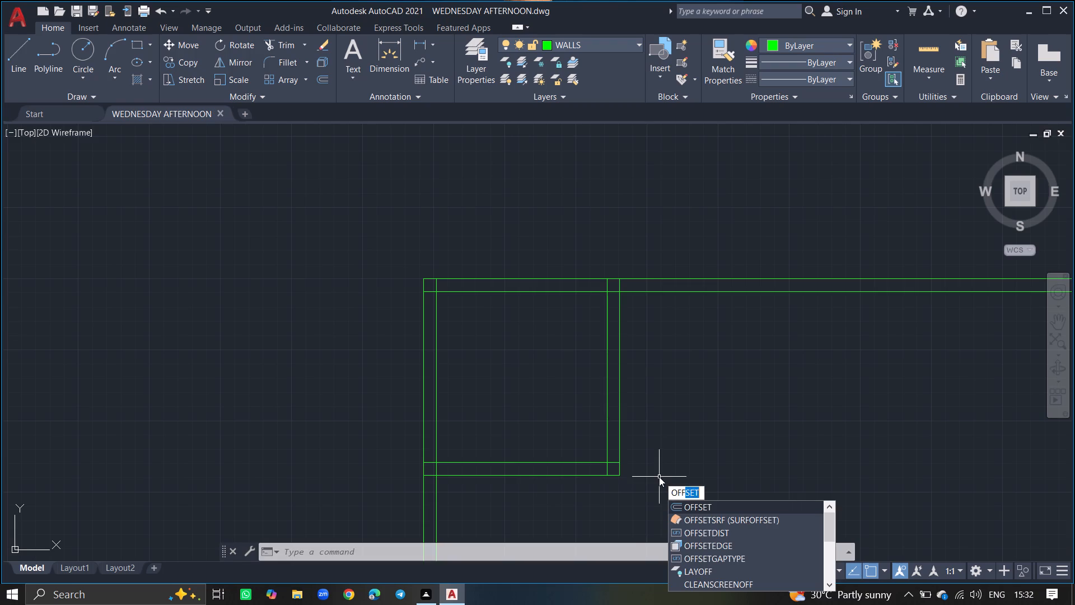
{"action": "type", "text": "SET"}
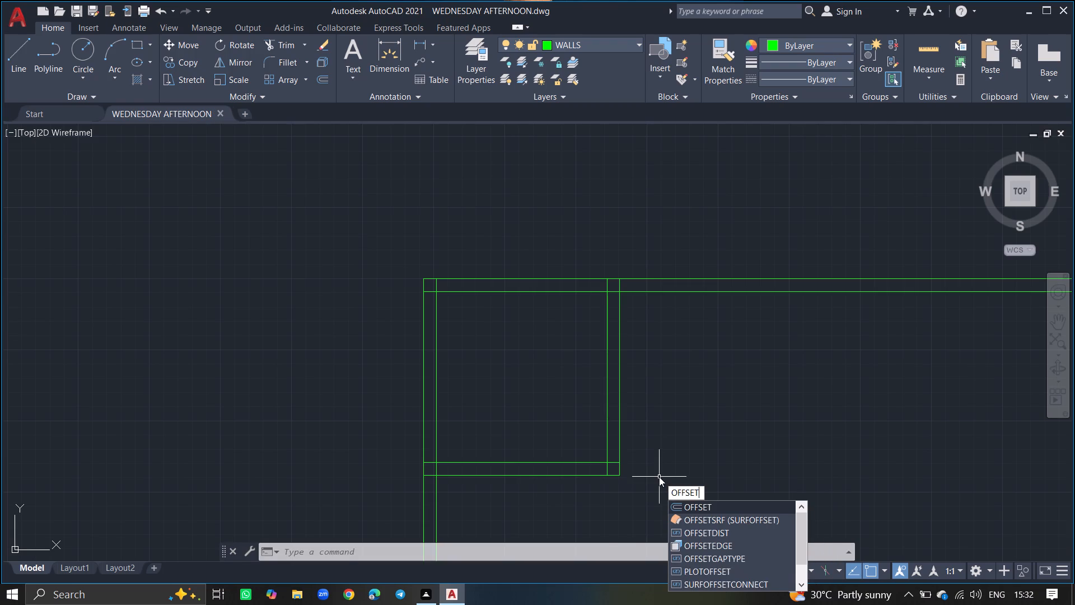
{"action": "key", "text": "Return"}
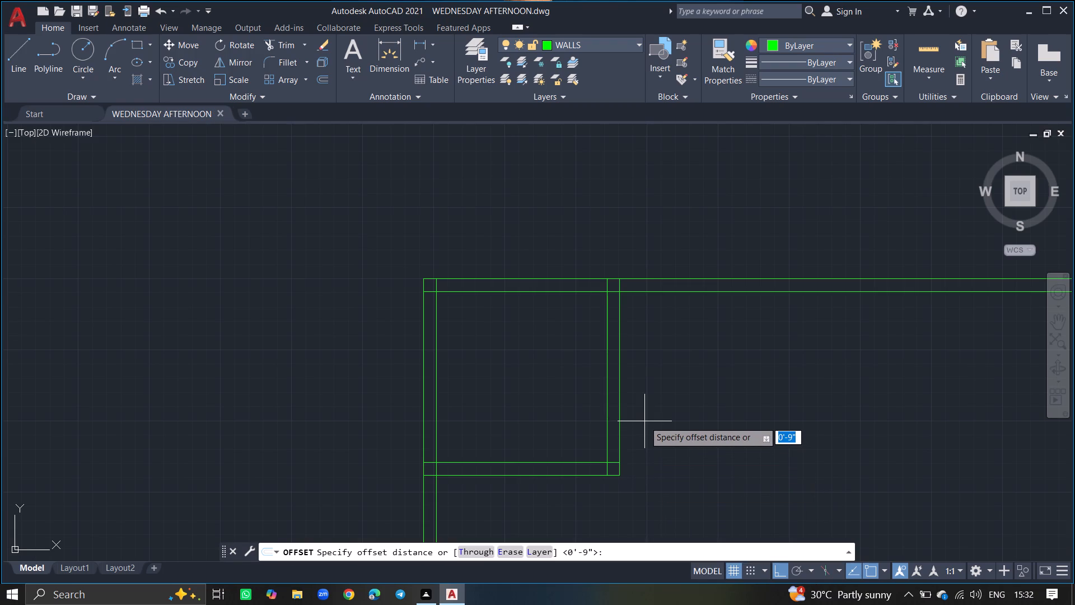
{"action": "key", "text": "1"}
{"action": "type", "text": "0'"}
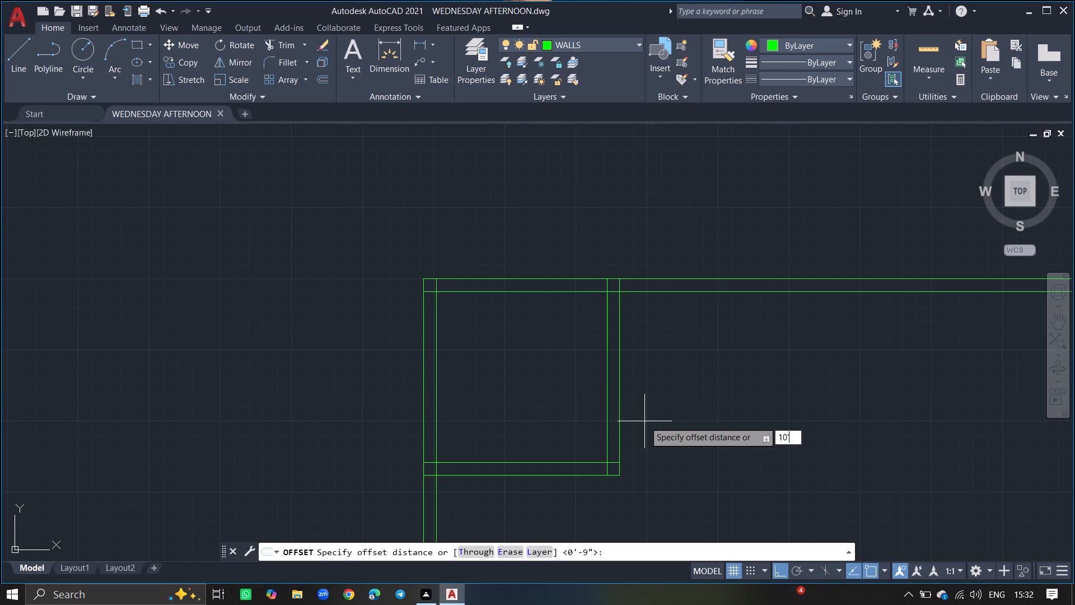
{"action": "key", "text": "Return"}
{"action": "left_click_drag", "start_coordinate": [619, 416], "coordinate": [681, 416]}
{"action": "left_click", "coordinate": [681, 416]}
{"action": "key", "text": "Return"}
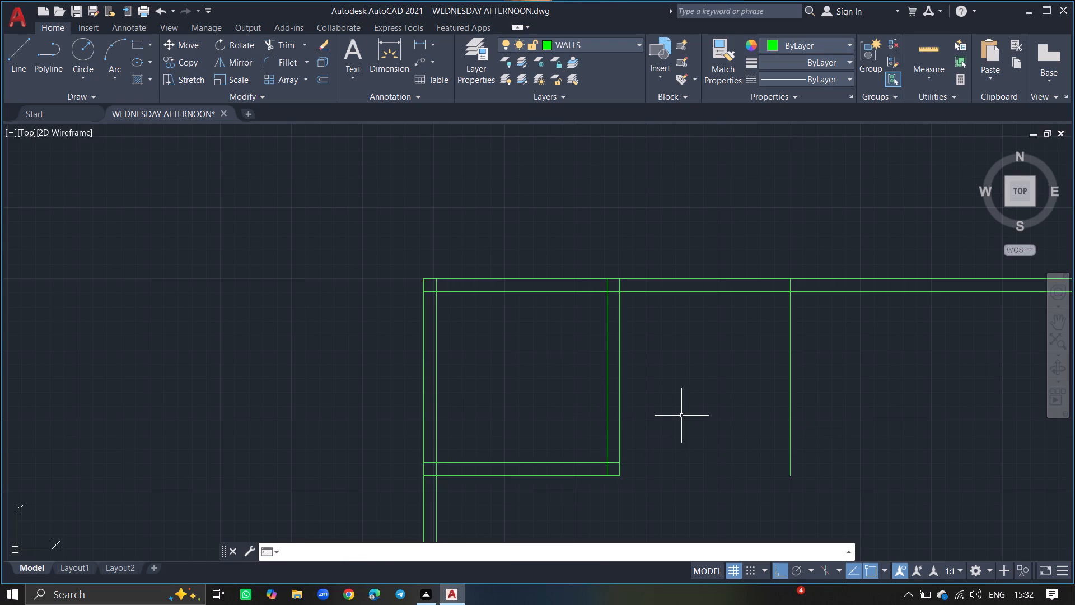
Offset the vertical line on the second room's east side 9" further east to form its east wall.
{"action": "type", "text": "OFFSET"}
{"action": "key", "text": "Return"}
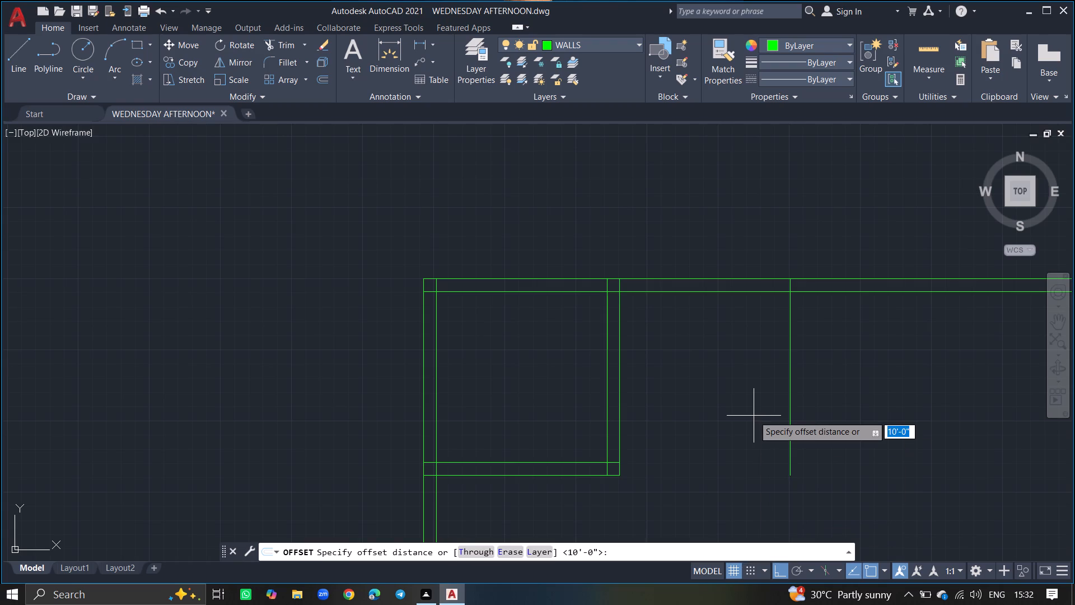
{"action": "key", "text": "9"}
{"action": "key", "text": "shift+quotedbl"}
{"action": "key", "text": "Return"}
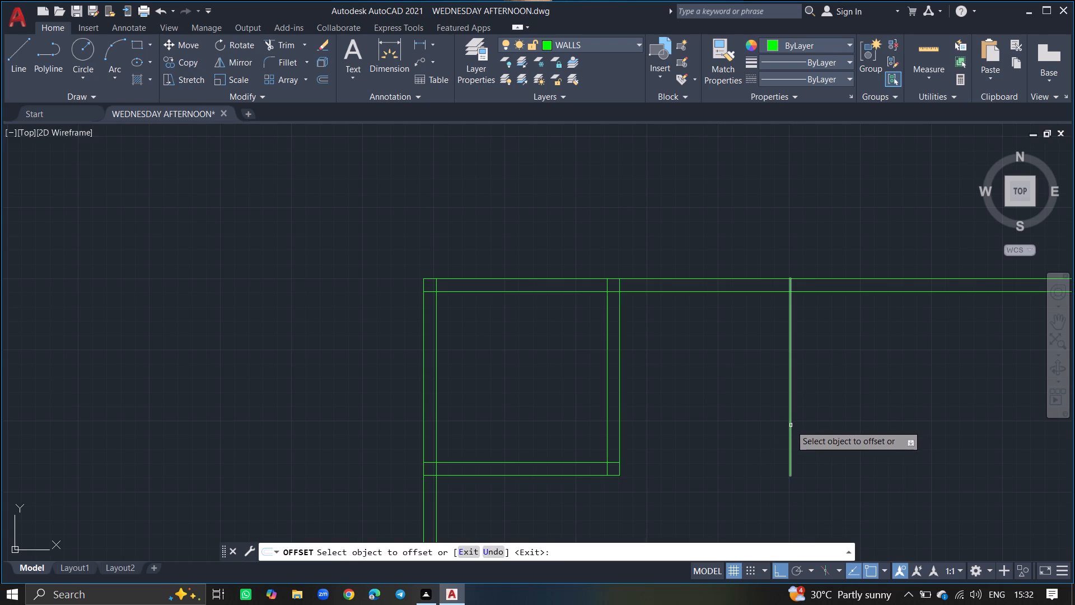
{"action": "left_click_drag", "start_coordinate": [790, 425], "coordinate": [811, 424]}
{"action": "left_click", "coordinate": [811, 424]}
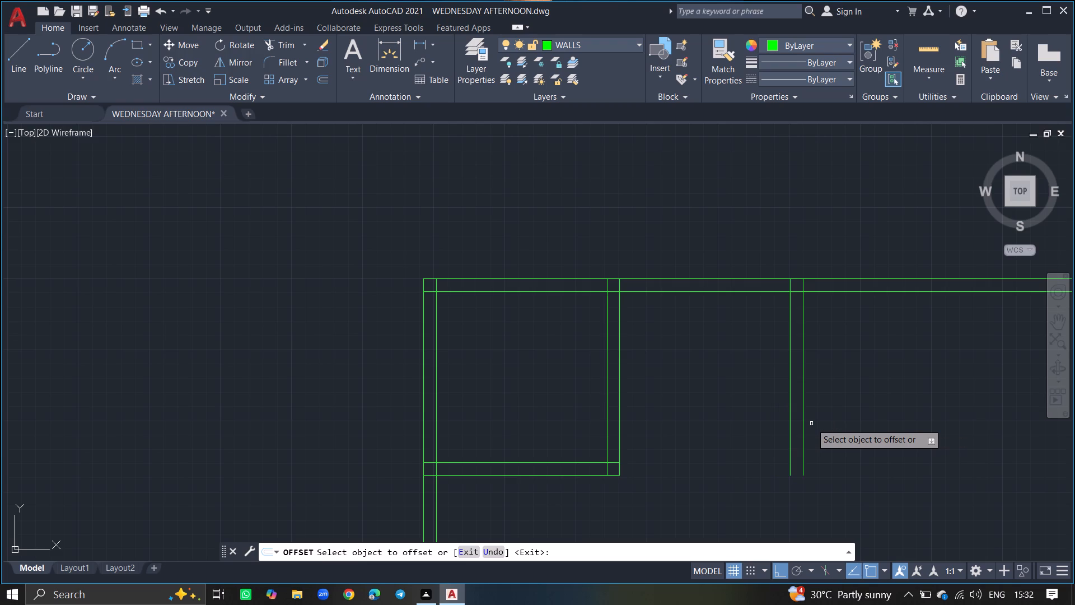
{"action": "key", "text": "Return"}
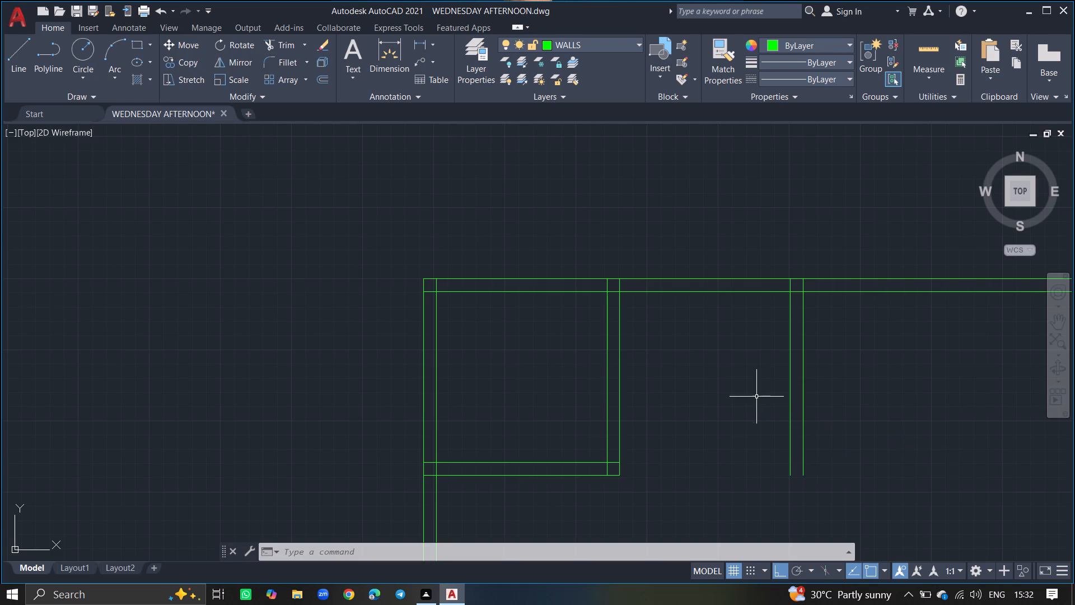
Offset the inner line of the north wall 10' south to set the second room's depth.
{"action": "type", "text": "OFFSET"}
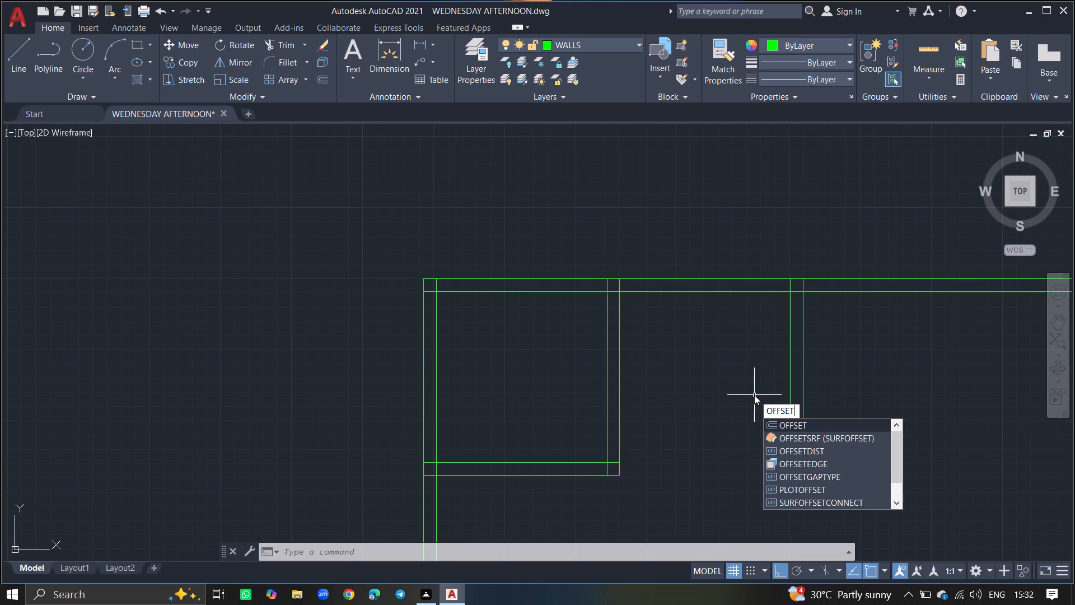
{"action": "key", "text": "Return"}
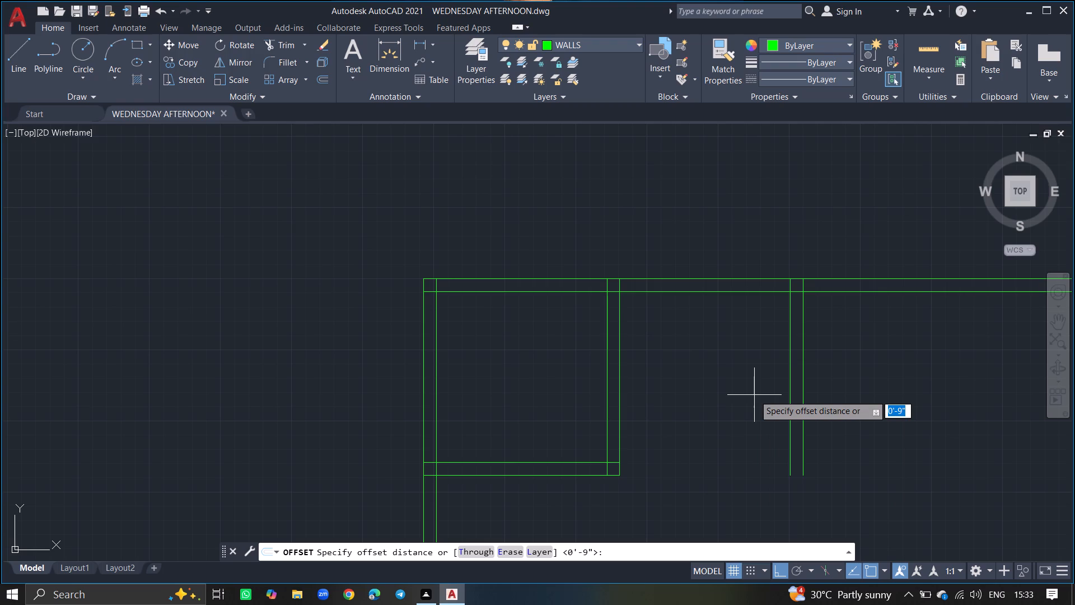
{"action": "key", "text": "1"}
{"action": "type", "text": "0'"}
{"action": "key", "text": "Return"}
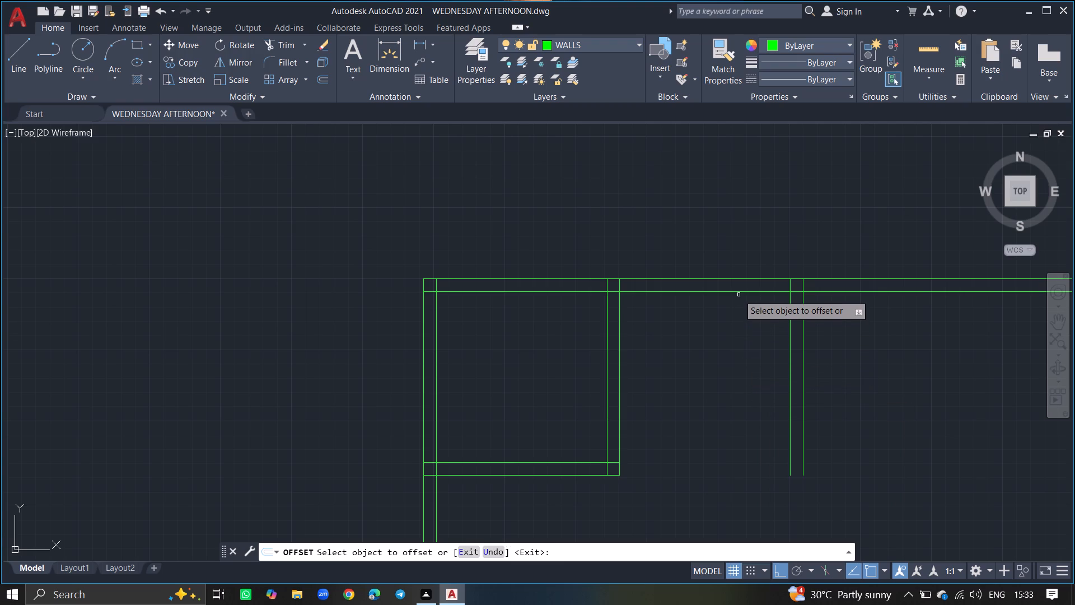
{"action": "left_click_drag", "start_coordinate": [739, 292], "coordinate": [735, 378]}
{"action": "left_click", "coordinate": [735, 378]}
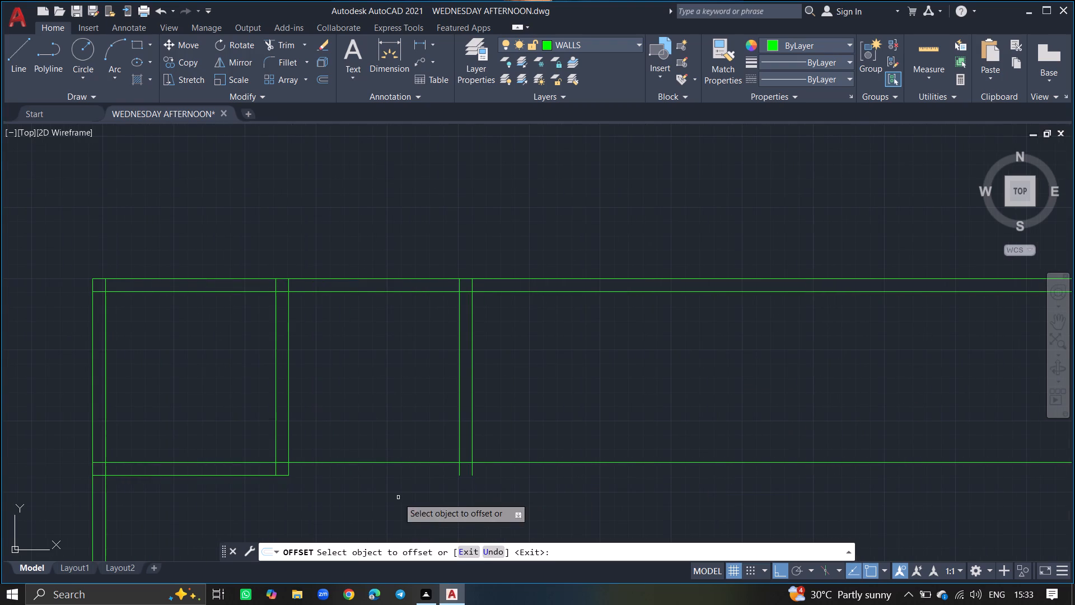
{"action": "key", "text": "Return"}
Offset the new horizontal line on the second room's south side 9" further south to form its south wall.
{"action": "type", "text": "OFF"}
{"action": "type", "text": "SET"}
{"action": "key", "text": "Return"}
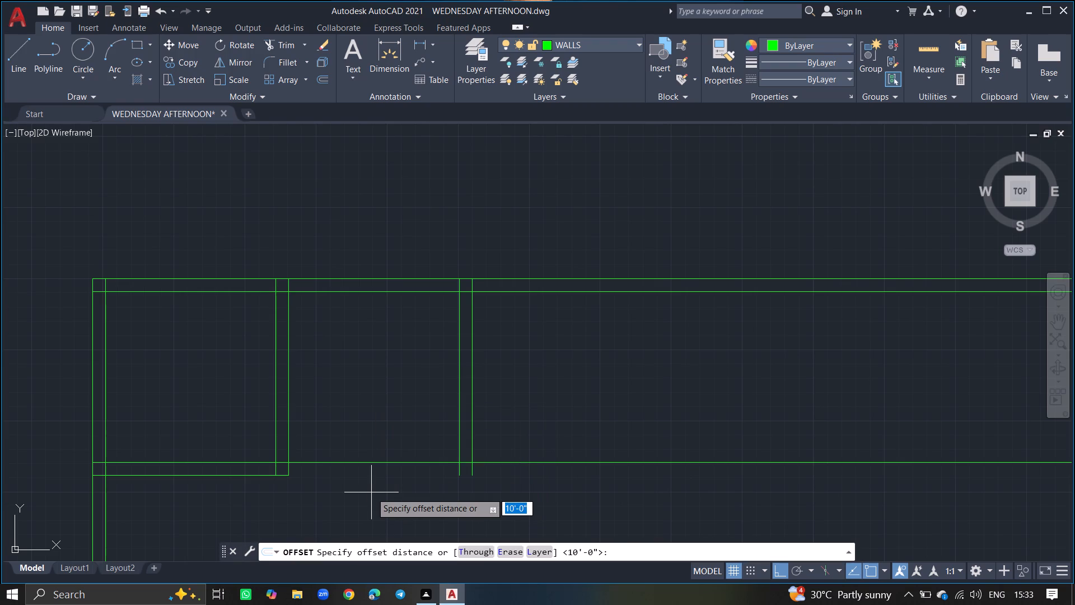
{"action": "key", "text": "9"}
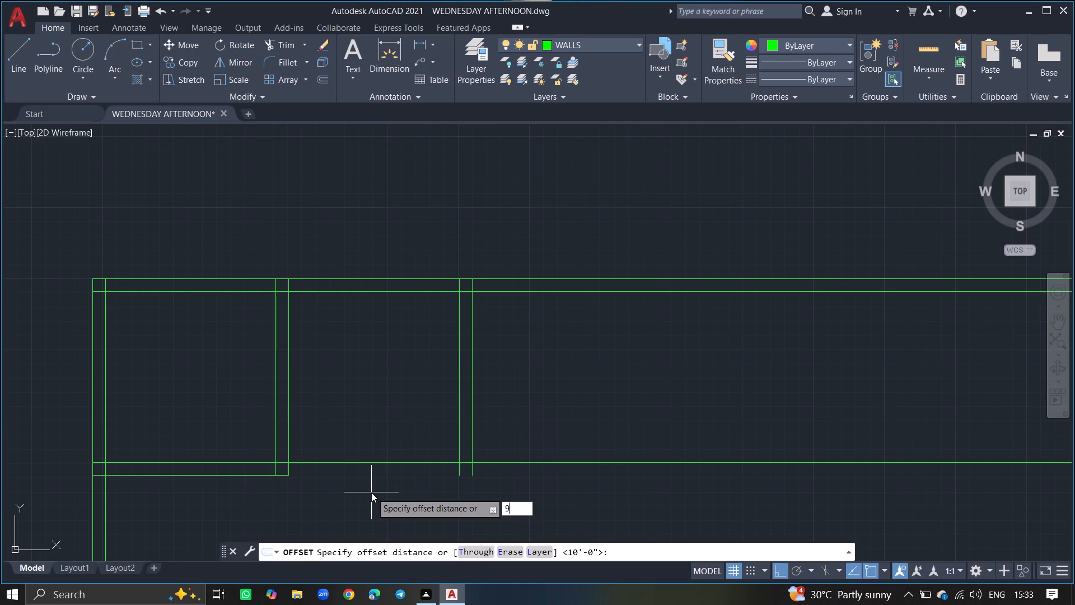
{"action": "key", "text": "shift+quotedbl"}
{"action": "key", "text": "Return"}
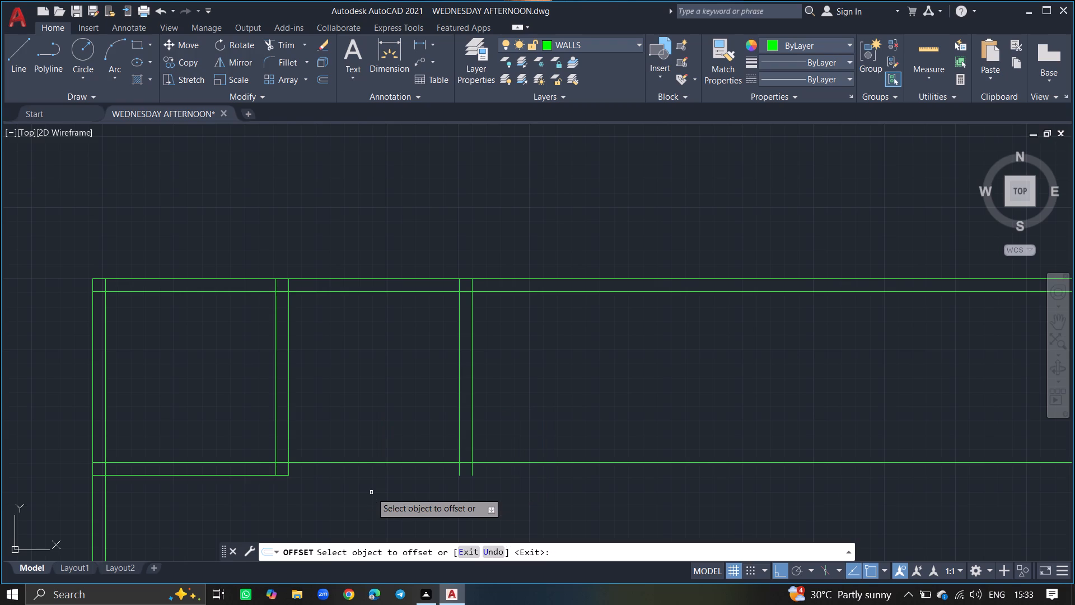
{"action": "left_click_drag", "start_coordinate": [371, 462], "coordinate": [377, 480]}
{"action": "left_click", "coordinate": [377, 480]}
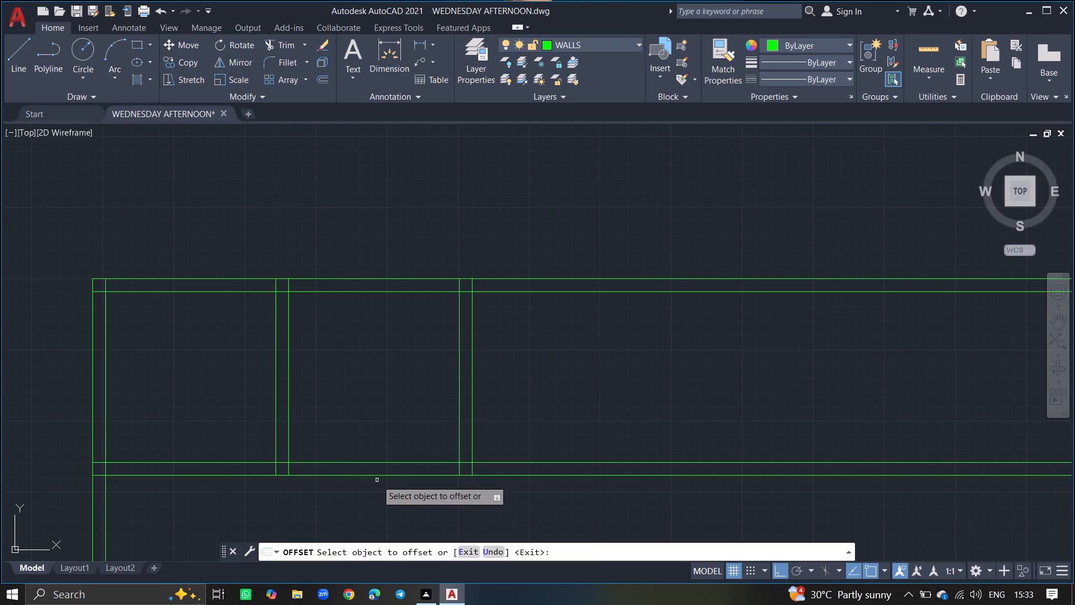
{"action": "key", "text": "Return"}
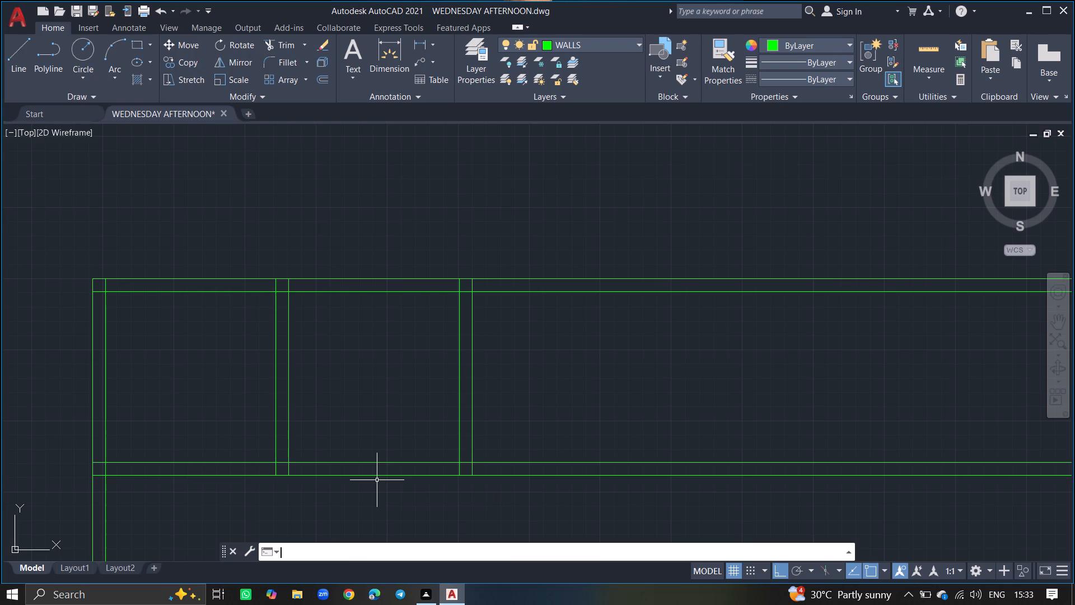
Offset the inner line of the west wall 7' east to set the width of the room south of the first room.
{"action": "scroll", "coordinate": [377, 480], "scroll_direction": "down", "scroll_amount": 3, "text": "ctrl"}
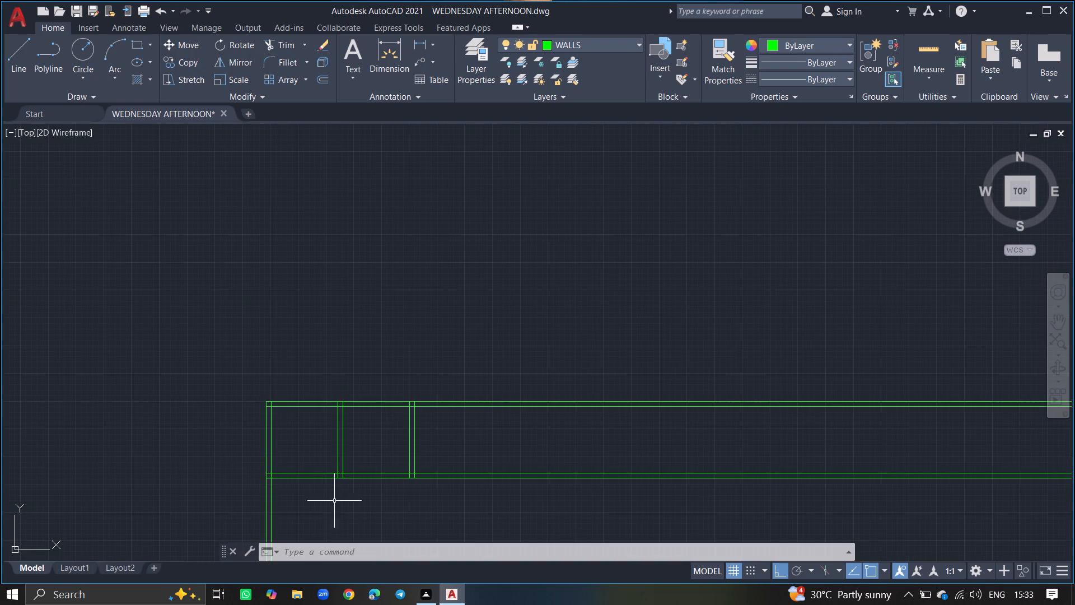
{"action": "scroll", "coordinate": [293, 519], "scroll_direction": "up", "scroll_amount": 3, "text": "ctrl"}
{"action": "type", "text": "OFFSET"}
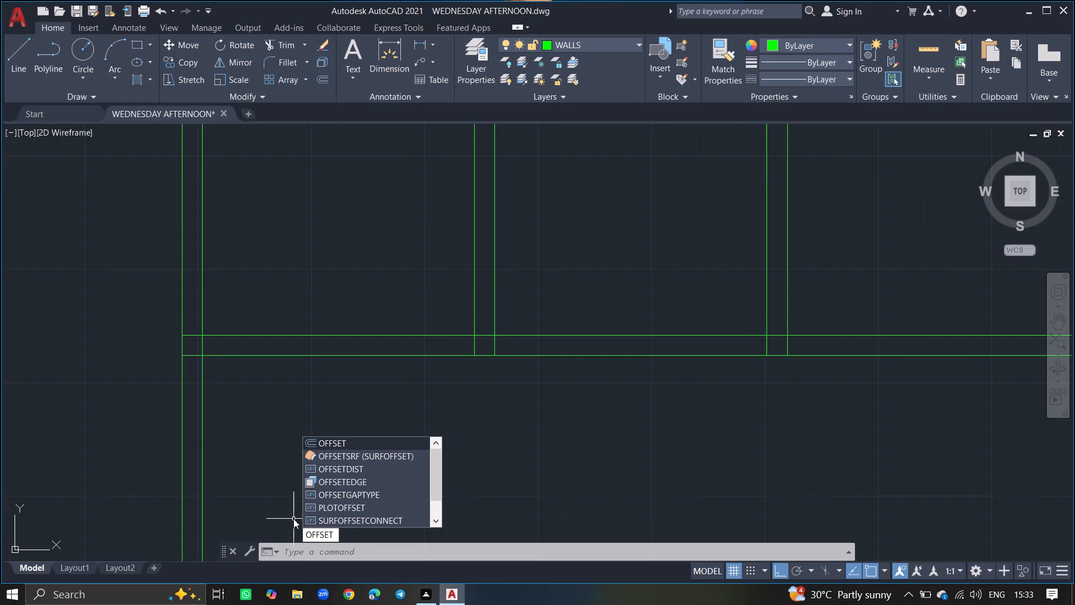
{"action": "key", "text": "Return"}
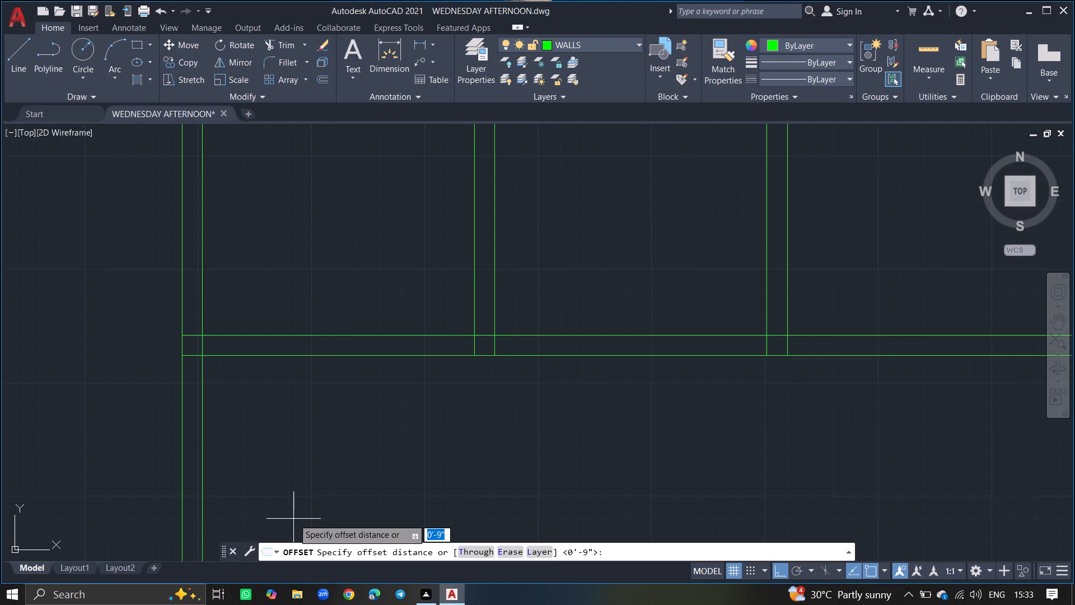
{"action": "type", "text": "7'"}
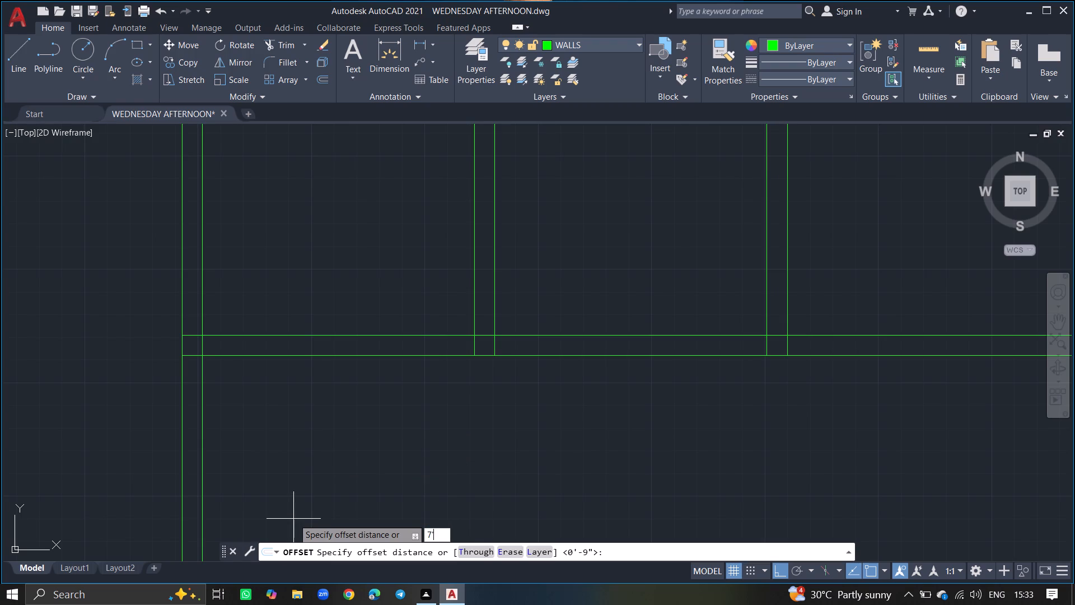
{"action": "key", "text": "Return"}
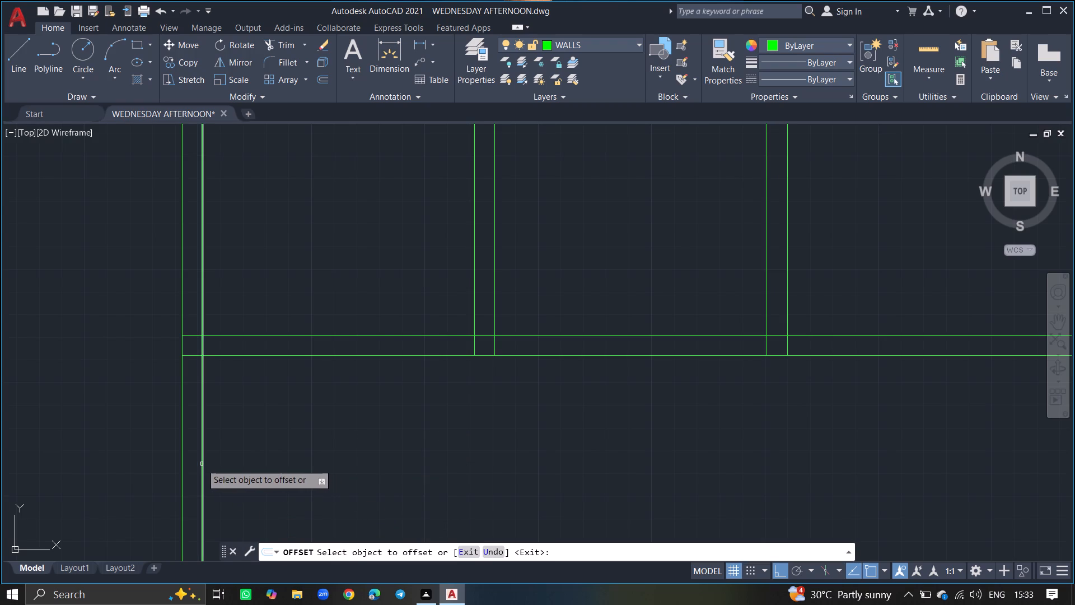
{"action": "left_click_drag", "start_coordinate": [202, 464], "coordinate": [253, 461]}
{"action": "left_click", "coordinate": [253, 461]}
{"action": "scroll", "coordinate": [253, 461], "scroll_direction": "down", "scroll_amount": 4, "text": "ctrl"}
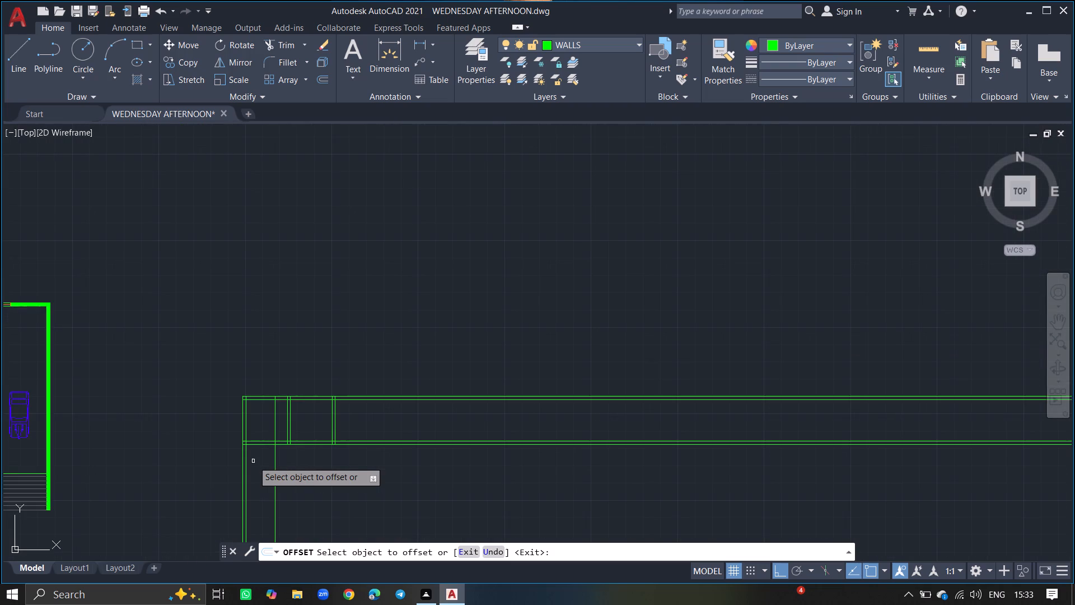
{"action": "key", "text": "Return"}
Offset the new 7' spacing line 9" further east to form the partition wall.
{"action": "scroll", "coordinate": [255, 475], "scroll_direction": "up", "scroll_amount": 2, "text": "ctrl"}
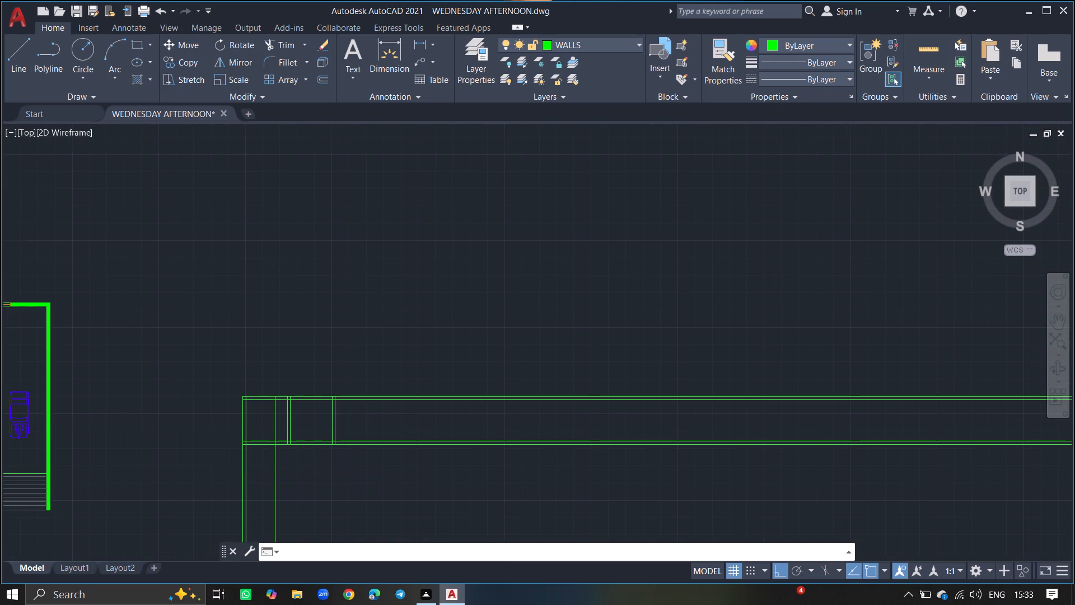
{"action": "scroll", "coordinate": [255, 475], "scroll_direction": "up", "scroll_amount": 2, "text": "ctrl"}
{"action": "key", "text": "o"}
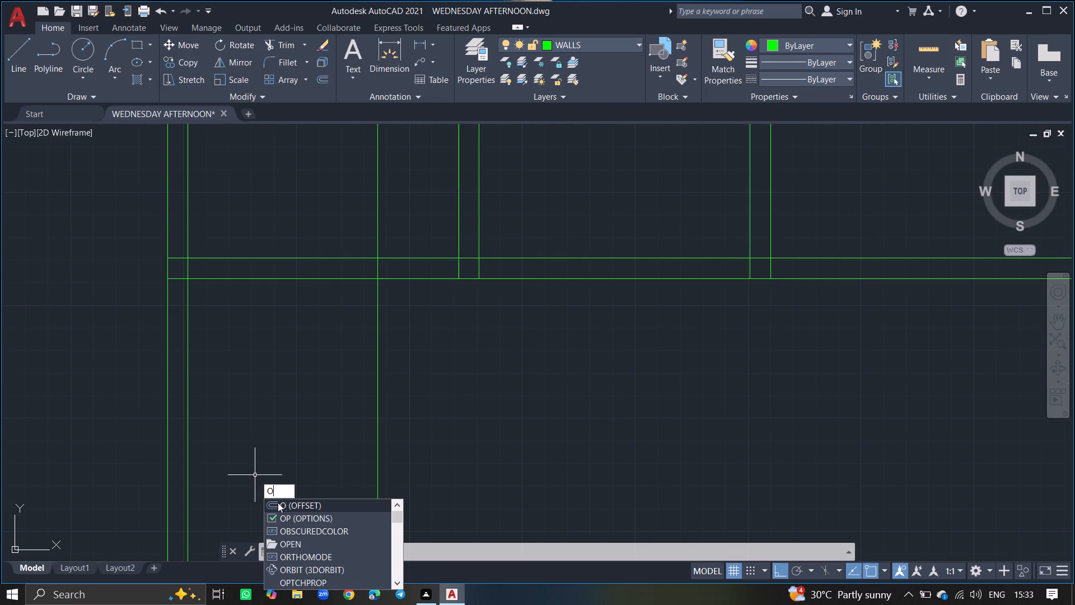
{"action": "left_click", "coordinate": [283, 505]}
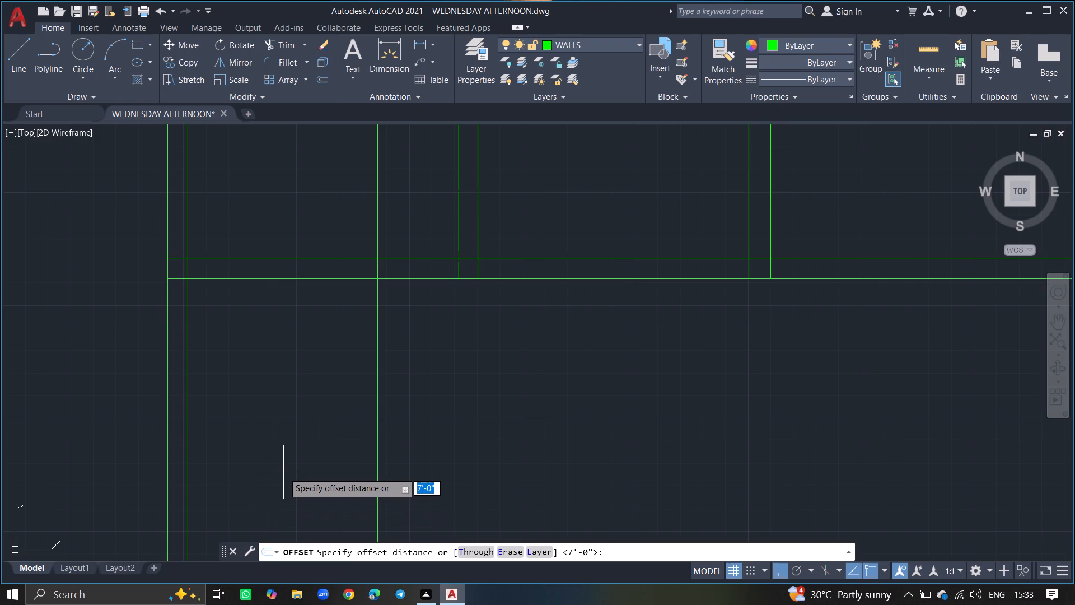
{"action": "key", "text": "9"}
{"action": "key", "text": "shift+quotedbl"}
{"action": "key", "text": "Return"}
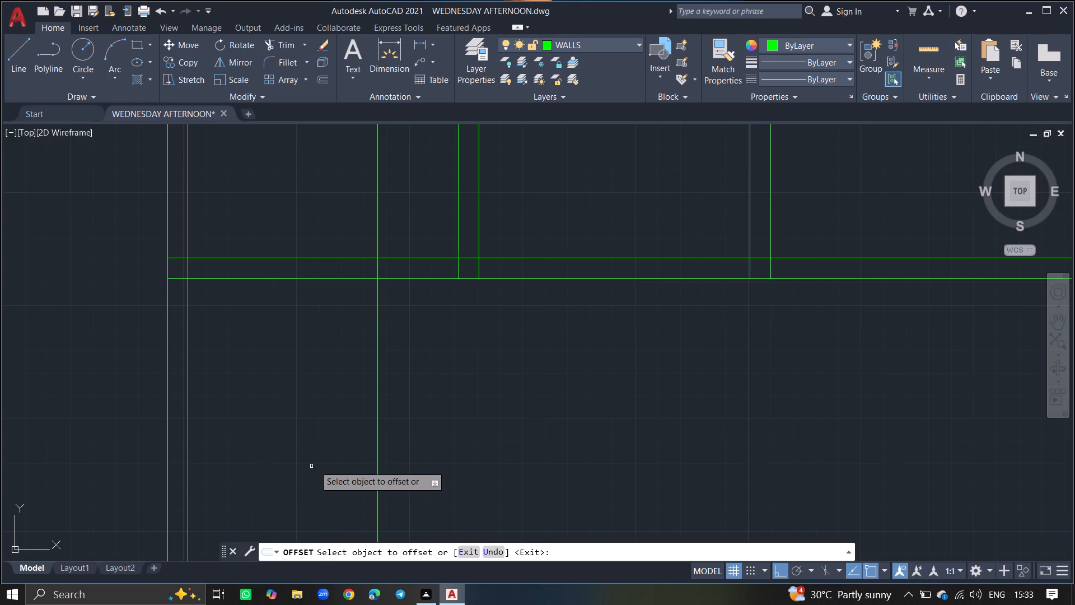
{"action": "left_click_drag", "start_coordinate": [377, 461], "coordinate": [410, 460]}
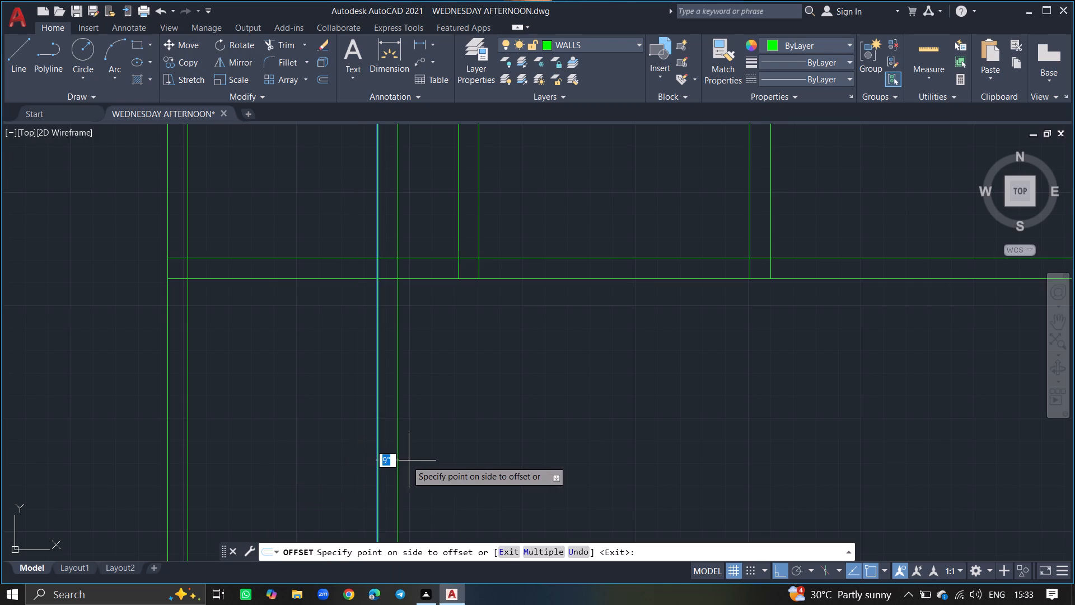
{"action": "left_click_drag", "start_coordinate": [410, 460], "coordinate": [413, 460]}
{"action": "left_click", "coordinate": [413, 460]}
{"action": "key", "text": "Return"}
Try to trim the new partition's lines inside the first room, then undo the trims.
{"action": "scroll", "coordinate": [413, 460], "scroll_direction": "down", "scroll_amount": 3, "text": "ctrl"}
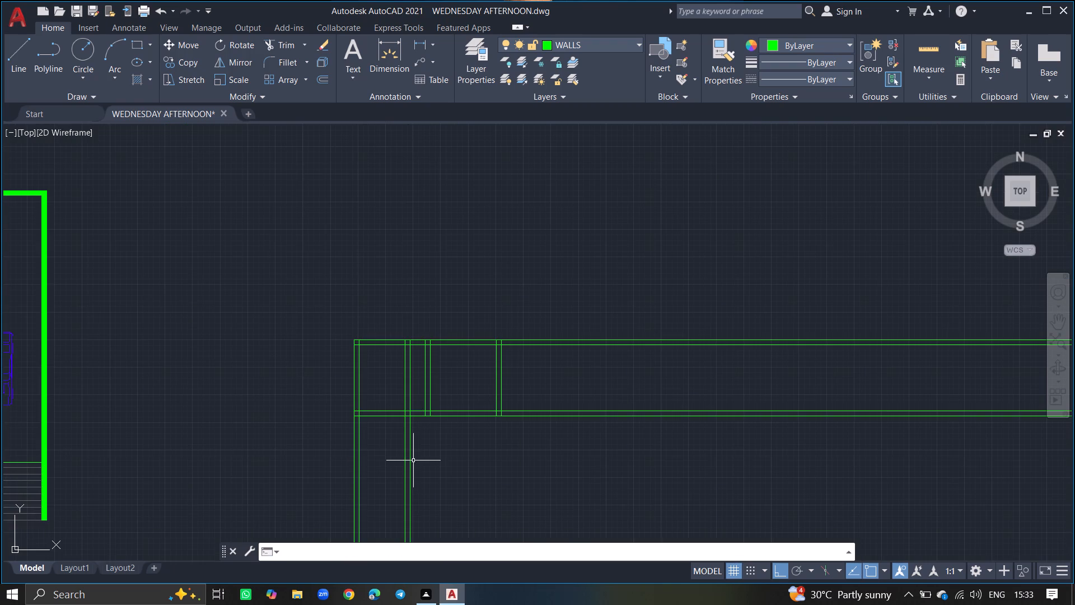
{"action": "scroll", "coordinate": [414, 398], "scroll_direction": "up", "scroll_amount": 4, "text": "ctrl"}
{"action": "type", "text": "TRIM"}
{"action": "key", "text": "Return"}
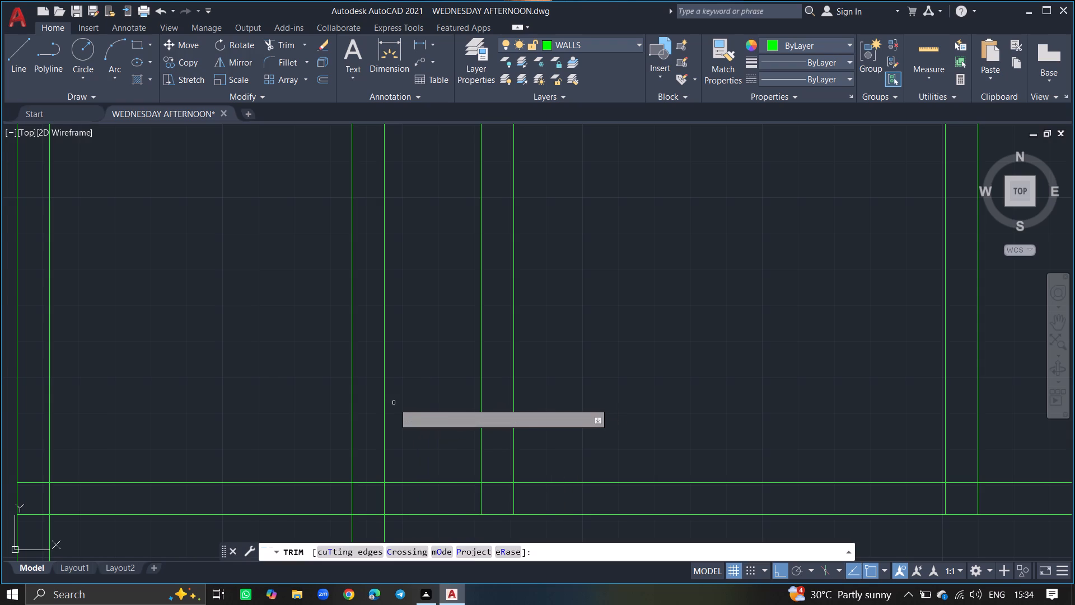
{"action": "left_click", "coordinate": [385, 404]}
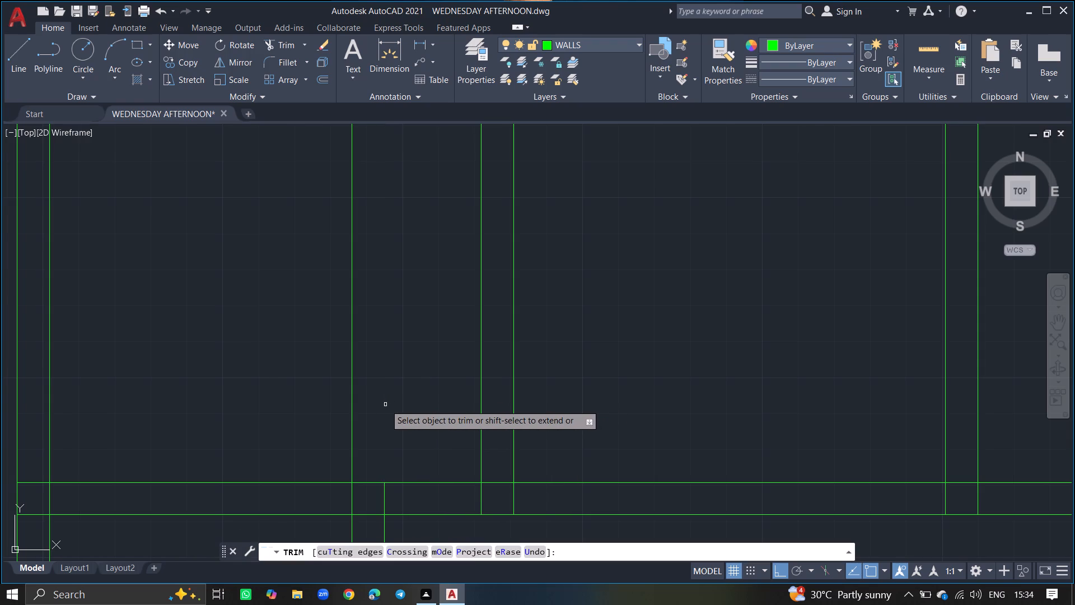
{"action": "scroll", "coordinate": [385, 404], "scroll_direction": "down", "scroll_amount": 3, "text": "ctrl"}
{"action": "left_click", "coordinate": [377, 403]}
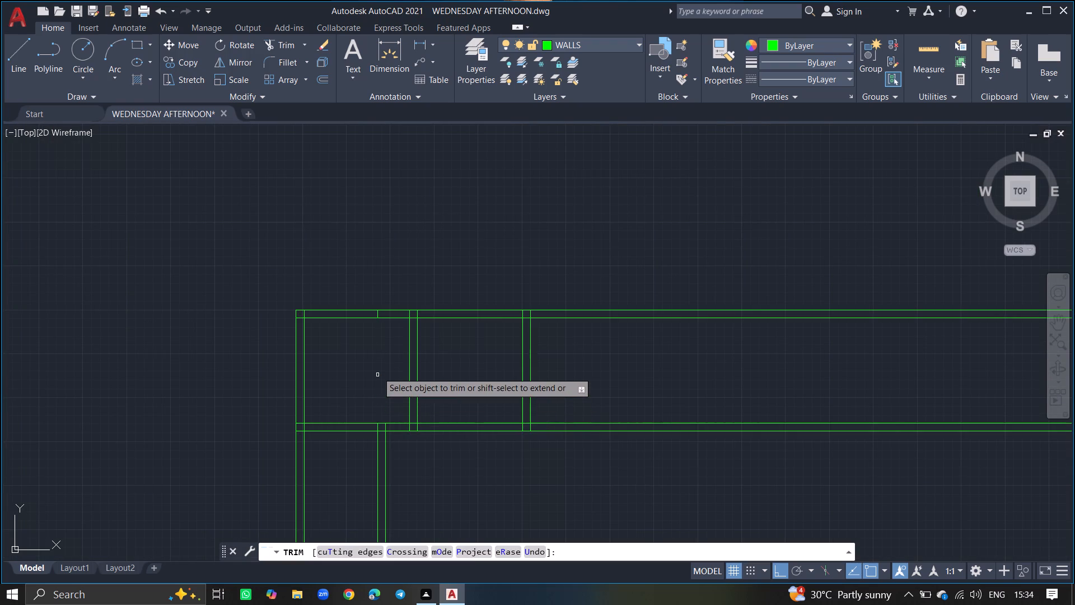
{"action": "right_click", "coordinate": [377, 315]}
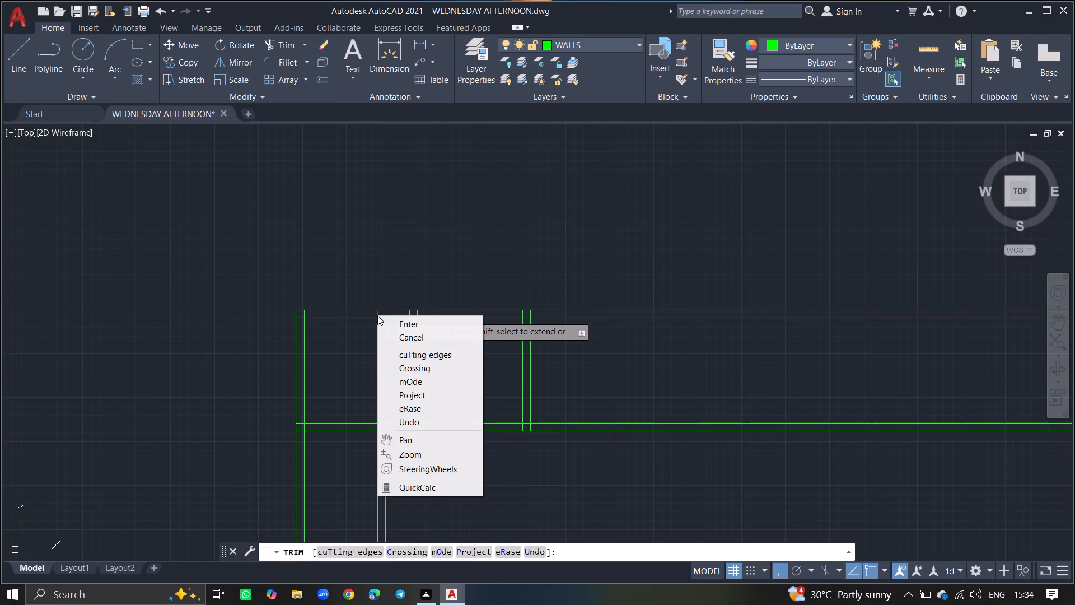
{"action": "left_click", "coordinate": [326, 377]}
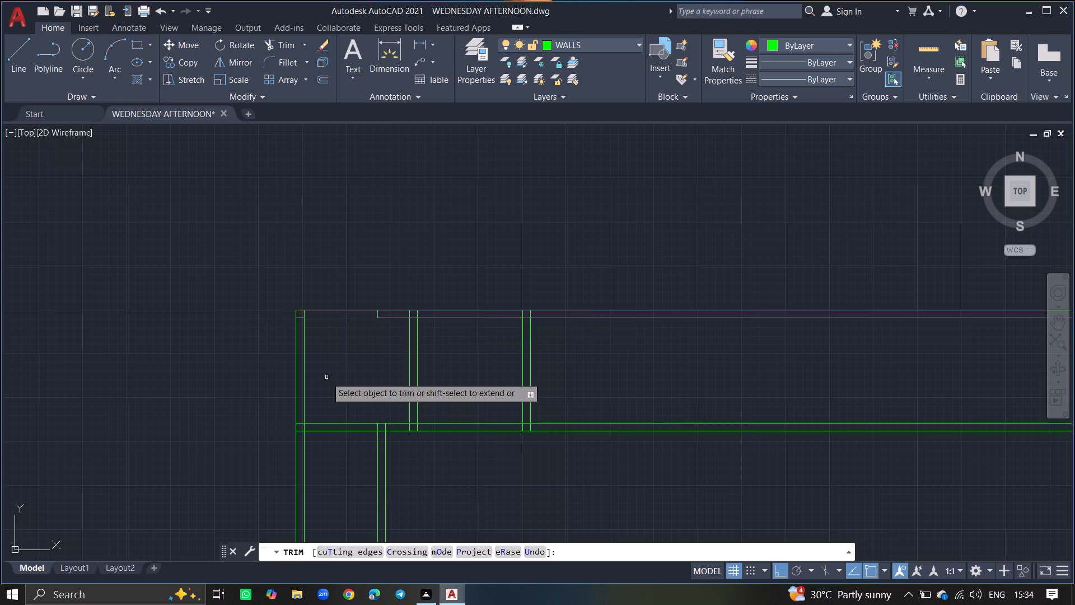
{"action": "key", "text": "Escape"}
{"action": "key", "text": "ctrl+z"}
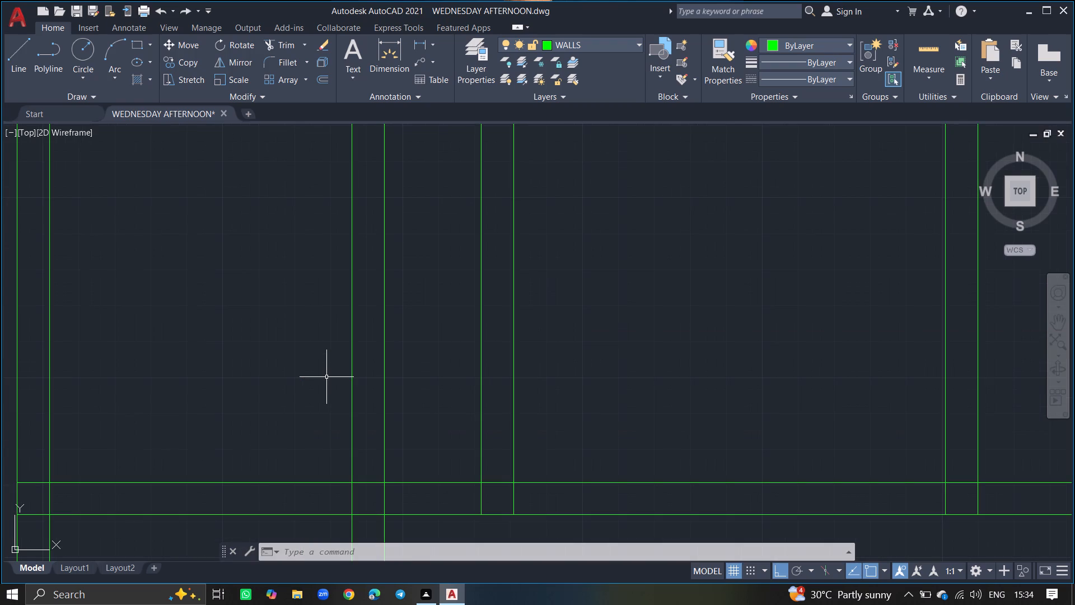
Trim the new partition's two lines where they cross the first room and its north wall, up to the room's south wall.
{"action": "scroll", "coordinate": [326, 377], "scroll_direction": "down", "scroll_amount": 4, "text": "ctrl"}
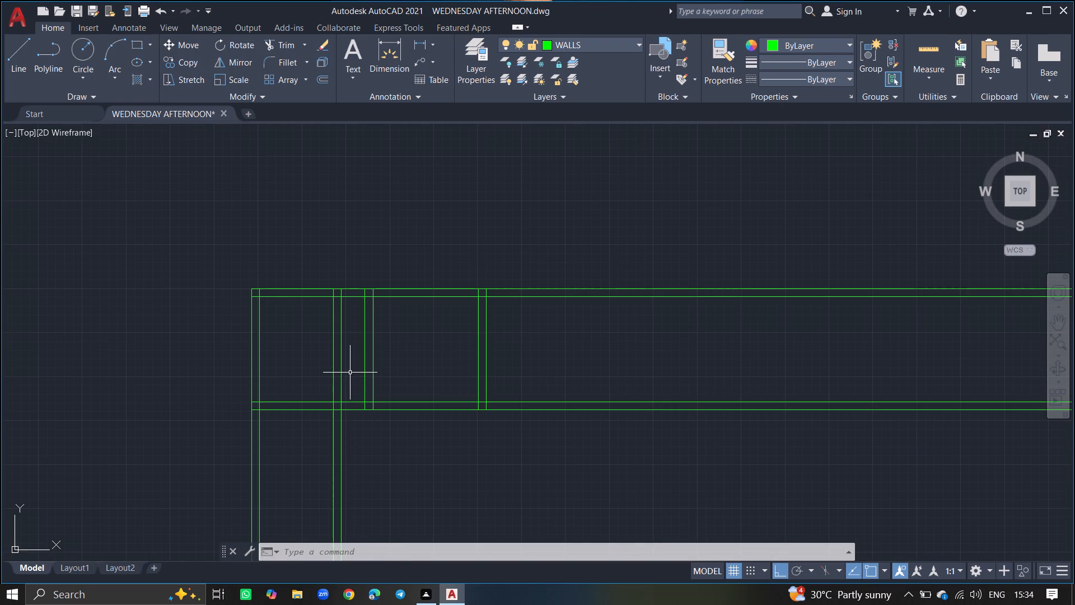
{"action": "type", "text": "TRIM"}
{"action": "key", "text": "Return"}
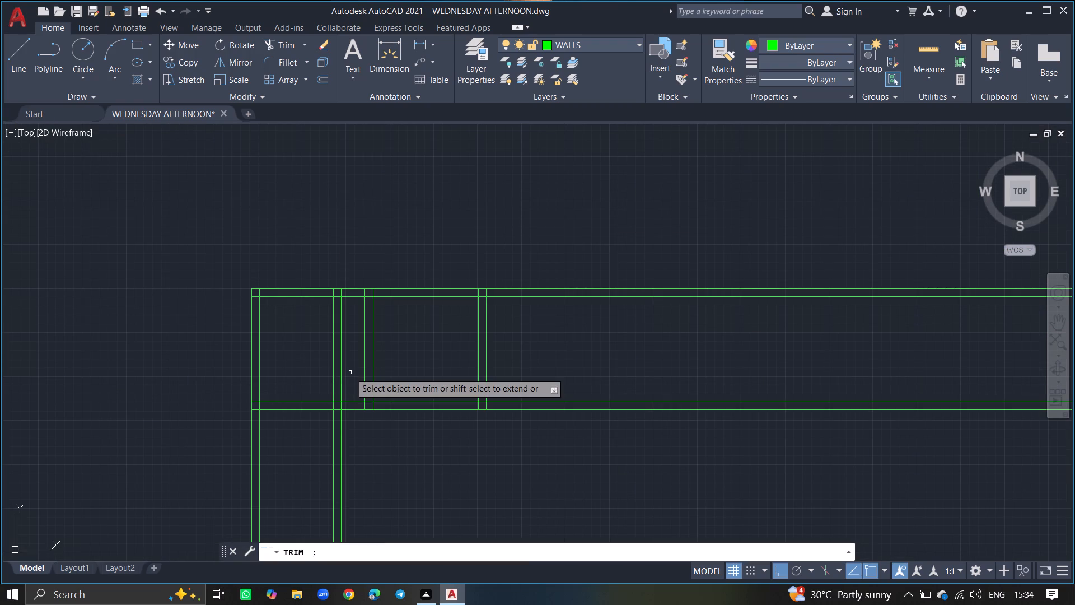
{"action": "left_click", "coordinate": [343, 373]}
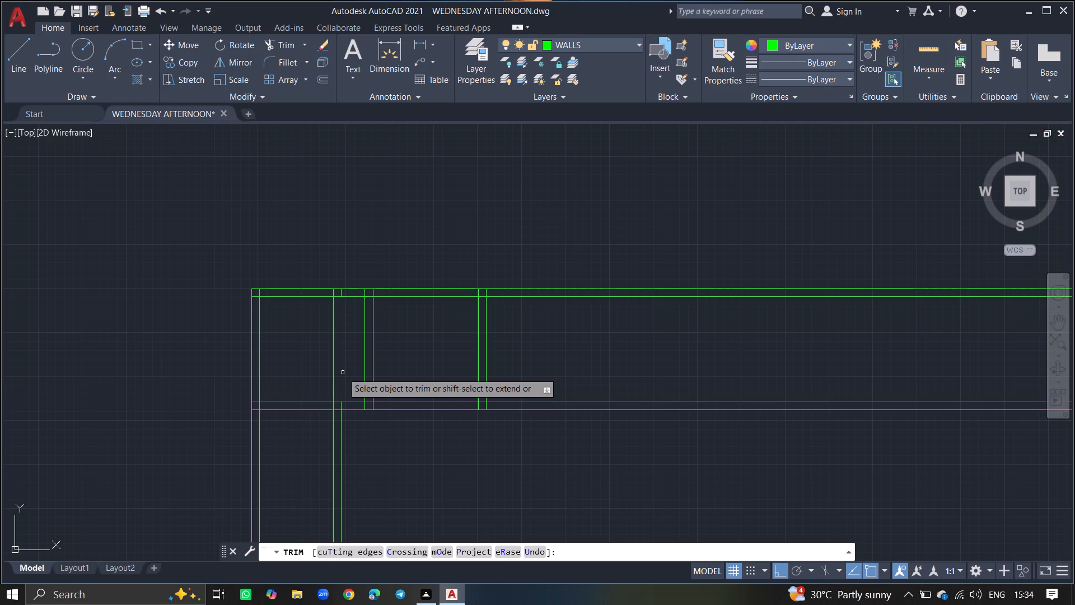
{"action": "left_click", "coordinate": [332, 367]}
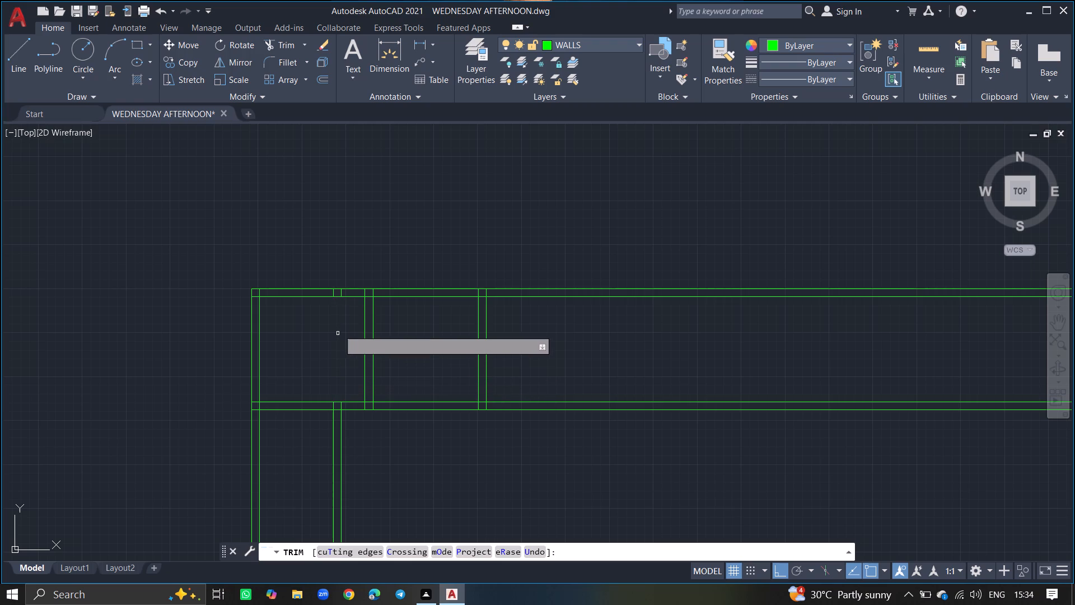
{"action": "left_click_drag", "start_coordinate": [340, 293], "coordinate": [338, 293]}
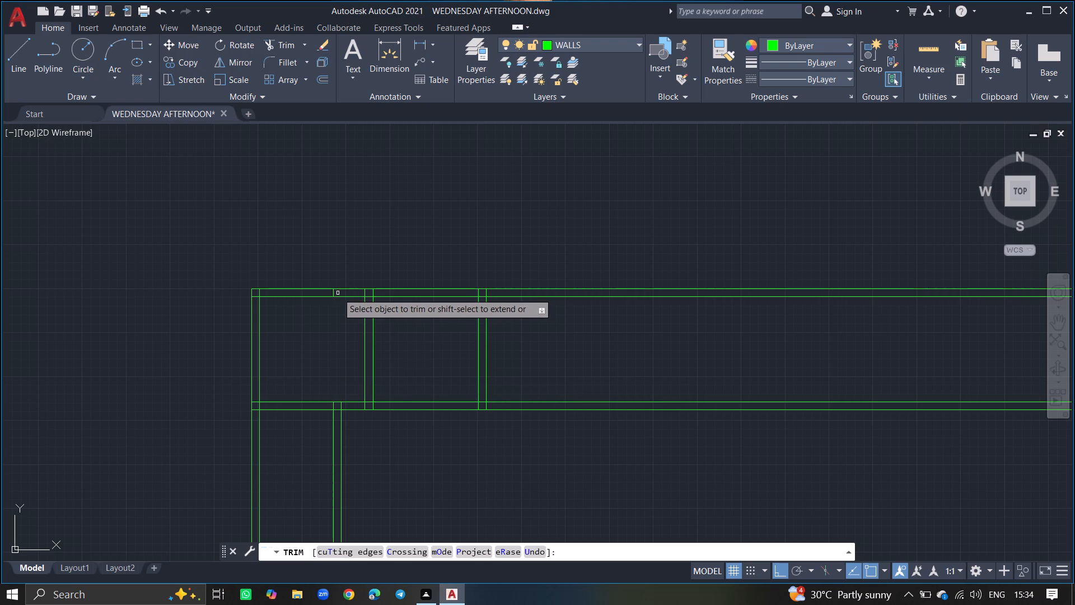
{"action": "left_click_drag", "start_coordinate": [338, 293], "coordinate": [334, 292]}
{"action": "left_click_drag", "start_coordinate": [334, 292], "coordinate": [331, 334]}
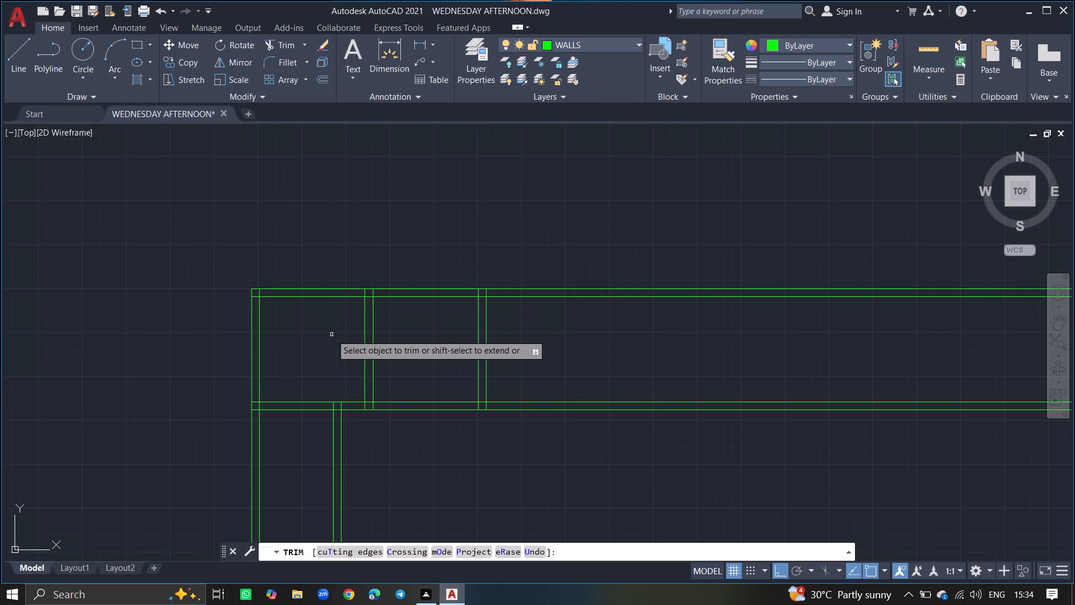
{"action": "key", "text": "Return"}
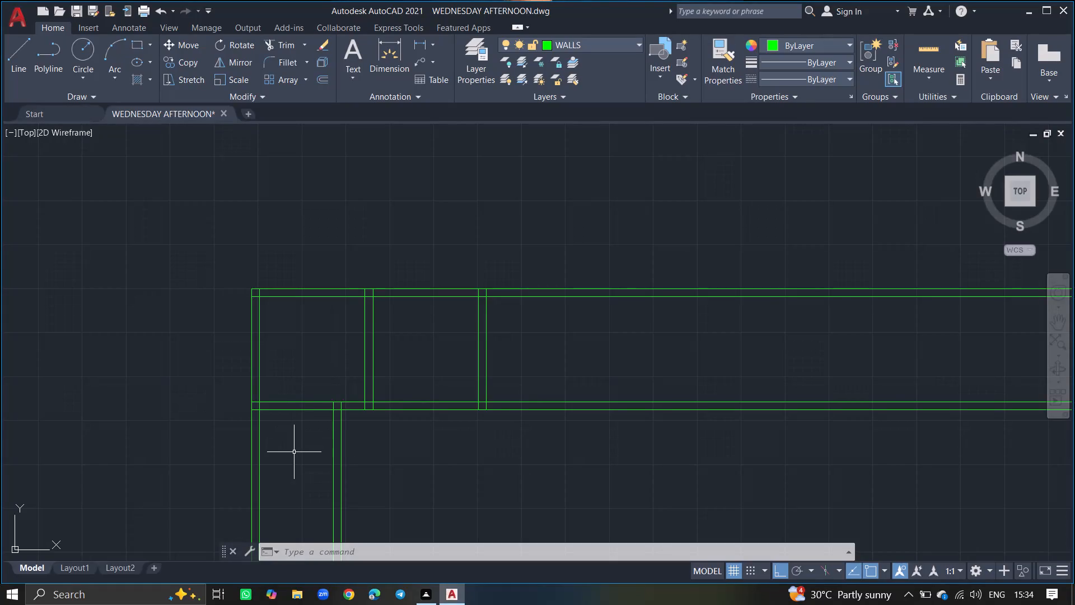
Offset the lower line of the first room's south wall 4'10" south to set the depth of the small room below.
{"action": "scroll", "coordinate": [294, 452], "scroll_direction": "up", "scroll_amount": 2, "text": "ctrl"}
{"action": "key", "text": "o"}
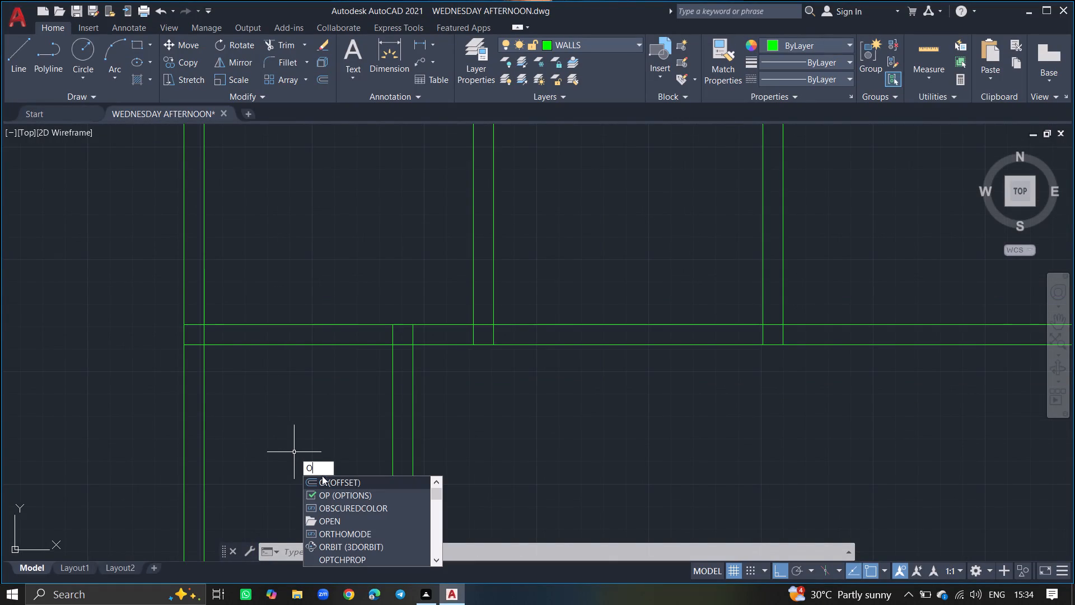
{"action": "left_click", "coordinate": [325, 482]}
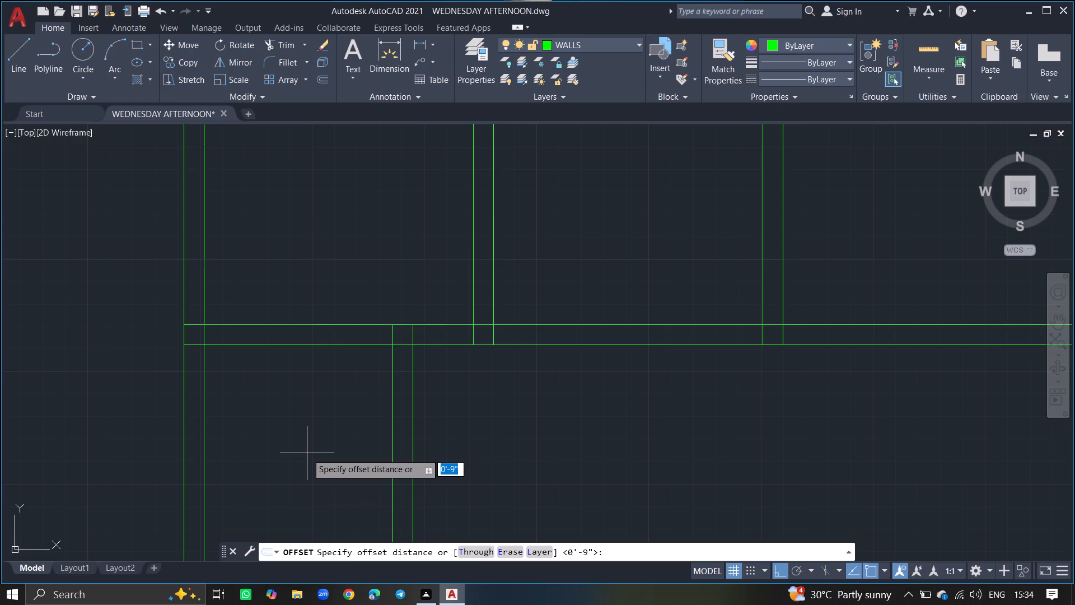
{"action": "type", "text": "4'10"}
{"action": "key", "text": "shift+quotedbl"}
{"action": "key", "text": "Return"}
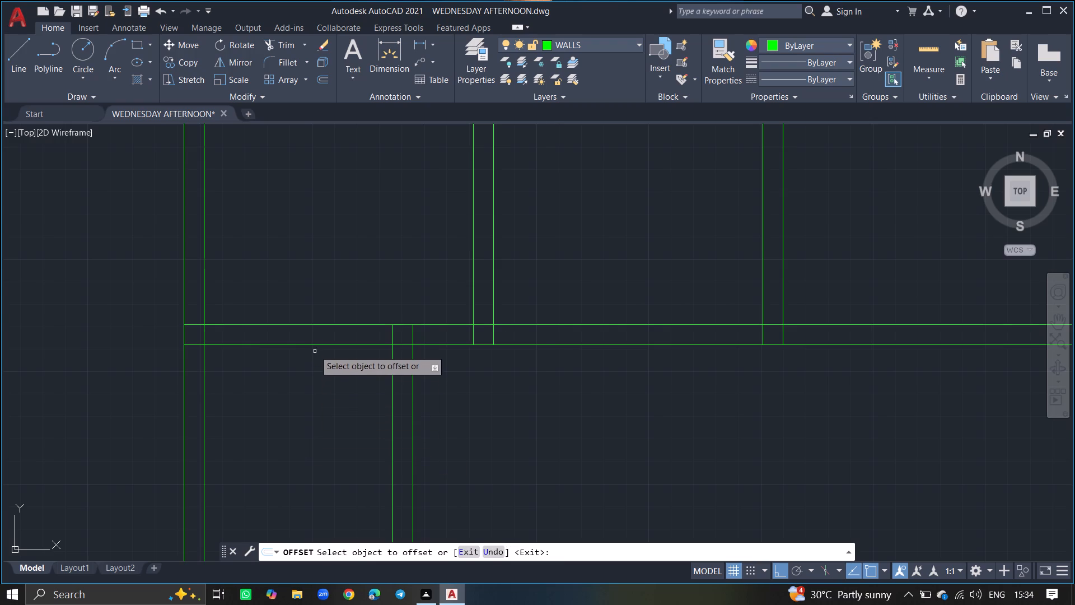
{"action": "left_click_drag", "start_coordinate": [315, 345], "coordinate": [317, 426]}
{"action": "left_click", "coordinate": [317, 426]}
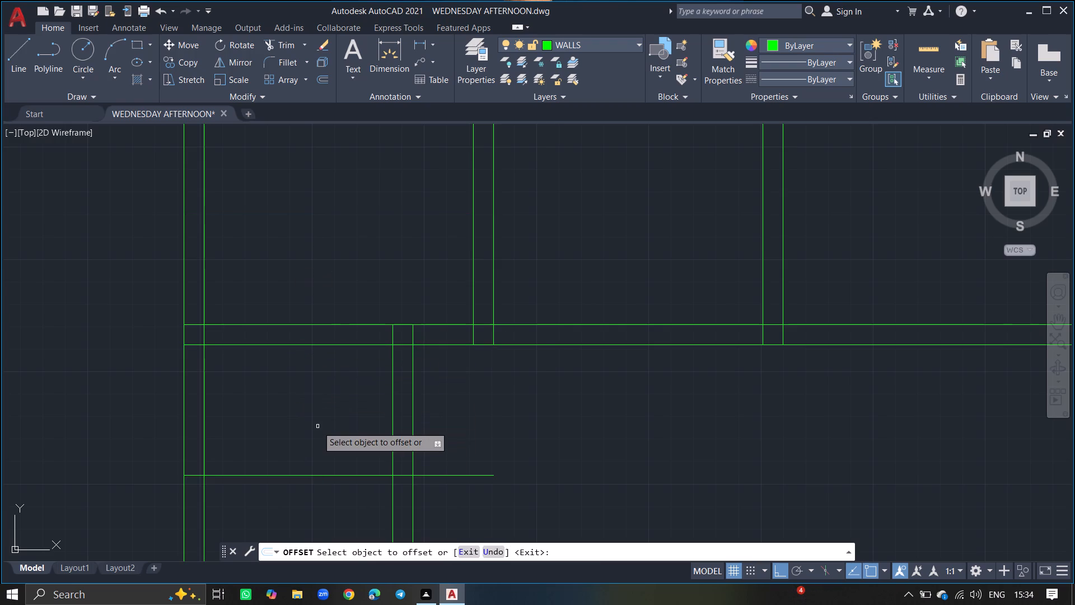
{"action": "scroll", "coordinate": [317, 426], "scroll_direction": "down", "scroll_amount": 3, "text": "ctrl"}
{"action": "scroll", "coordinate": [314, 443], "scroll_direction": "up", "scroll_amount": 2, "text": "ctrl"}
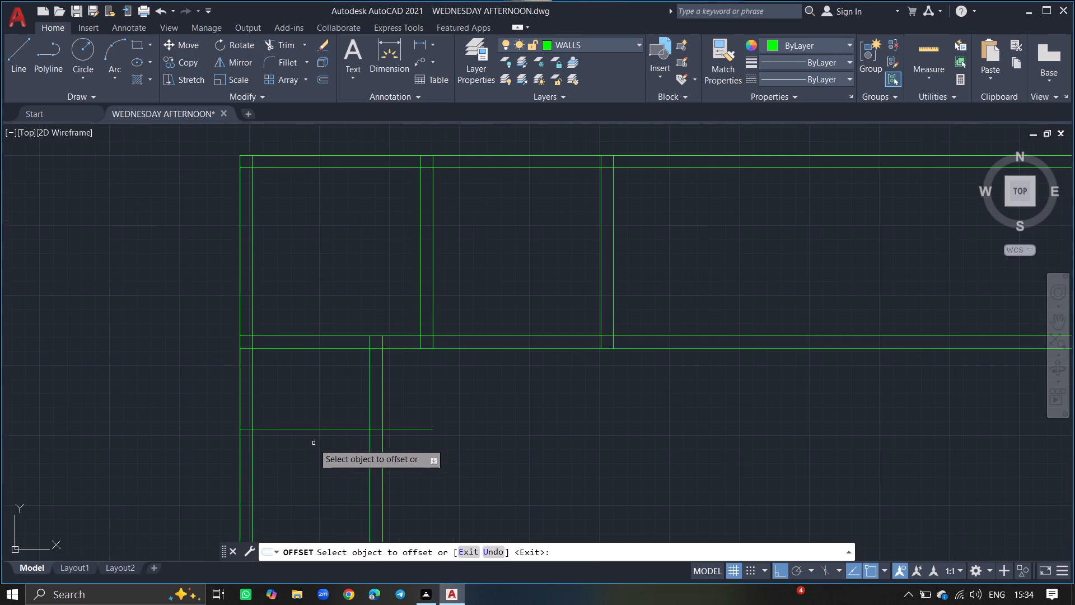
{"action": "scroll", "coordinate": [312, 434], "scroll_direction": "up", "scroll_amount": 4, "text": "ctrl"}
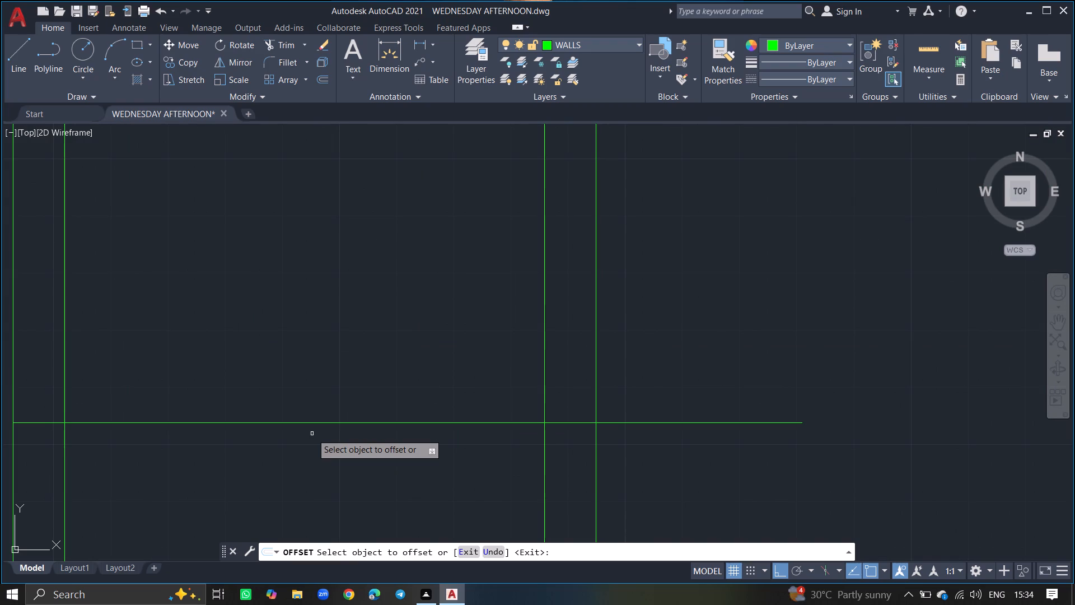
{"action": "key", "text": "Return"}
Offset the new 4'10" spacing line 9" further south to form the small room's south wall.
{"action": "type", "text": "OFF"}
{"action": "type", "text": "SET"}
{"action": "key", "text": "Return"}
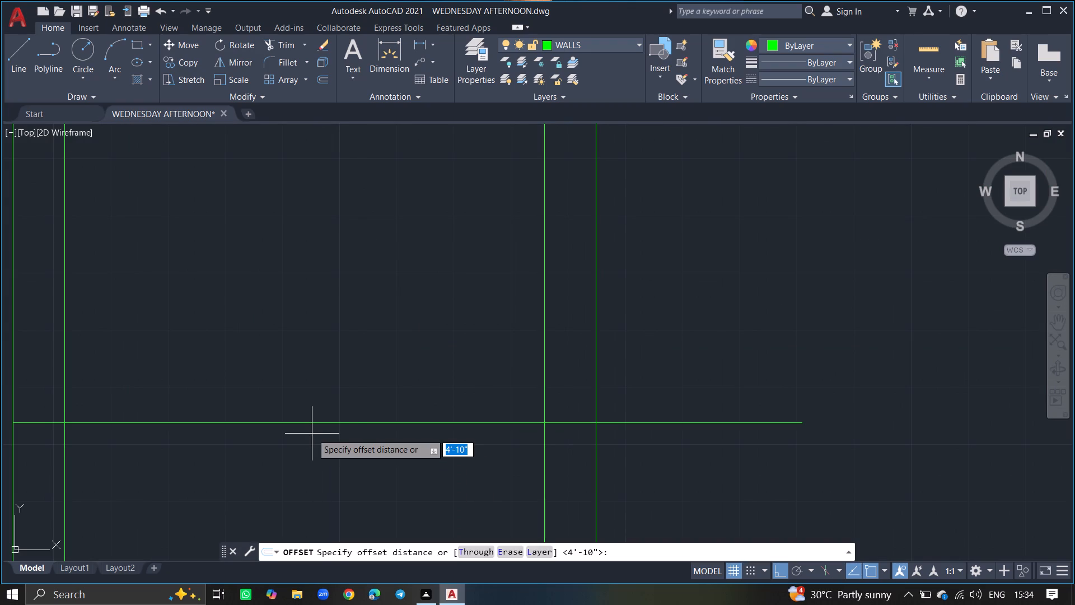
{"action": "key", "text": "9"}
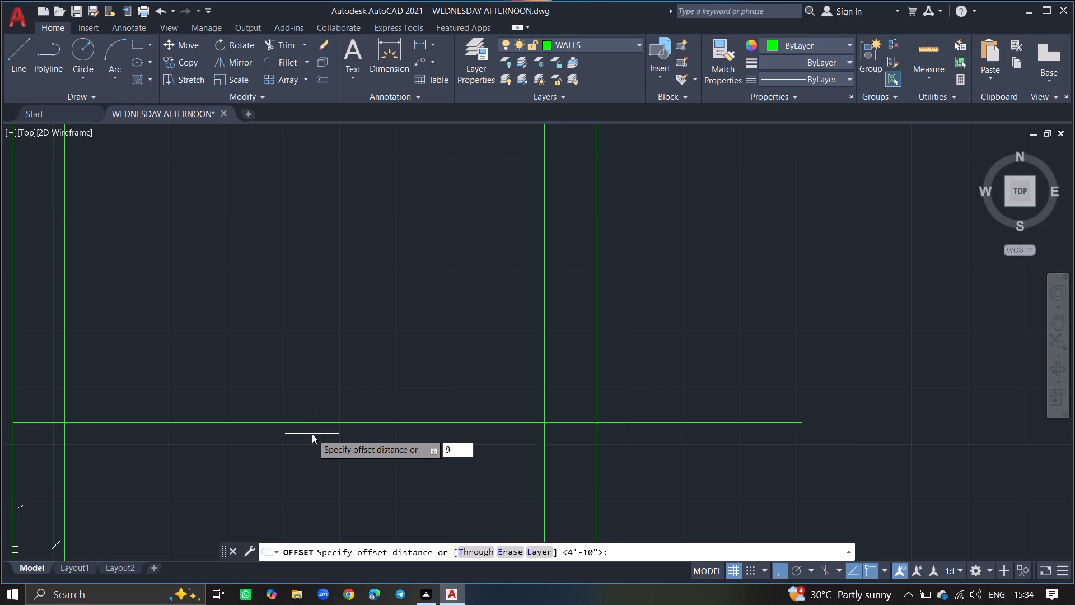
{"action": "key", "text": "shift+quotedbl"}
{"action": "key", "text": "Return"}
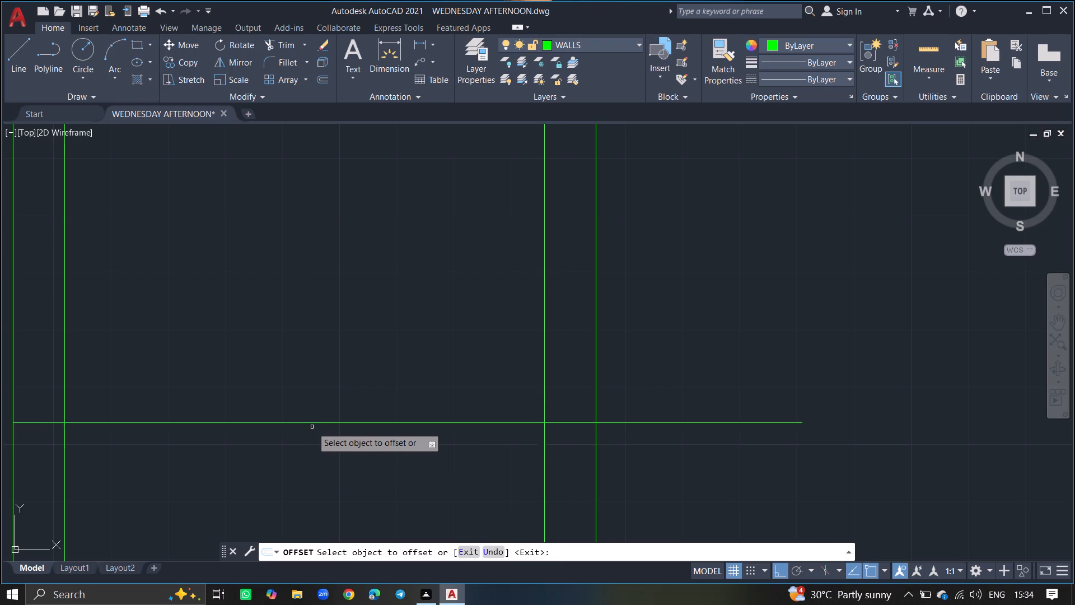
{"action": "left_click_drag", "start_coordinate": [312, 424], "coordinate": [312, 466]}
{"action": "left_click", "coordinate": [312, 466]}
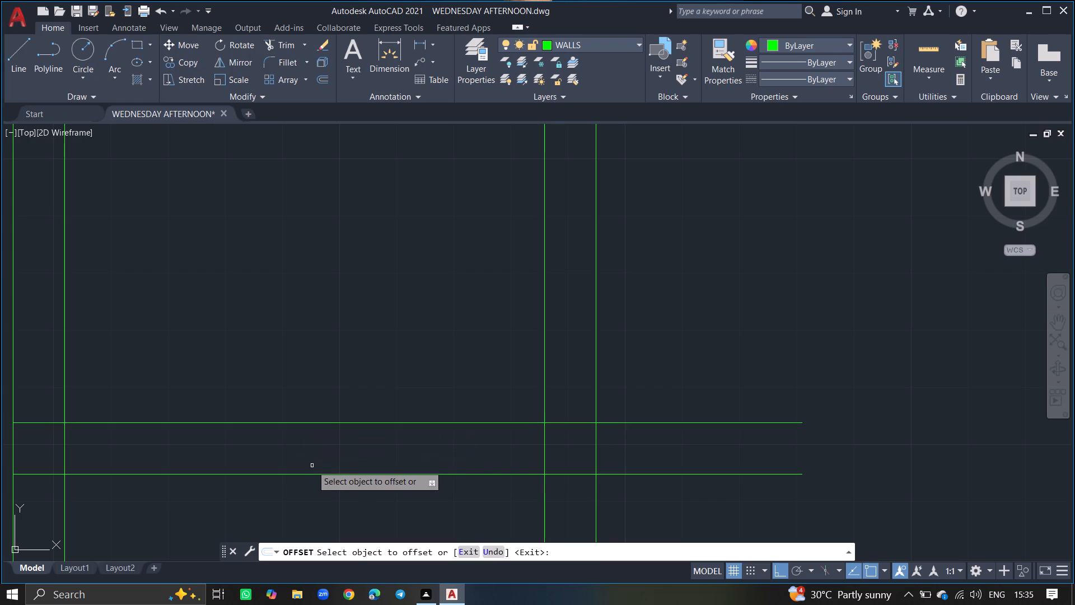
{"action": "key", "text": "Return"}
Trim both lines of the new cross wall where they extend east beyond the partition's outer line.
{"action": "type", "text": "TRIM"}
{"action": "key", "text": "Return"}
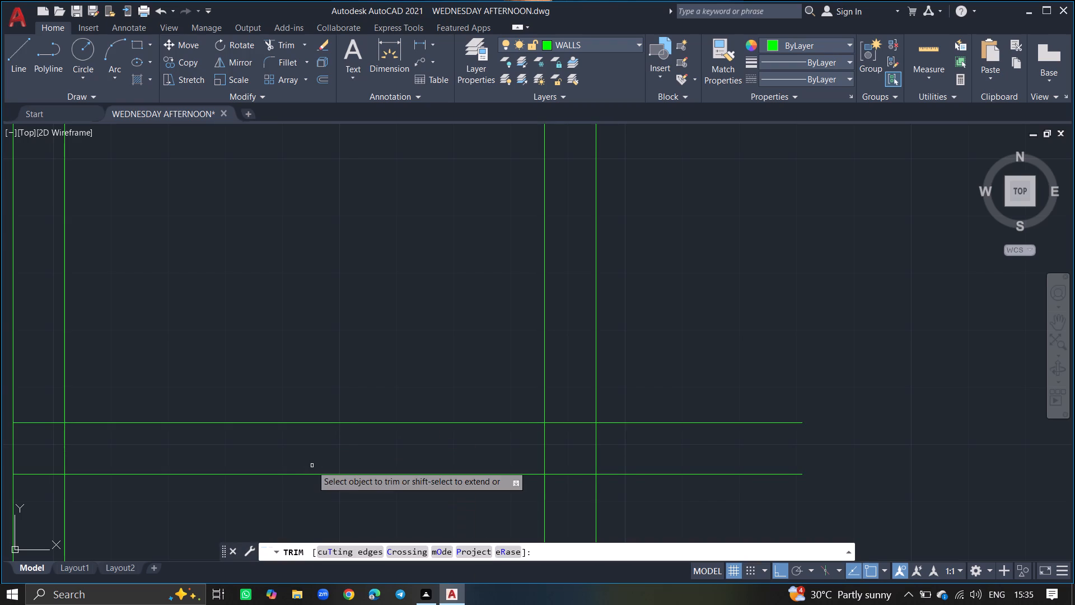
{"action": "left_click", "coordinate": [609, 476]}
{"action": "left_click", "coordinate": [621, 421]}
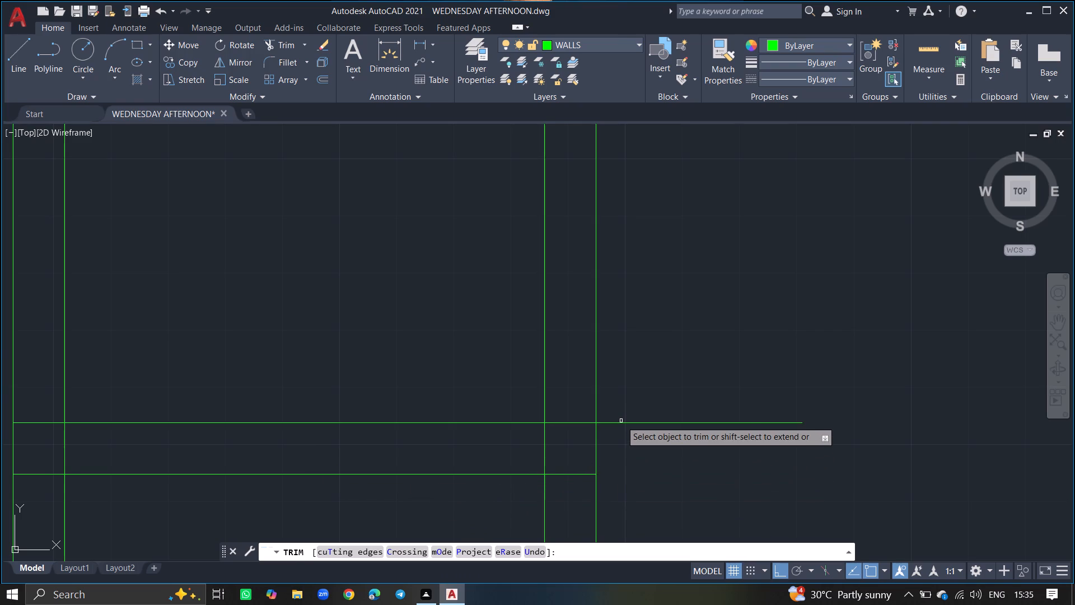
{"action": "left_click", "coordinate": [627, 458]}
{"action": "key", "text": "Return"}
Offset the lower line of the trimmed cross wall 4'10" south to set the depth of a second small room.
{"action": "scroll", "coordinate": [627, 458], "scroll_direction": "down", "scroll_amount": 4, "text": "ctrl"}
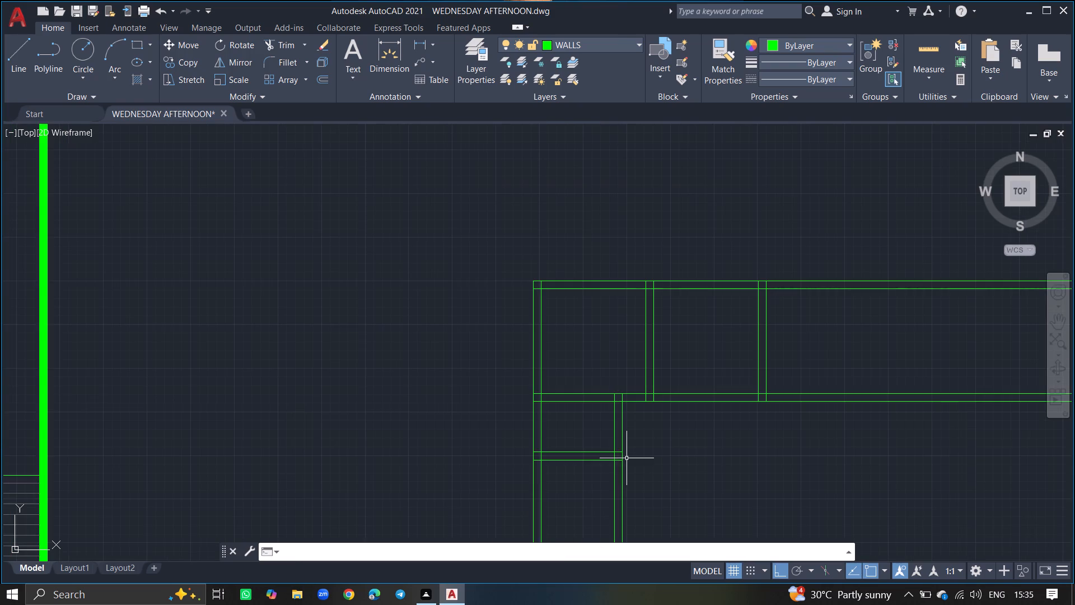
{"action": "scroll", "coordinate": [588, 482], "scroll_direction": "up", "scroll_amount": 3, "text": "ctrl"}
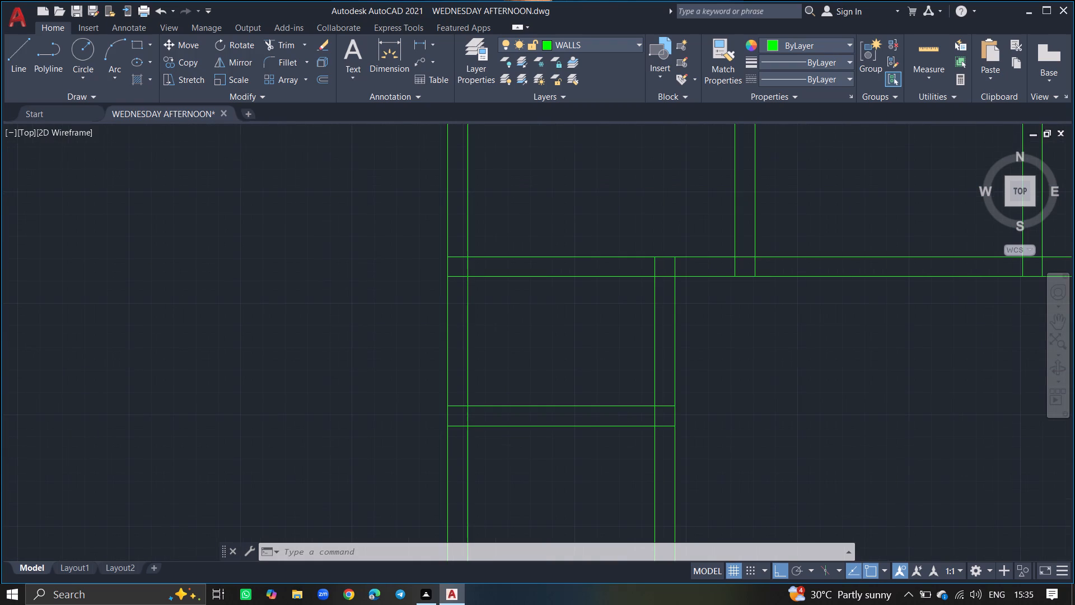
{"action": "type", "text": "OFF"}
{"action": "type", "text": "SET"}
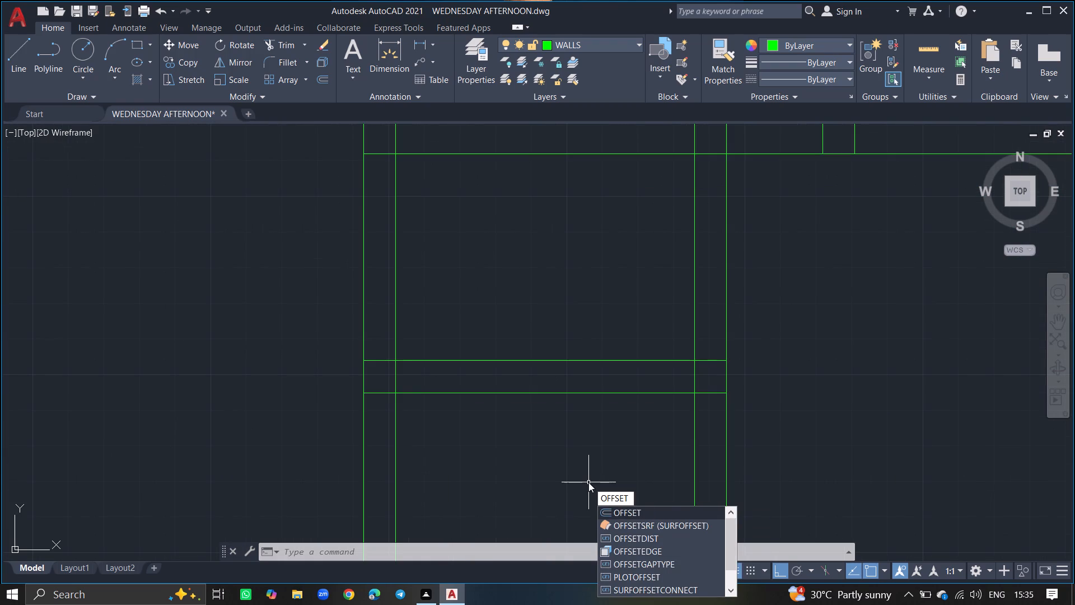
{"action": "key", "text": "Return"}
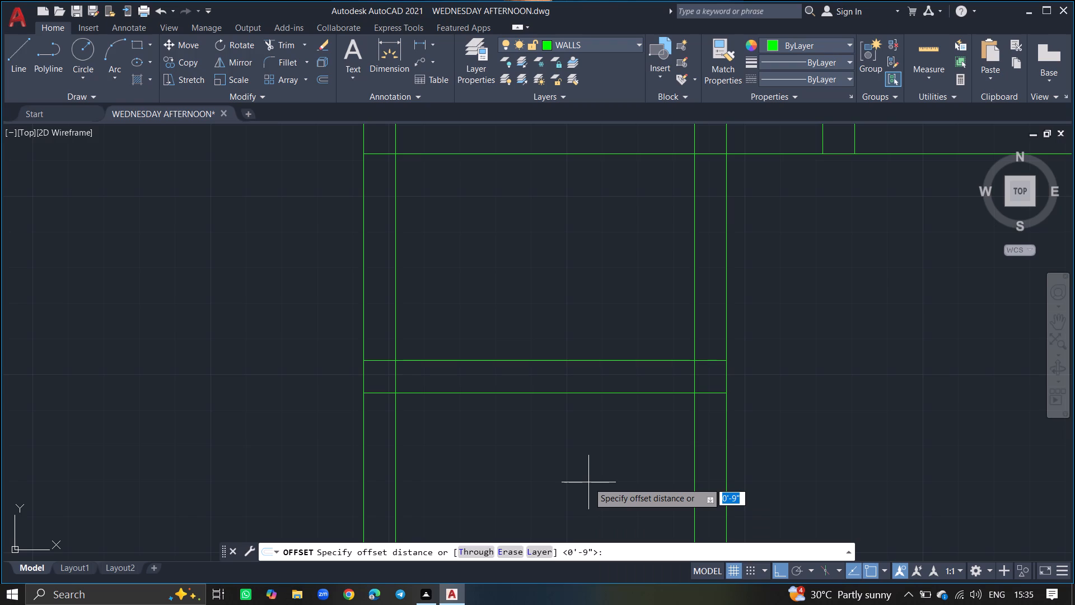
{"action": "key", "text": "4"}
{"action": "key", "text": "apostrophe"}
{"action": "key", "text": "1"}
{"action": "key", "text": "0"}
{"action": "key", "text": "shift+quotedbl"}
{"action": "key", "text": "Return"}
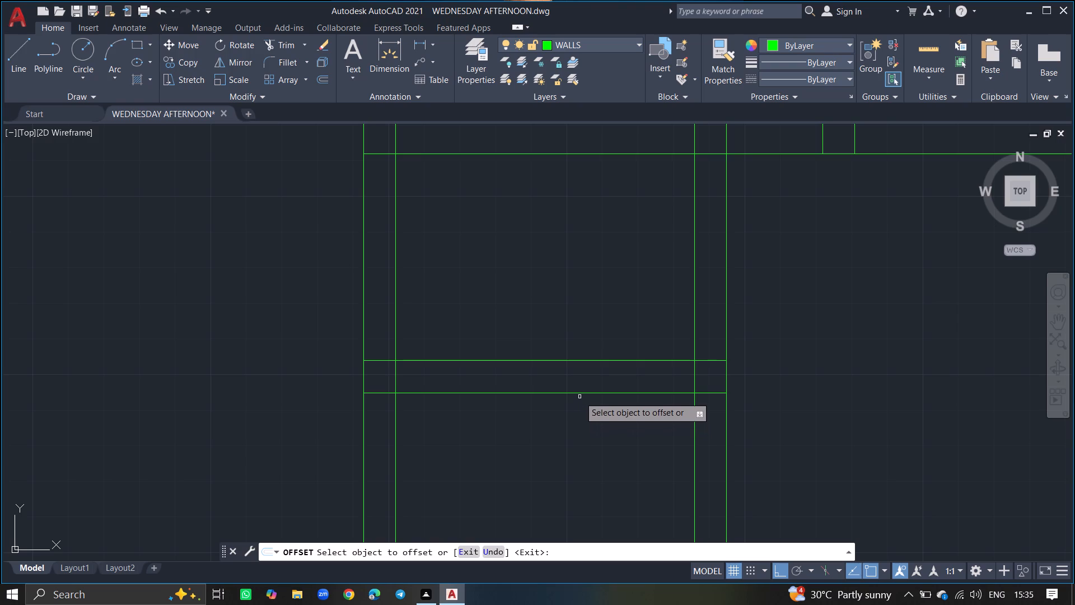
{"action": "left_click_drag", "start_coordinate": [580, 394], "coordinate": [583, 446]}
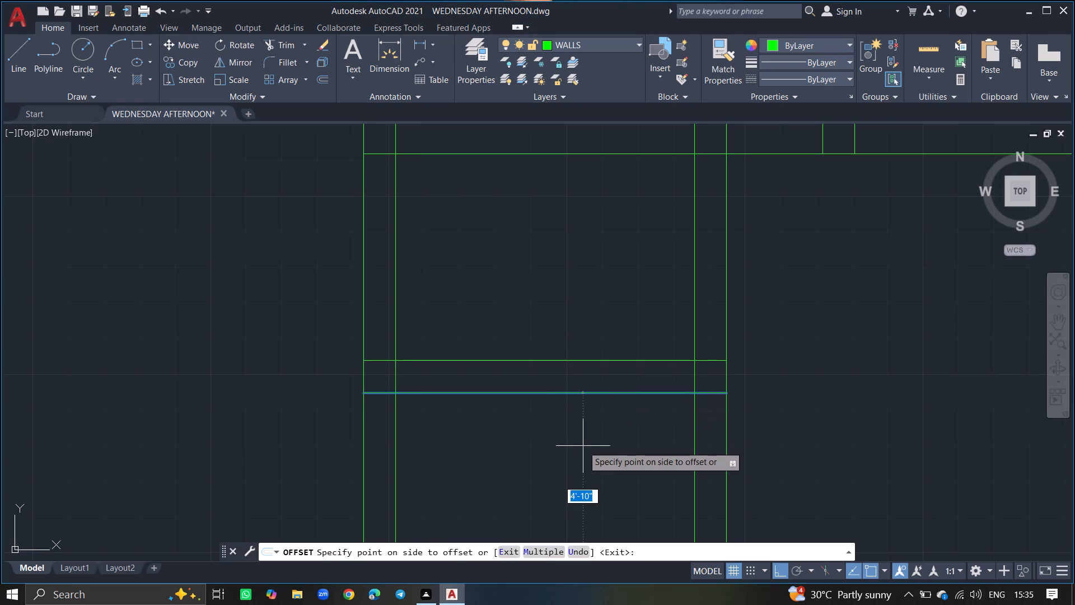
{"action": "left_click", "coordinate": [583, 446]}
{"action": "scroll", "coordinate": [583, 446], "scroll_direction": "down", "scroll_amount": 4, "text": "ctrl"}
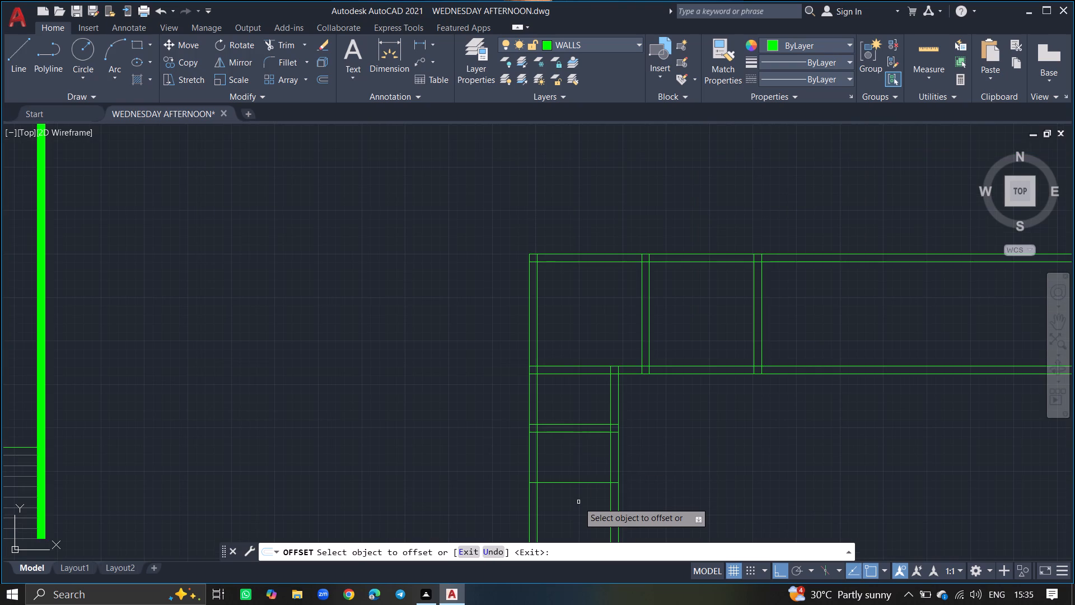
{"action": "scroll", "coordinate": [578, 502], "scroll_direction": "up", "scroll_amount": 1, "text": "ctrl"}
{"action": "key", "text": "Return"}
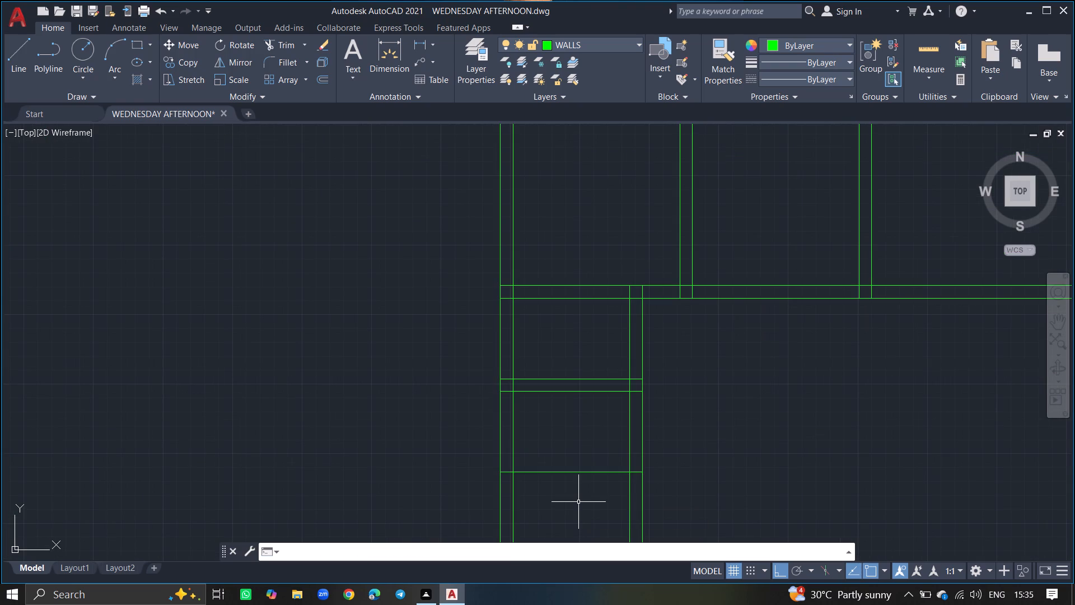
Offset the second 4'10" spacing line 9" south to form the second small room's south wall.
{"action": "type", "text": "OFFSET"}
{"action": "key", "text": "Return"}
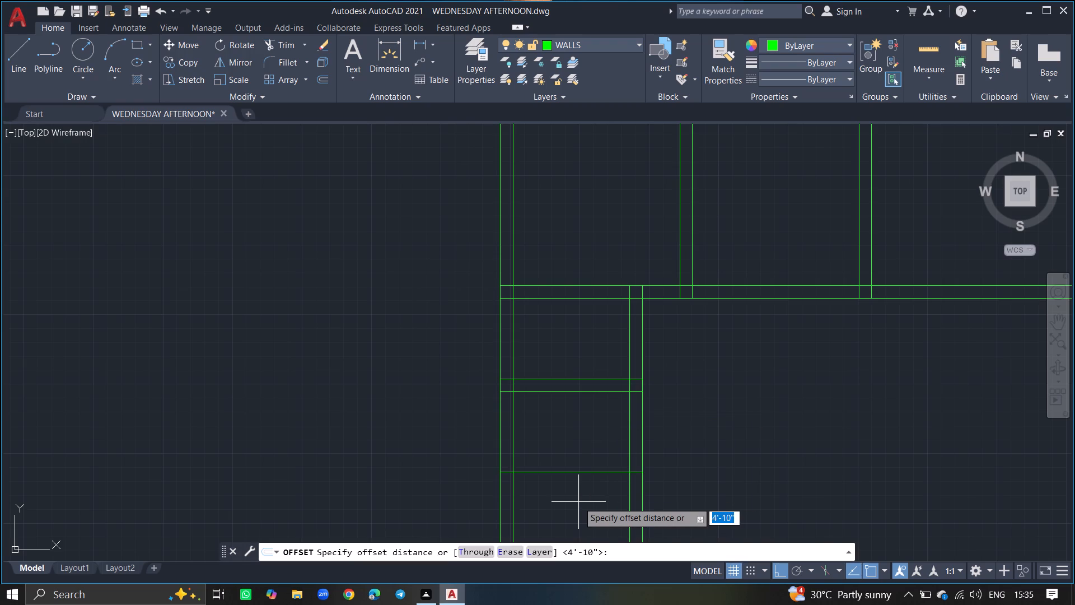
{"action": "key", "text": "9"}
{"action": "key", "text": "shift+quotedbl"}
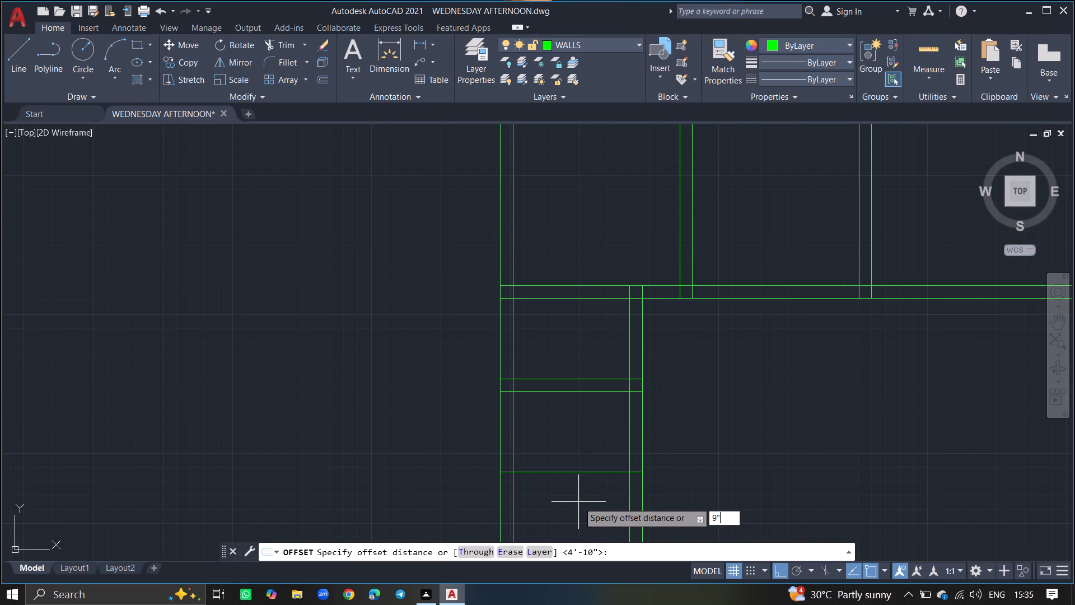
{"action": "key", "text": "Return"}
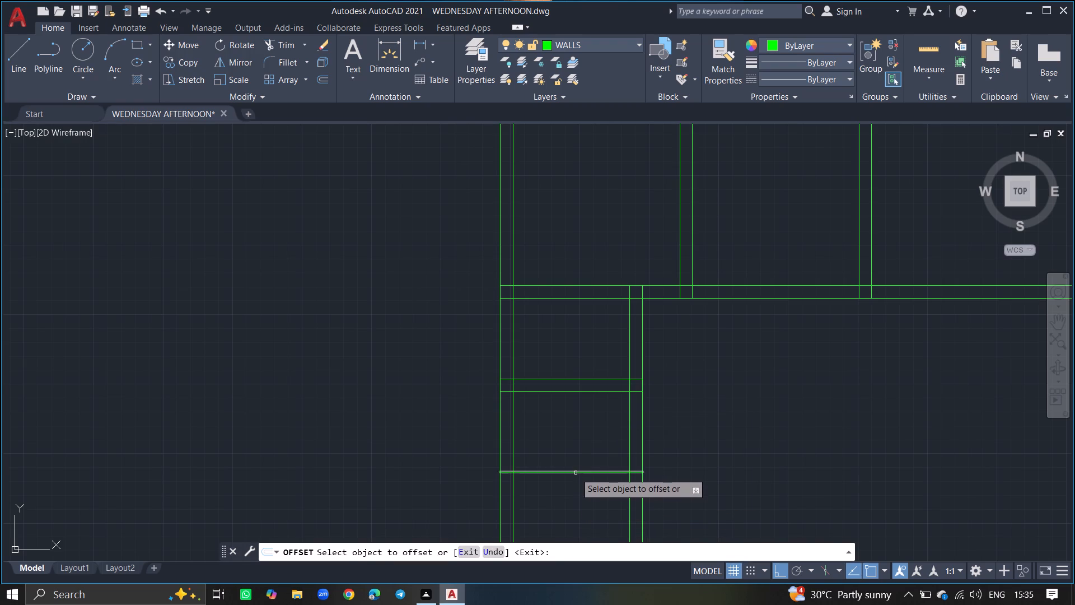
{"action": "left_click_drag", "start_coordinate": [576, 471], "coordinate": [583, 502]}
{"action": "left_click", "coordinate": [583, 502]}
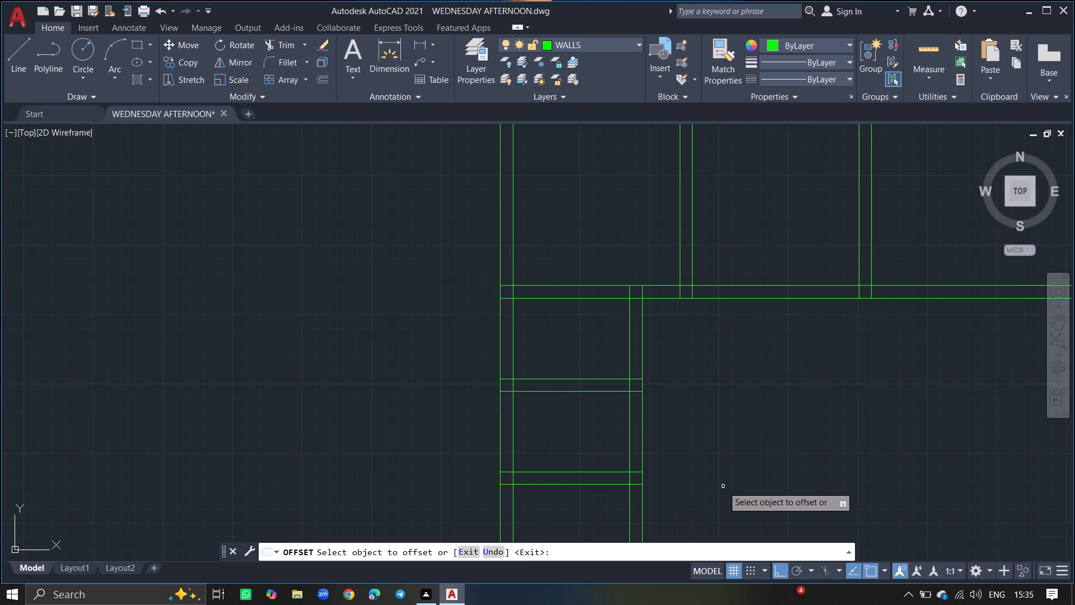
{"action": "key", "text": "Return"}
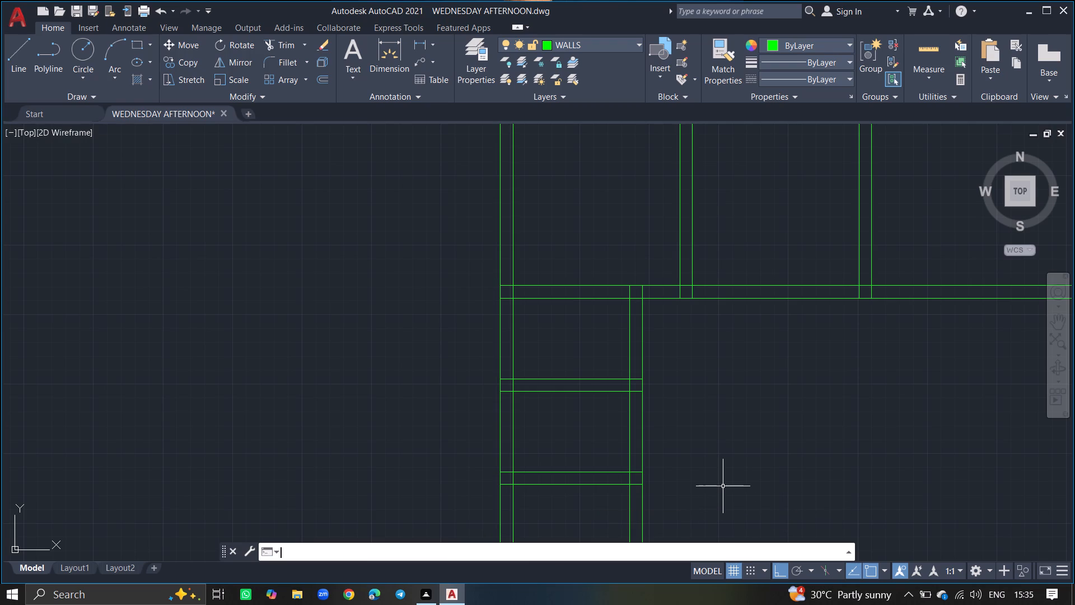
Trim the partition's two vertical lines where they run south past the second small room's south wall.
{"action": "type", "text": "TRIM"}
{"action": "key", "text": "Return"}
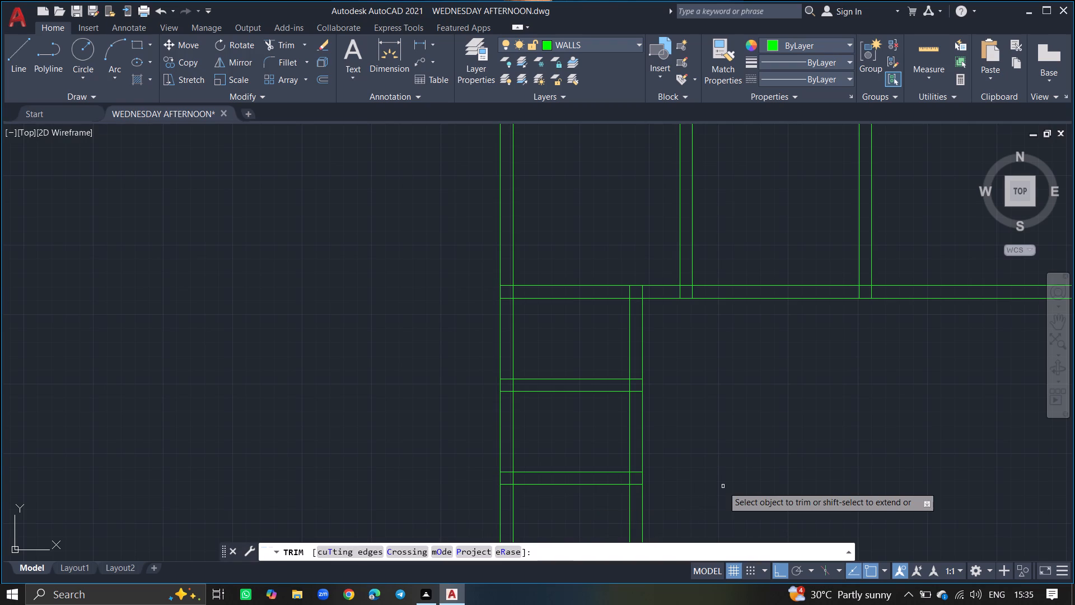
{"action": "left_click", "coordinate": [644, 514]}
{"action": "left_click", "coordinate": [630, 515]}
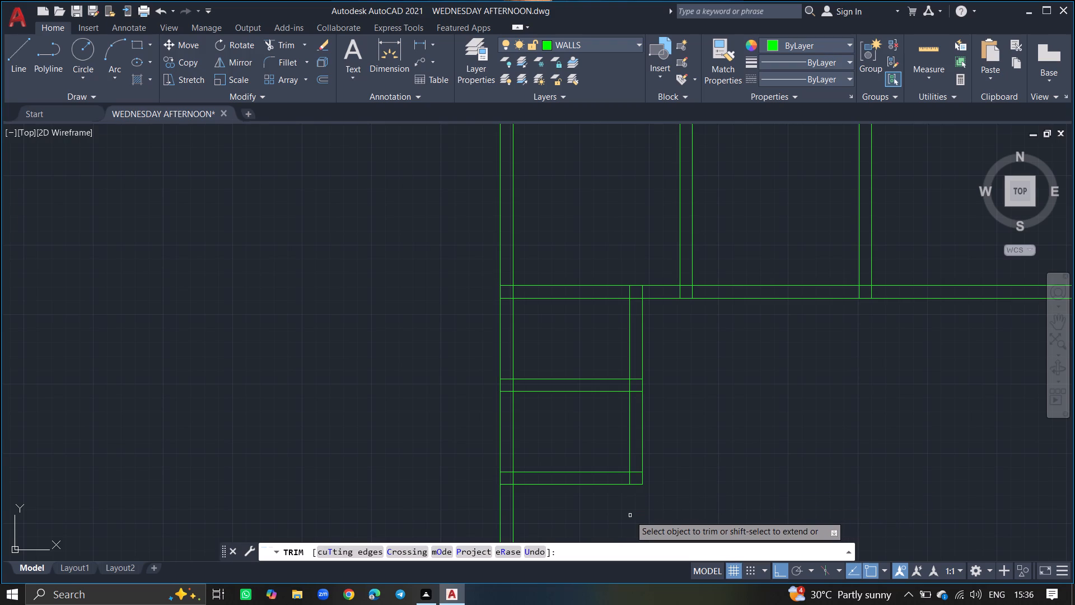
{"action": "key", "text": "Return"}
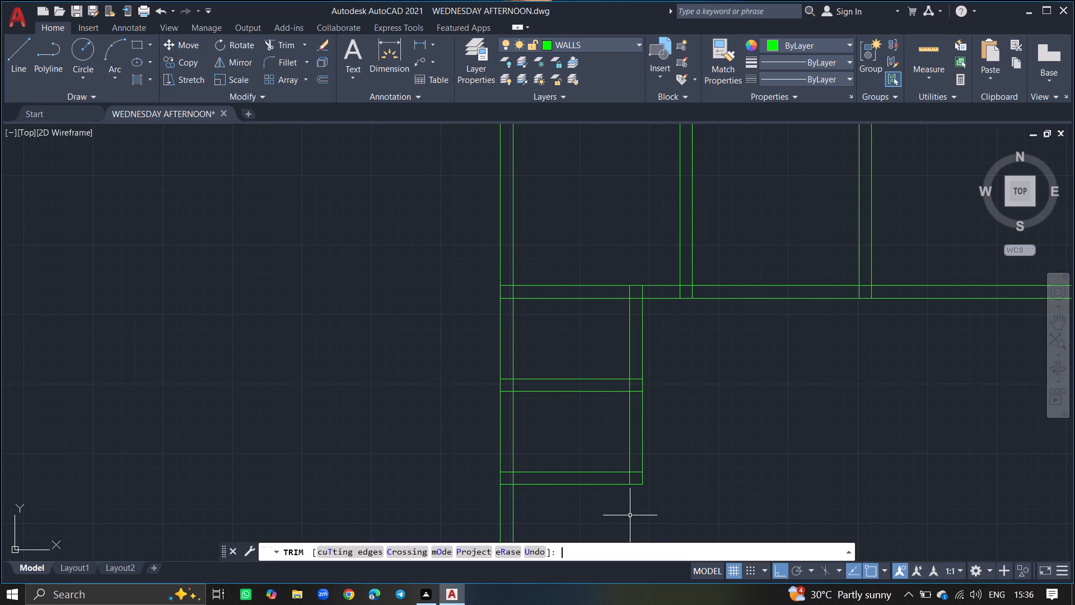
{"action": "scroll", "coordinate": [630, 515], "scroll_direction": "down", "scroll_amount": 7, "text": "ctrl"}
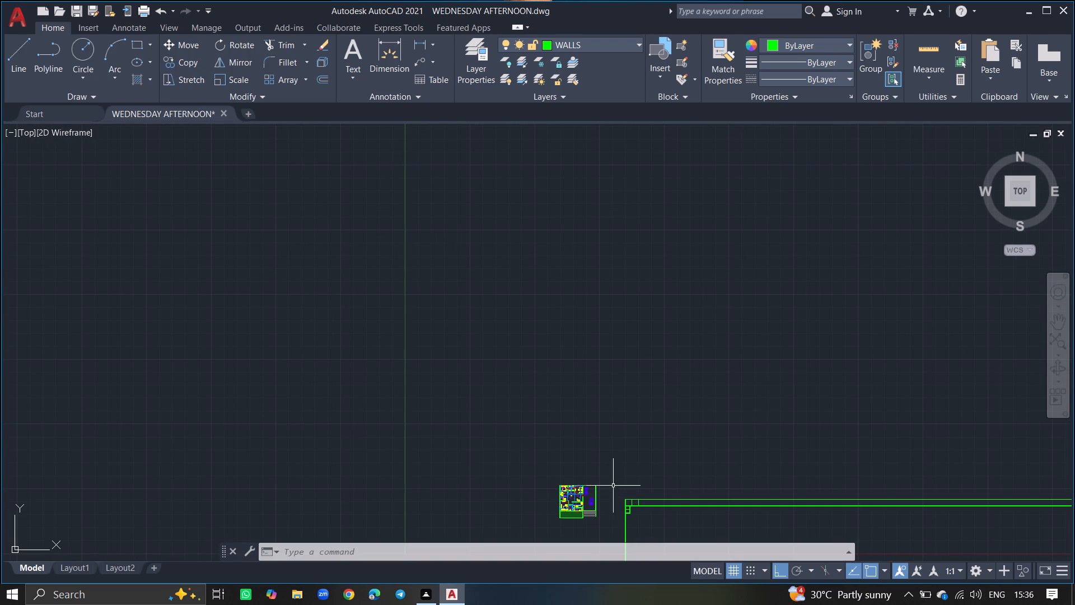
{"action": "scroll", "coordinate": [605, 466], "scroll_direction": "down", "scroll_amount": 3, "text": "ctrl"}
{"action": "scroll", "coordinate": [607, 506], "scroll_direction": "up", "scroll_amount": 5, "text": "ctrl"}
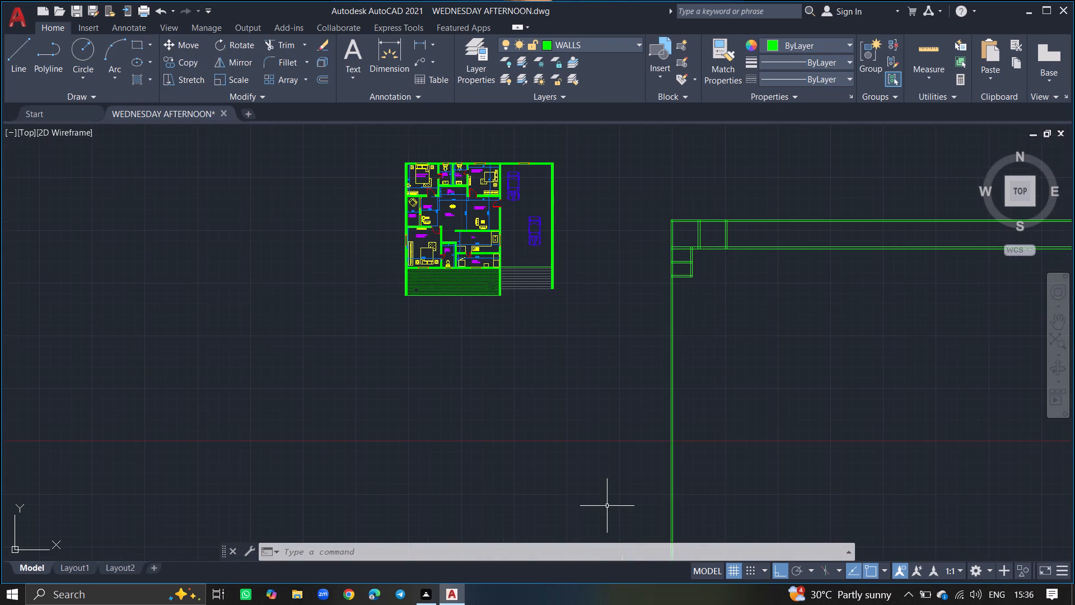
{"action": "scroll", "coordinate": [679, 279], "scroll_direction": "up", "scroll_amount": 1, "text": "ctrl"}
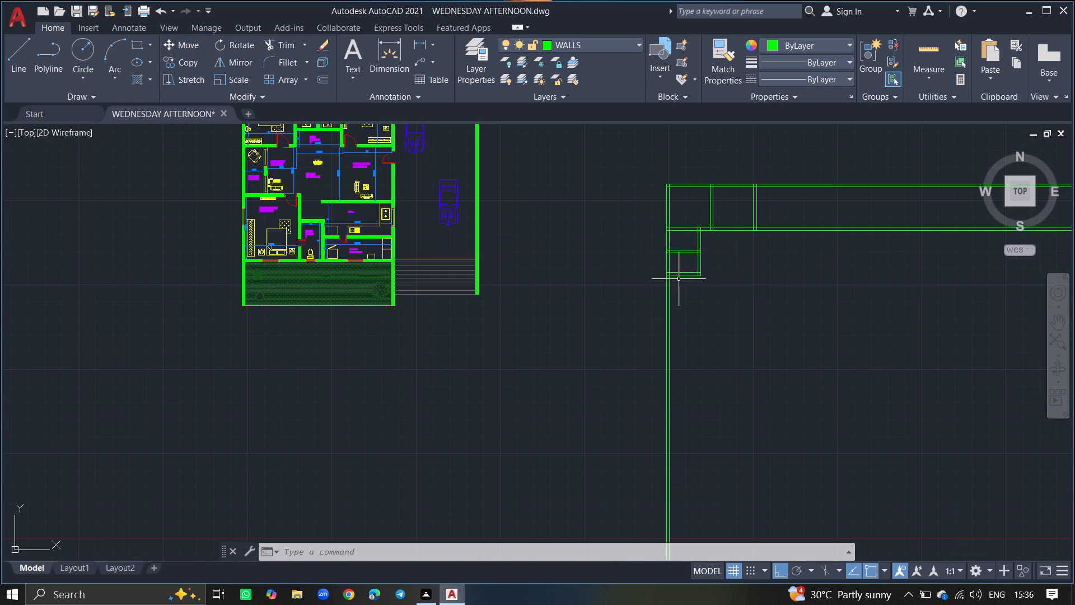
Offset the west exterior wall's inner line 12' east to set the width of the room below the small rooms.
{"action": "scroll", "coordinate": [686, 238], "scroll_direction": "up", "scroll_amount": 2, "text": "ctrl"}
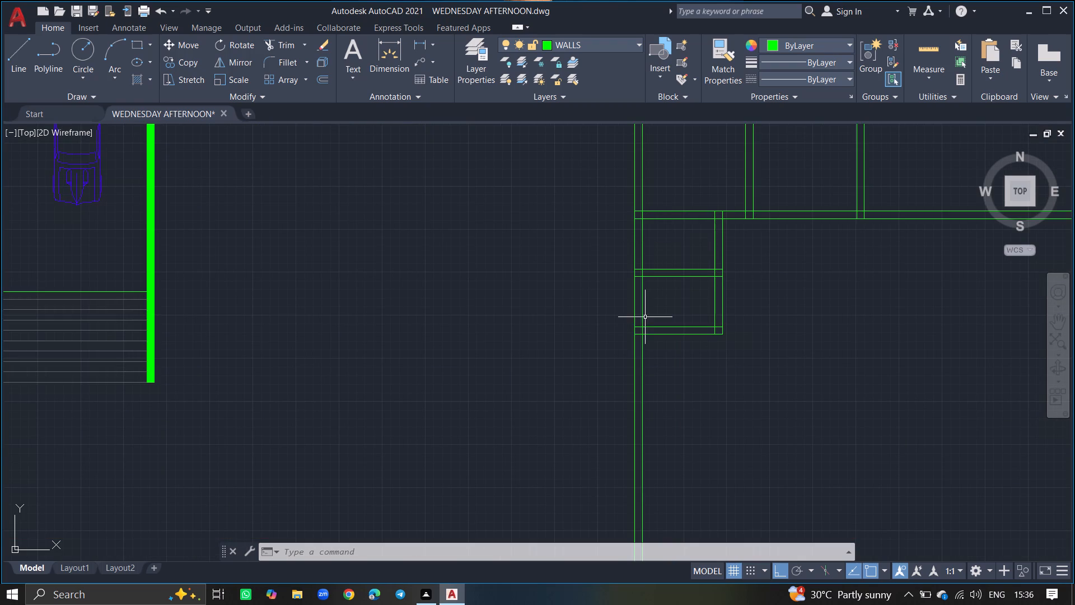
{"action": "type", "text": "OFFSET"}
{"action": "key", "text": "Return"}
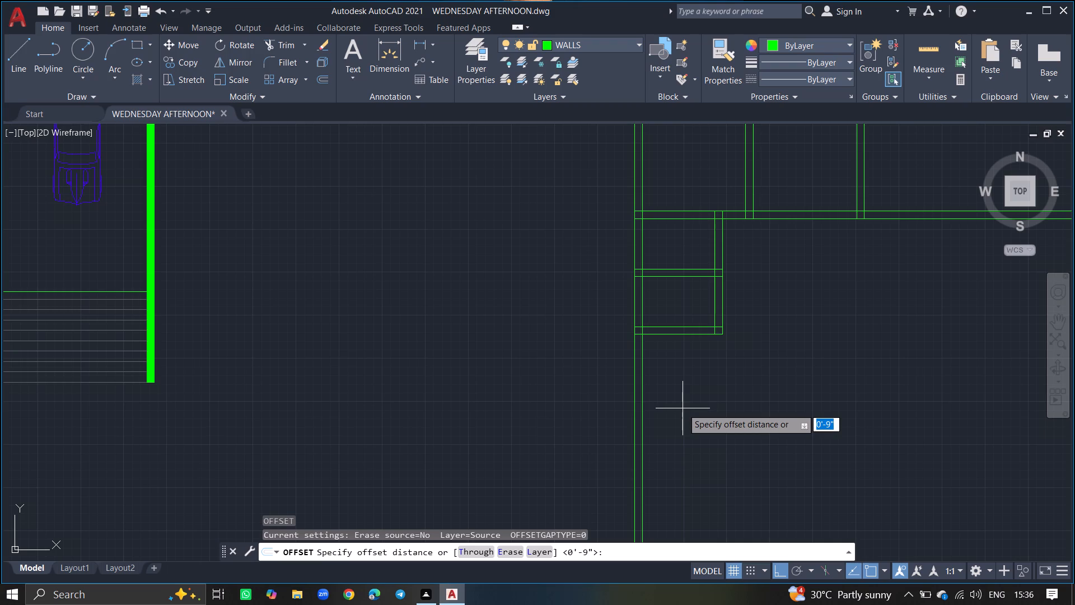
{"action": "type", "text": "12'"}
{"action": "key", "text": "Return"}
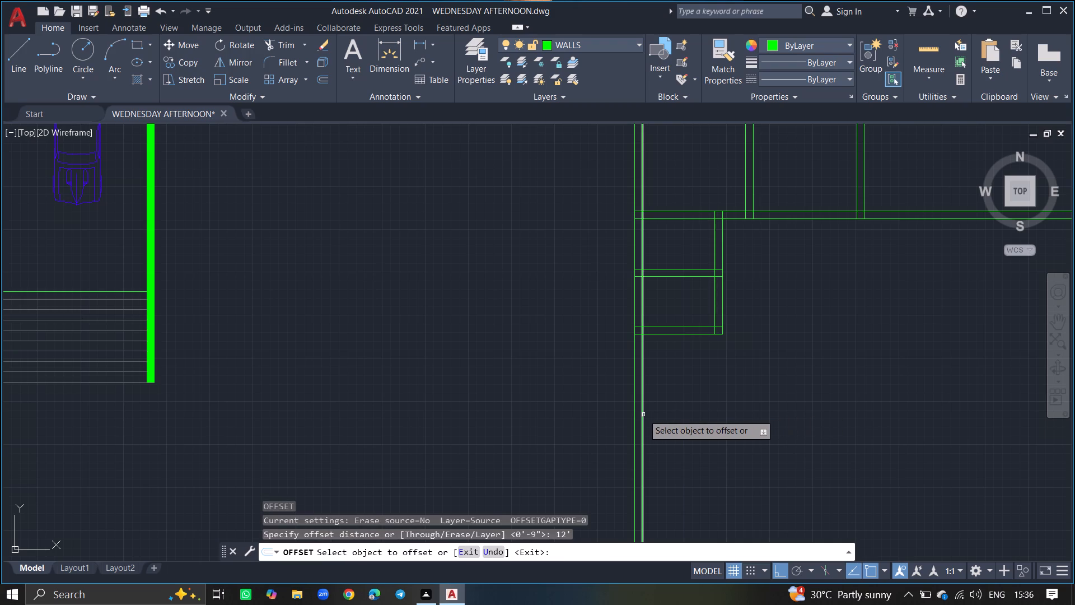
{"action": "left_click_drag", "start_coordinate": [643, 415], "coordinate": [677, 420]}
{"action": "left_click", "coordinate": [677, 420]}
{"action": "scroll", "coordinate": [677, 420], "scroll_direction": "down", "scroll_amount": 2, "text": "ctrl"}
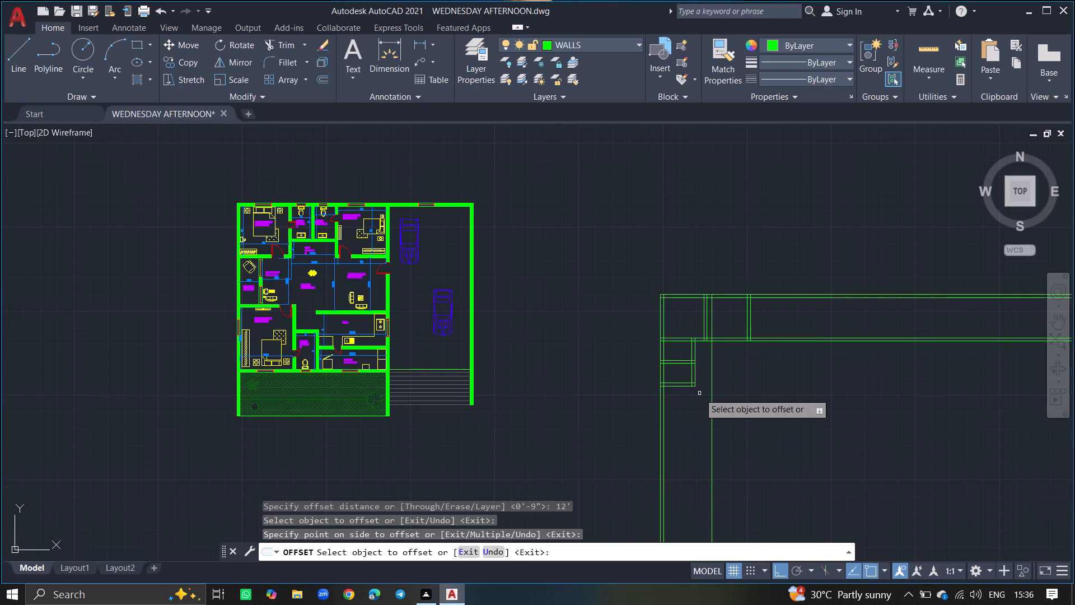
{"action": "key", "text": "Return"}
Extend both lines of the second small room's south wall east to the 12' spacing line.
{"action": "scroll", "coordinate": [710, 379], "scroll_direction": "up", "scroll_amount": 7, "text": "ctrl"}
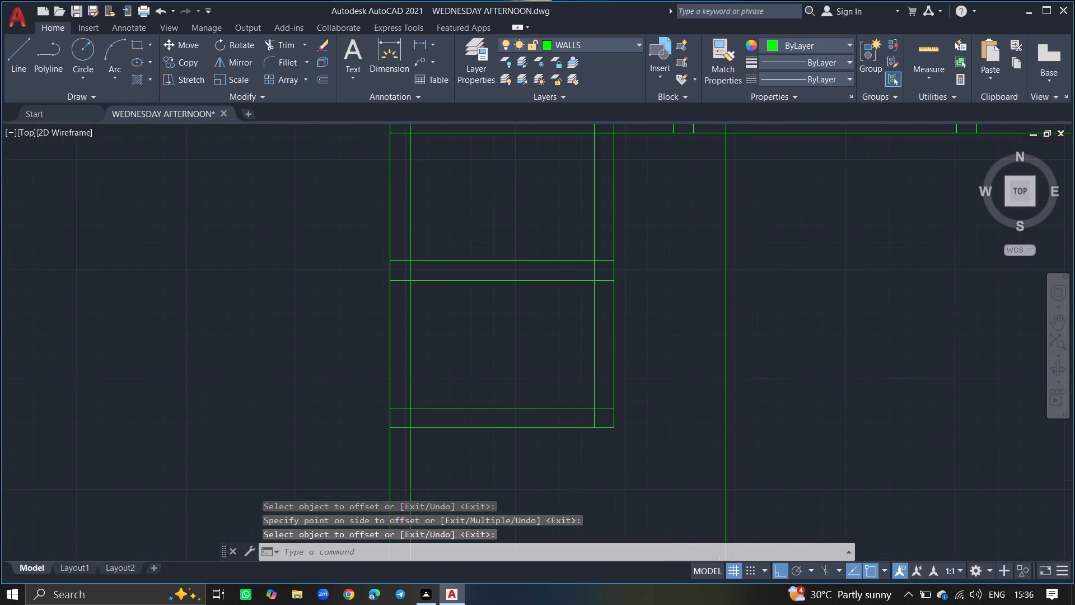
{"action": "type", "text": "EX"}
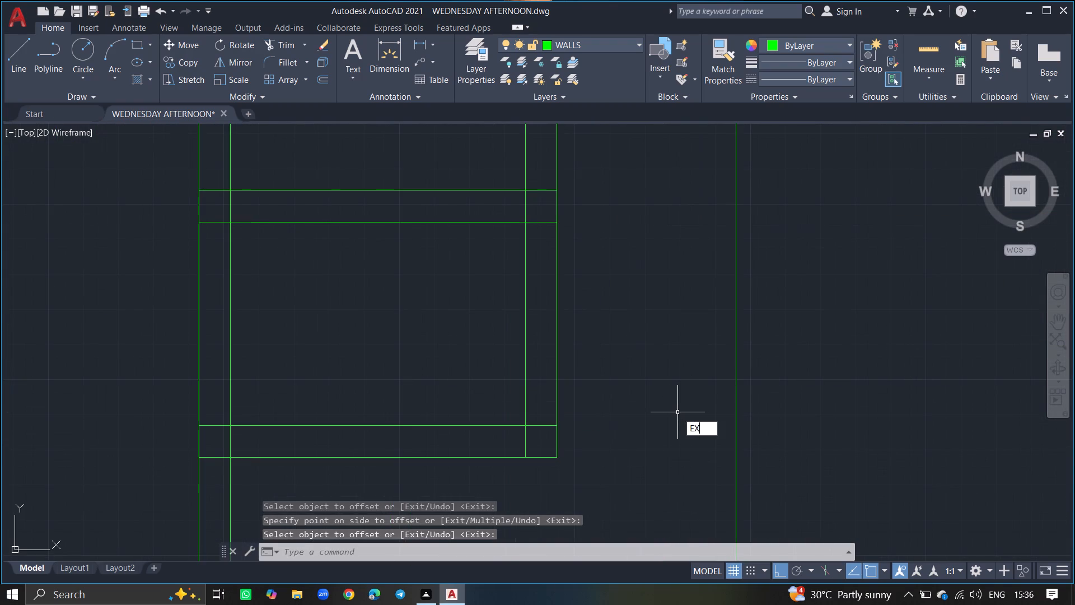
{"action": "key", "text": "Return"}
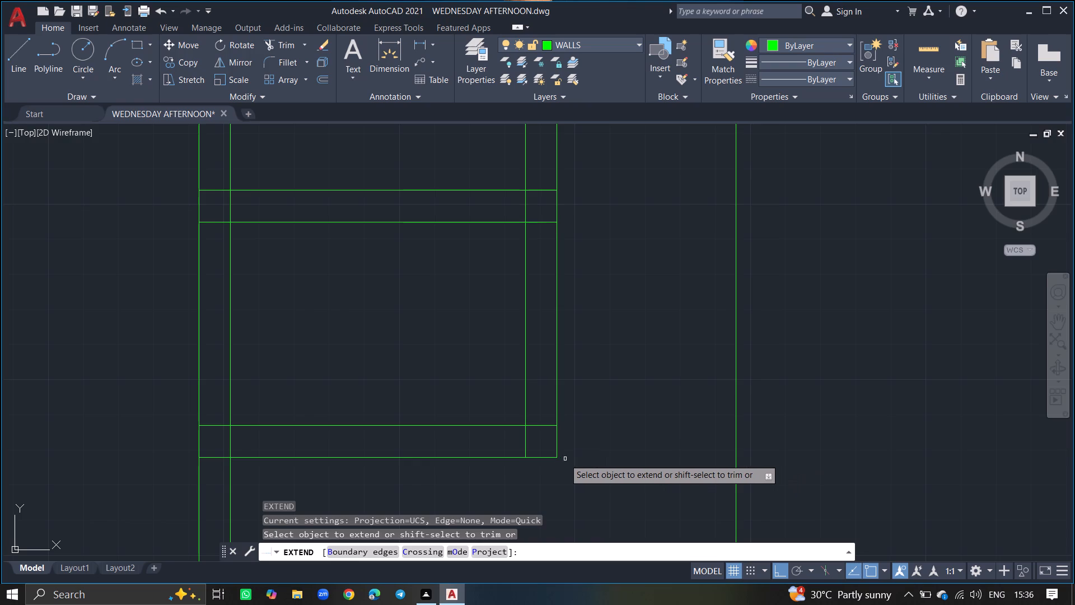
{"action": "left_click", "coordinate": [555, 459]}
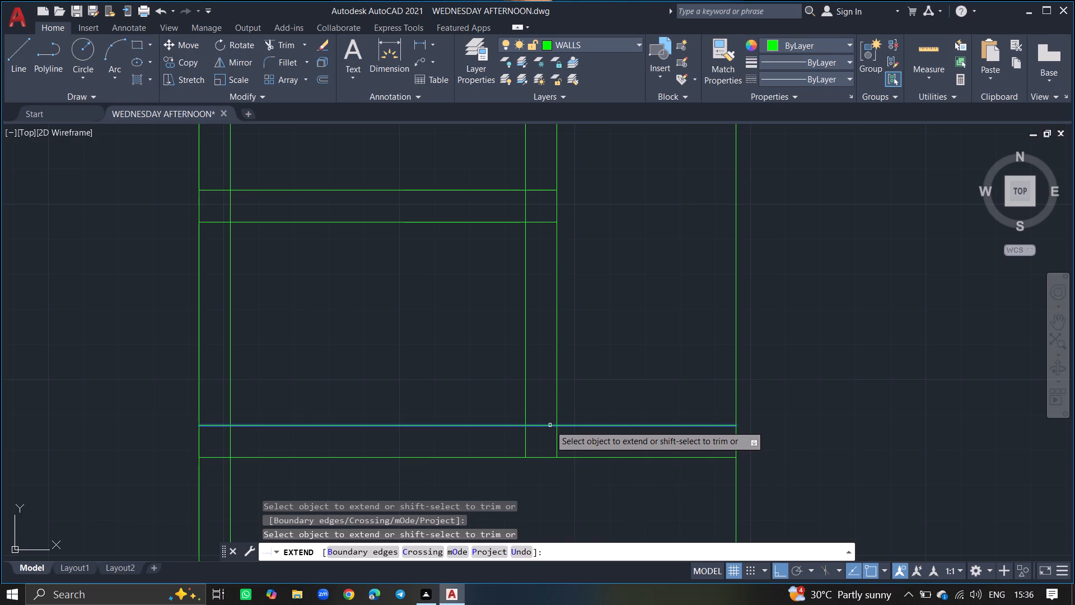
{"action": "left_click", "coordinate": [550, 425]}
{"action": "key", "text": "Return"}
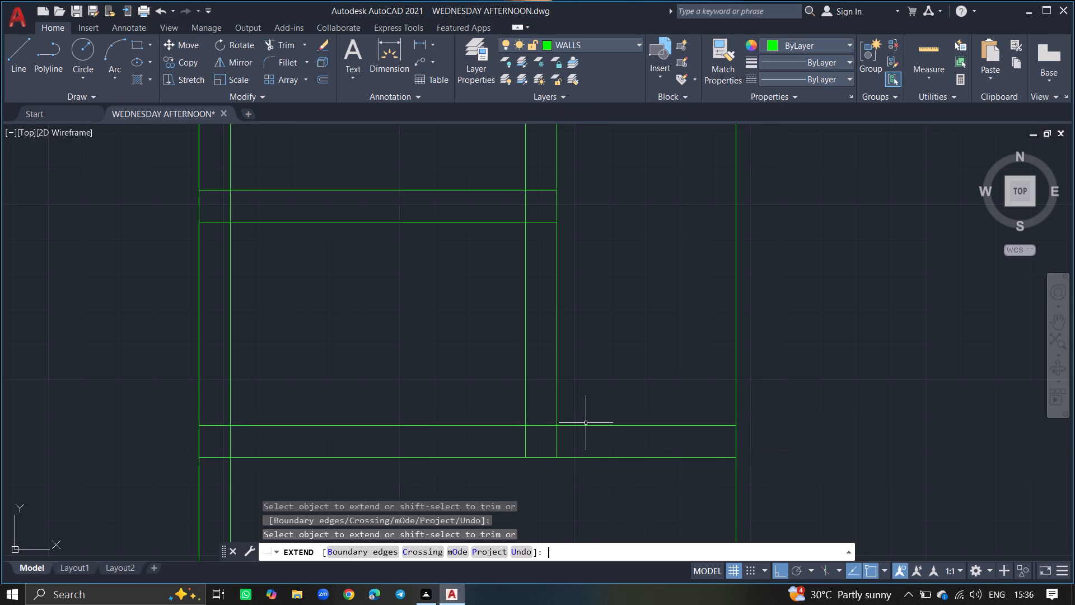
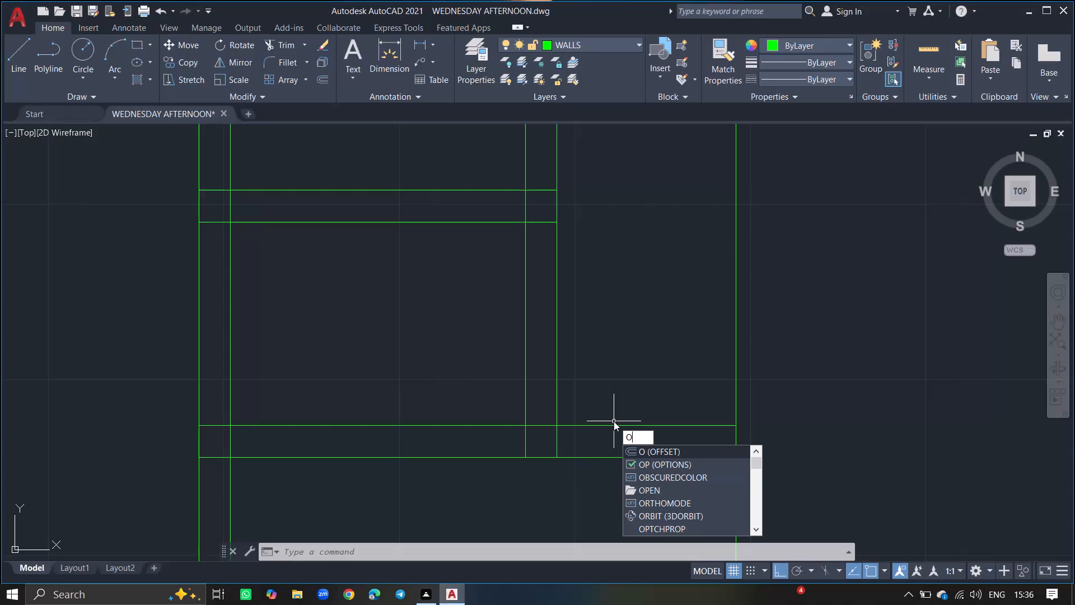
Offset the 12' spacing line 9" east to form the east wall of the room below the small rooms.
{"action": "type", "text": "FF"}
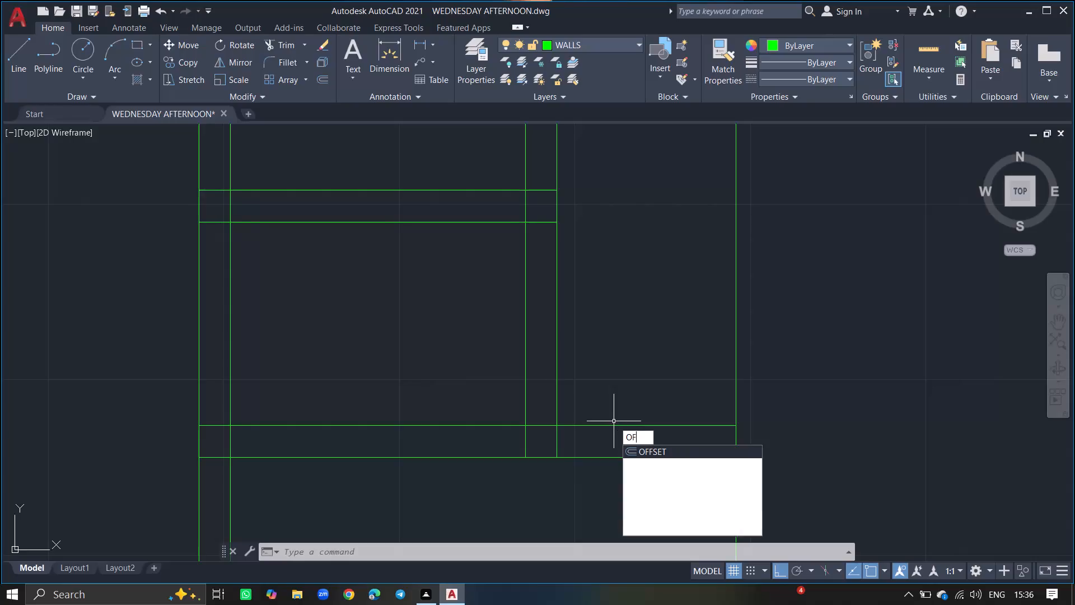
{"action": "left_click", "coordinate": [642, 449]}
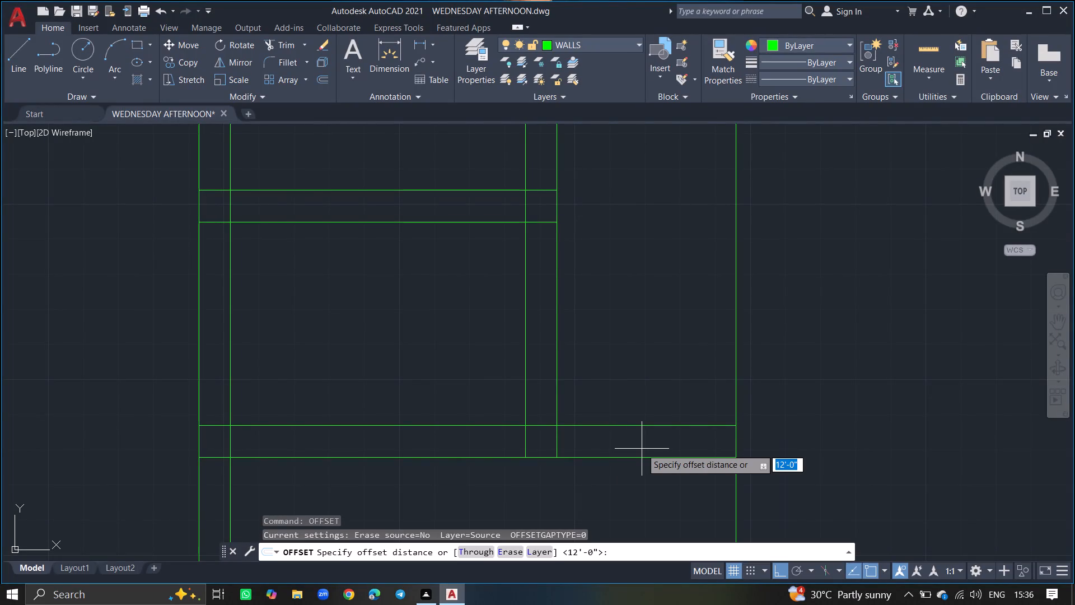
{"action": "key", "text": "9"}
{"action": "key", "text": "shift+quotedbl"}
{"action": "key", "text": "Return"}
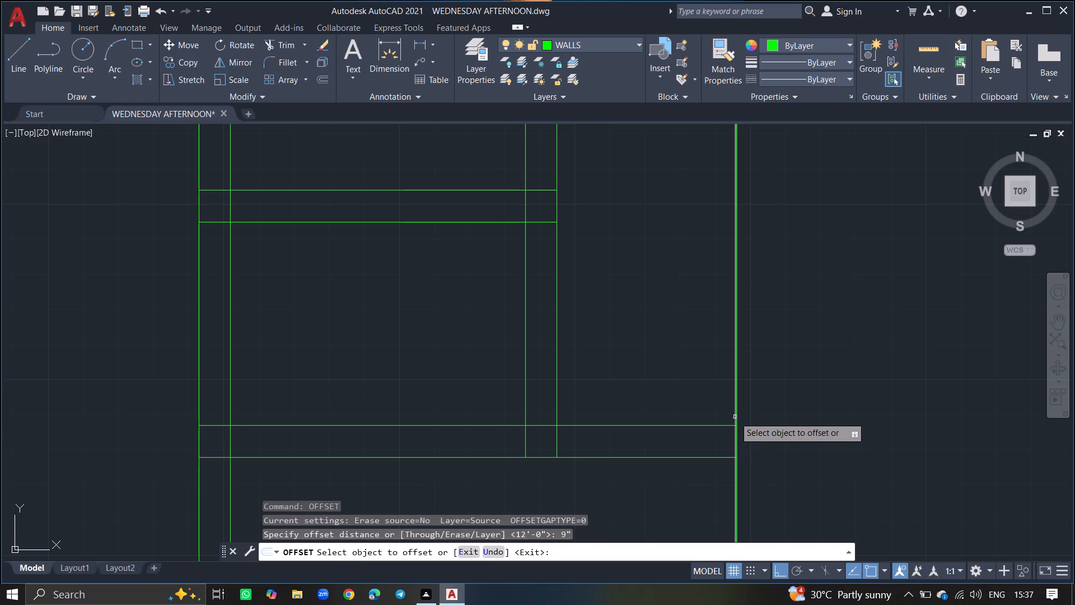
{"action": "left_click_drag", "start_coordinate": [735, 417], "coordinate": [801, 412]}
{"action": "left_click", "coordinate": [801, 412]}
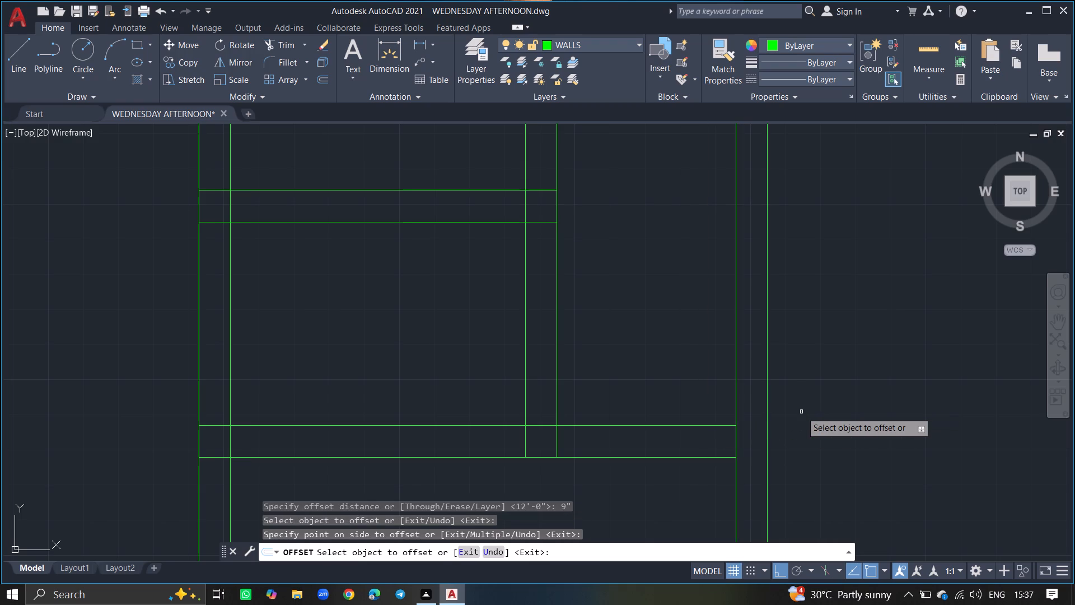
{"action": "key", "text": "Return"}
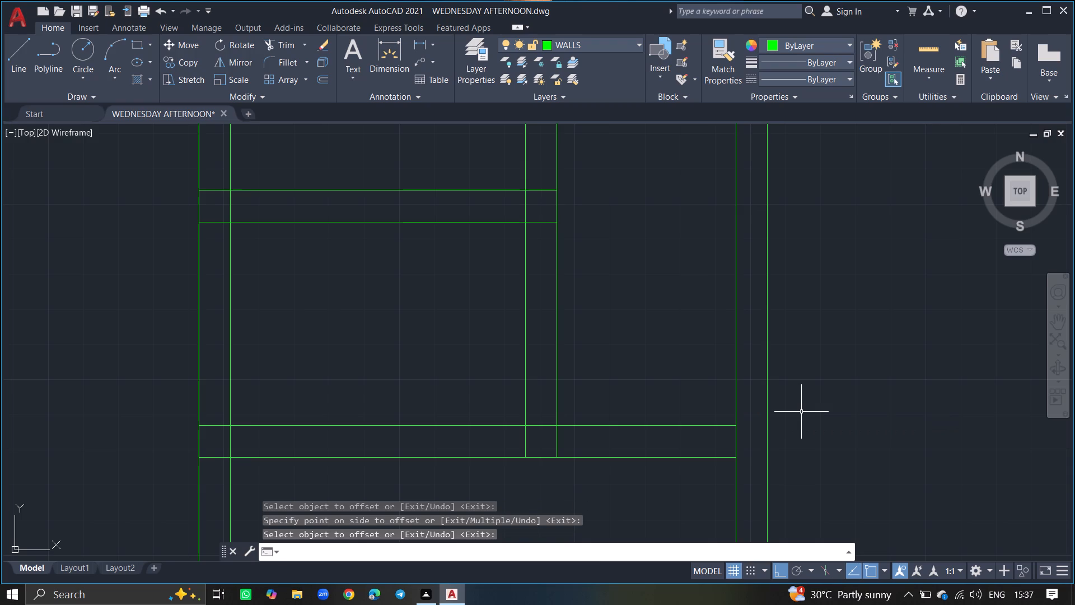
Extend both lines of the second small room's south wall east to the outer line of the lower room's east wall.
{"action": "type", "text": "EX"}
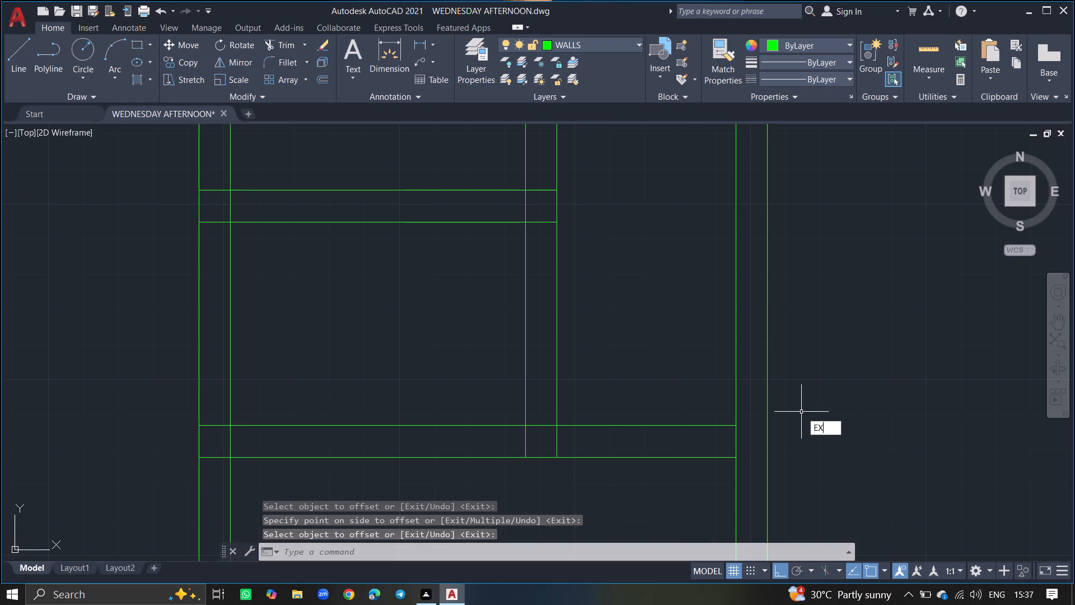
{"action": "key", "text": "Return"}
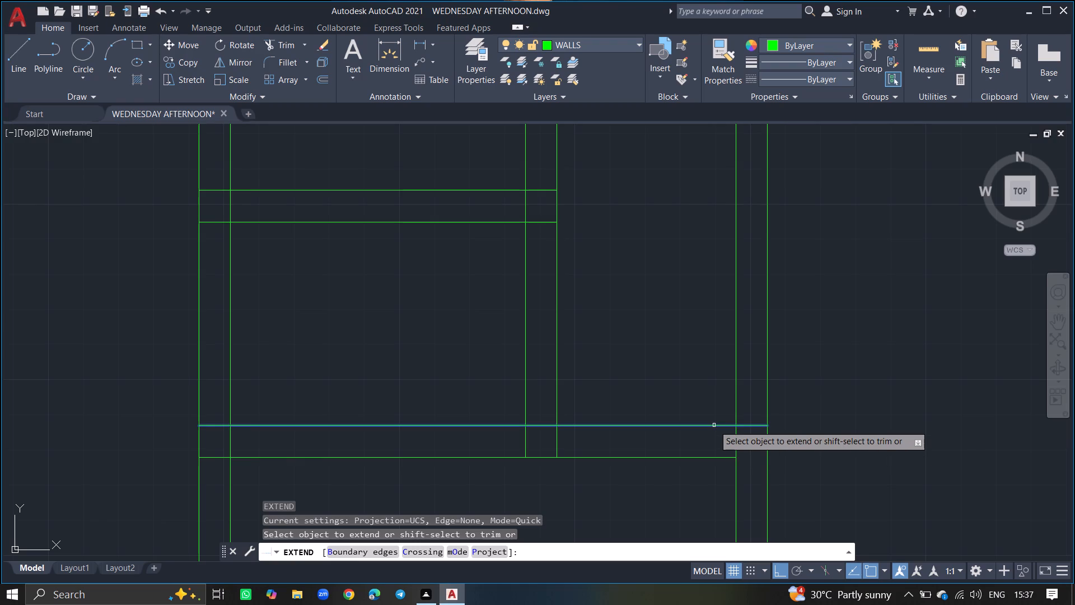
{"action": "left_click", "coordinate": [714, 425]}
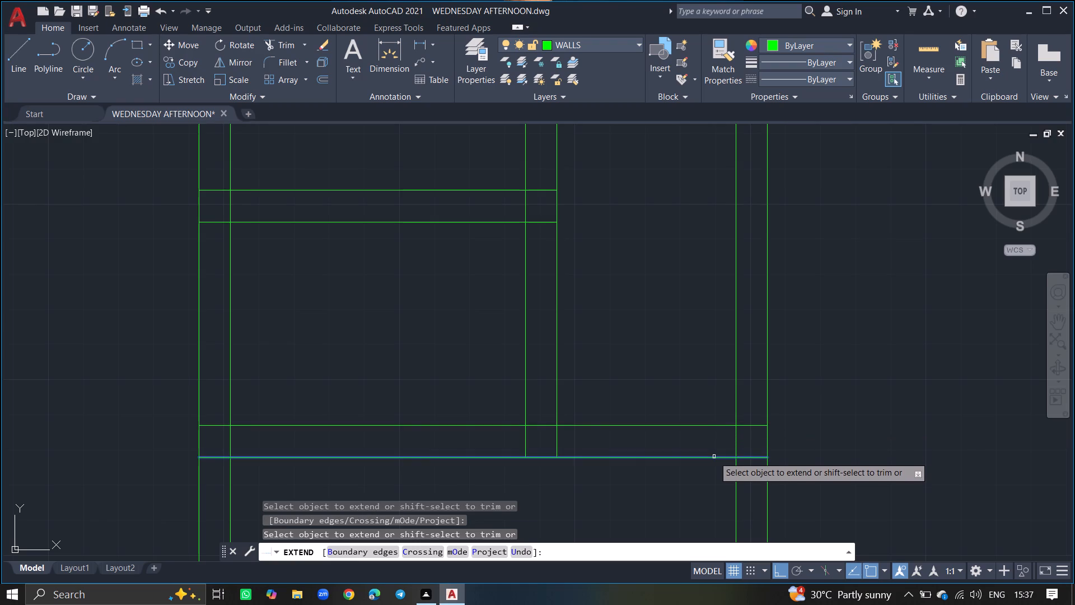
{"action": "left_click", "coordinate": [714, 457]}
{"action": "scroll", "coordinate": [714, 457], "scroll_direction": "down", "scroll_amount": 4, "text": "ctrl"}
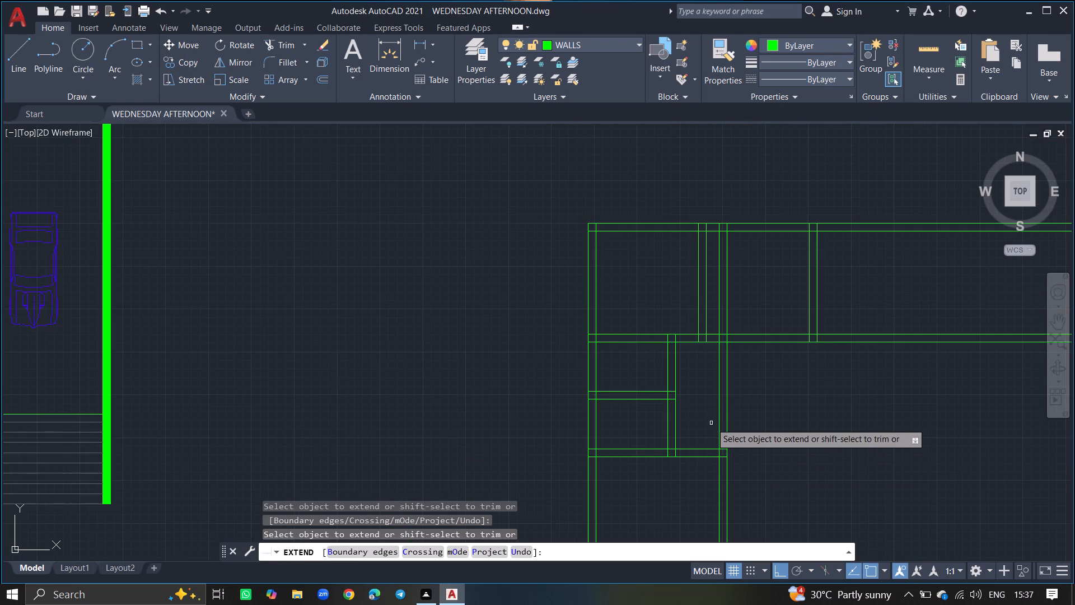
{"action": "key", "text": "Return"}
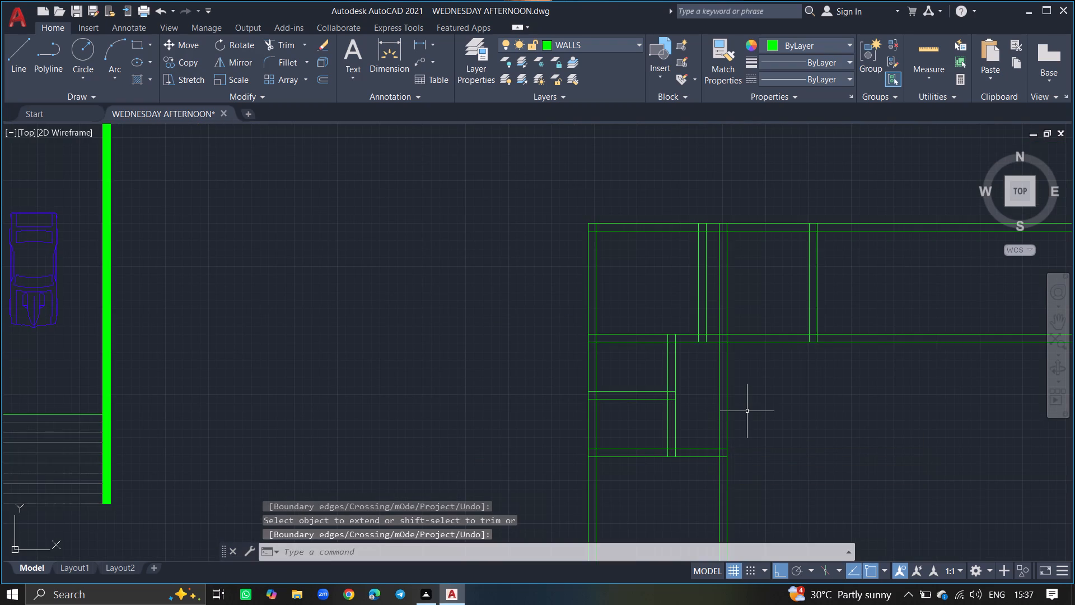
Trim the lower room's two east wall lines north of its north wall, beside the small rooms and through the second northern room.
{"action": "type", "text": "TRIM"}
{"action": "key", "text": "Return"}
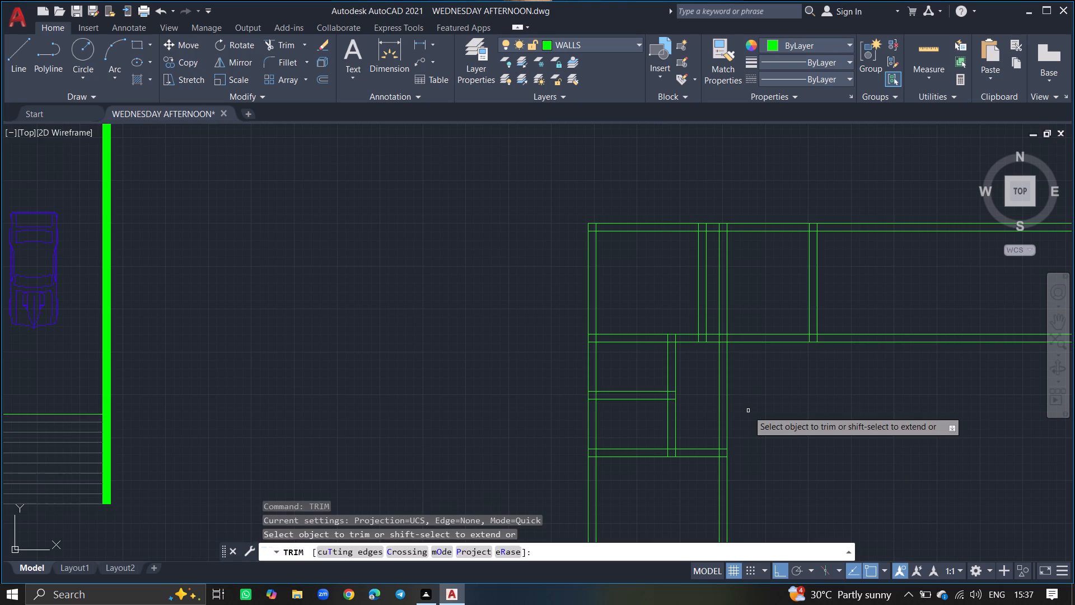
{"action": "left_click", "coordinate": [727, 412]}
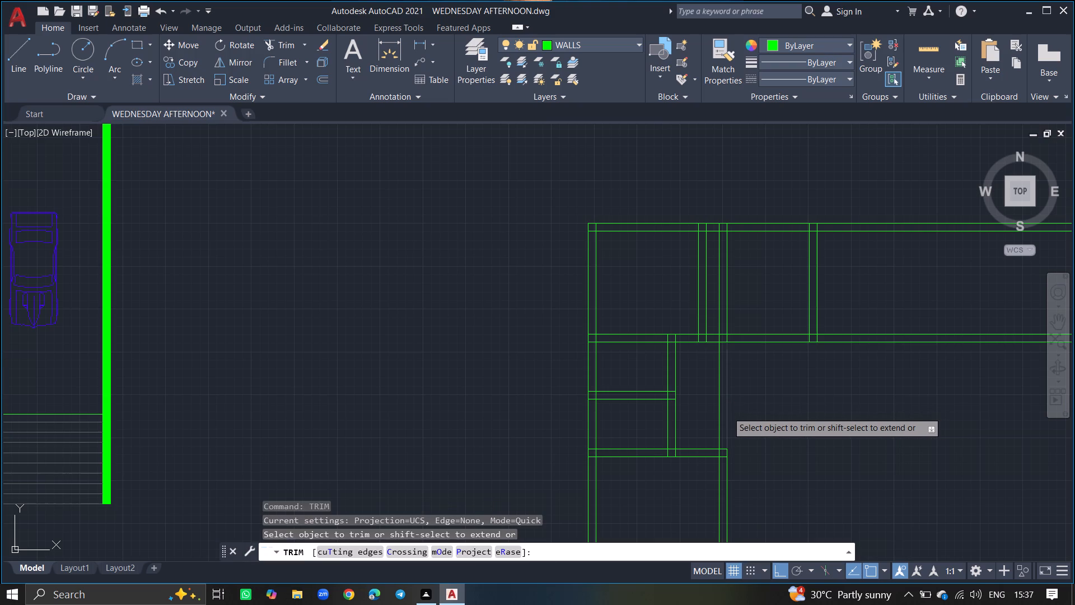
{"action": "left_click", "coordinate": [720, 412]}
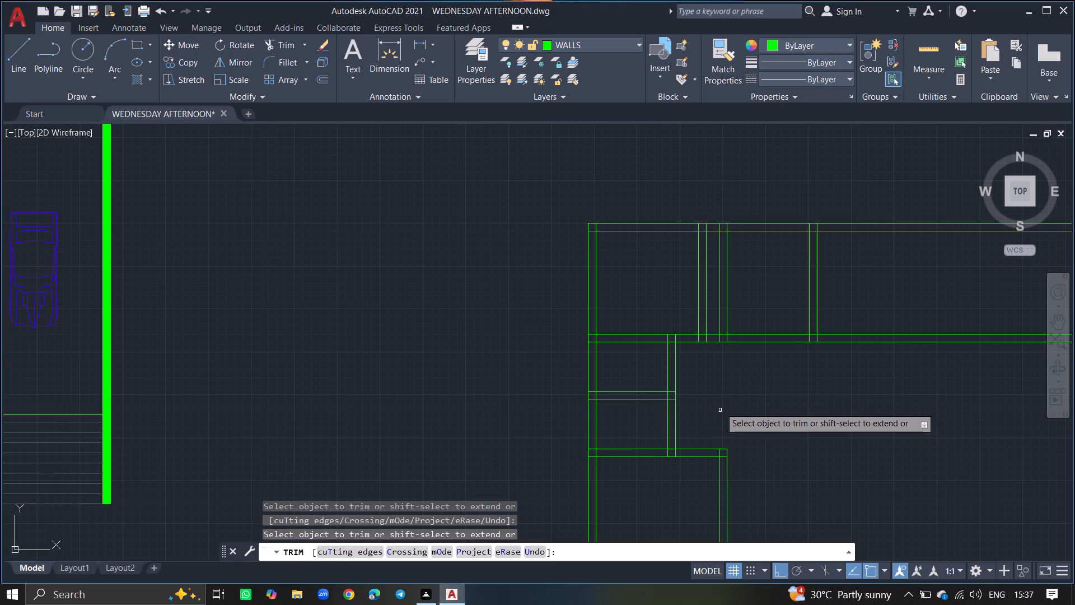
{"action": "left_click", "coordinate": [720, 325]}
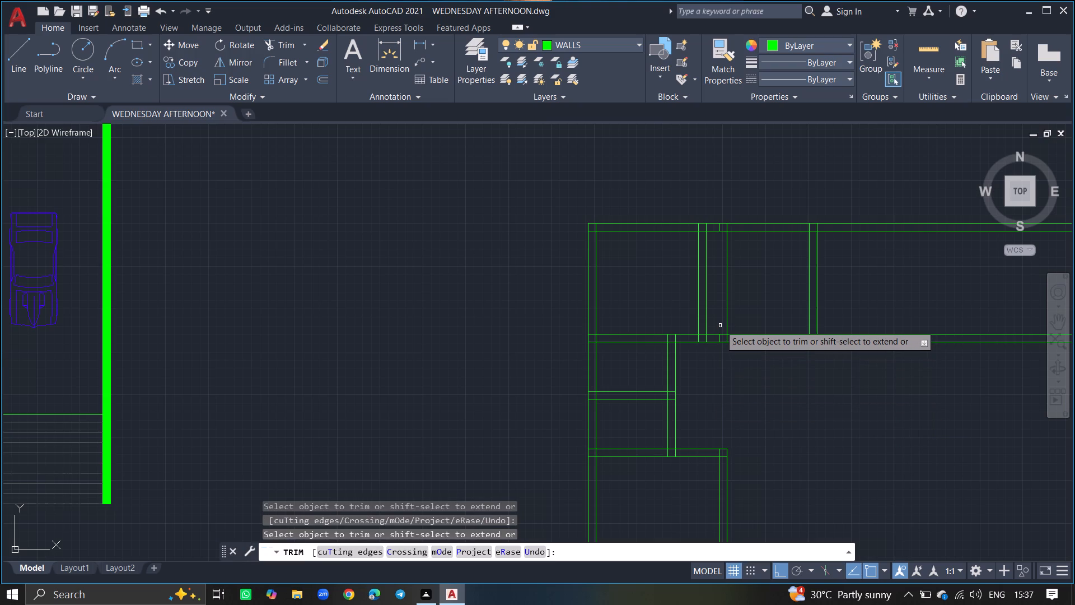
{"action": "left_click", "coordinate": [727, 321]}
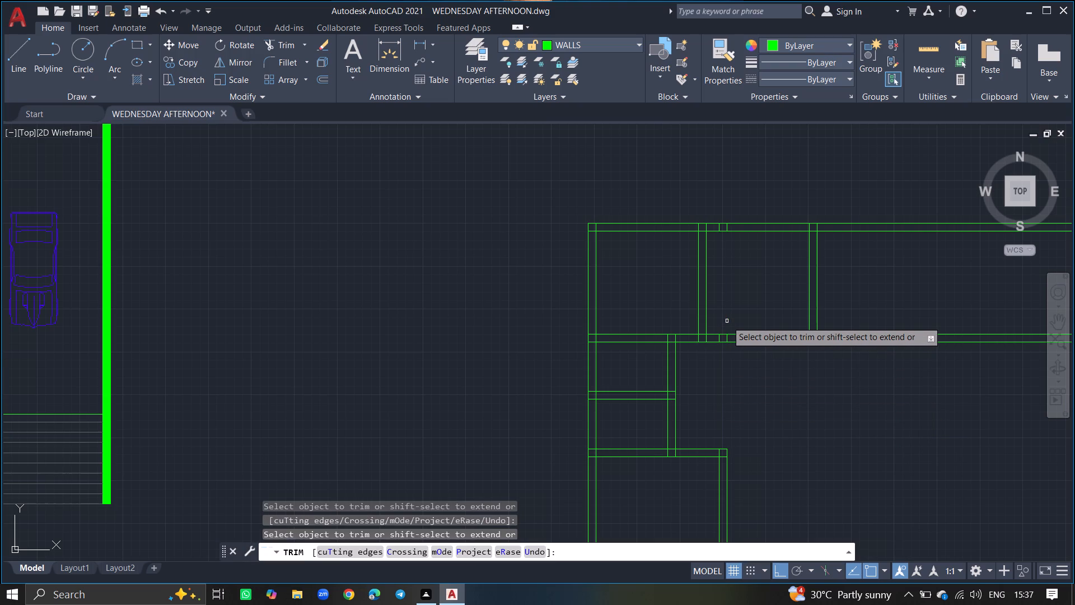
Trim the leftover short pieces of those two lines inside the second northern room's south and north walls.
{"action": "scroll", "coordinate": [723, 335], "scroll_direction": "up", "scroll_amount": 6, "text": "ctrl"}
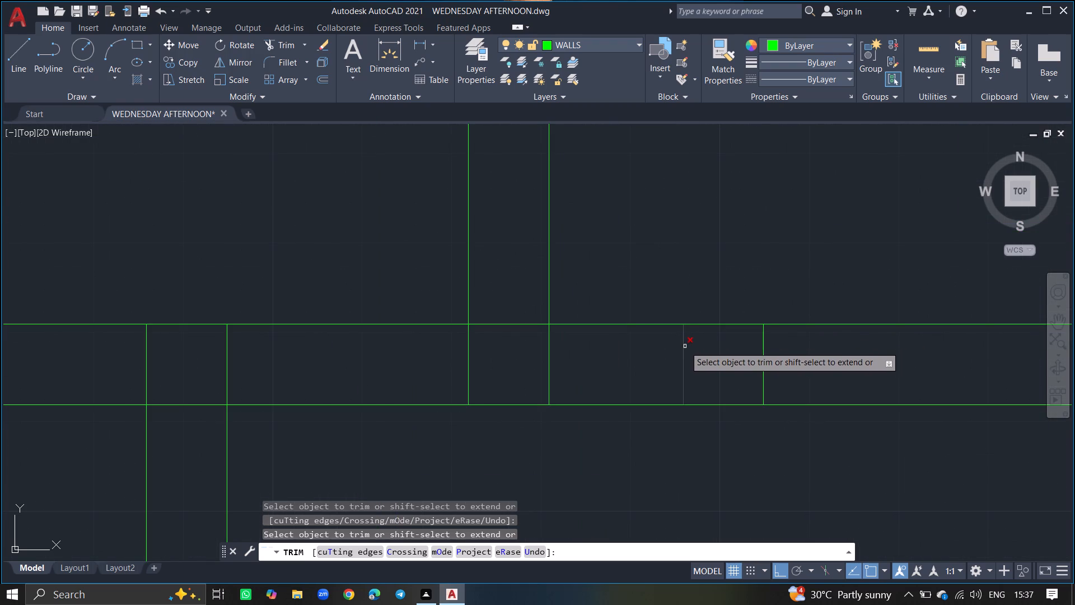
{"action": "left_click", "coordinate": [685, 346]}
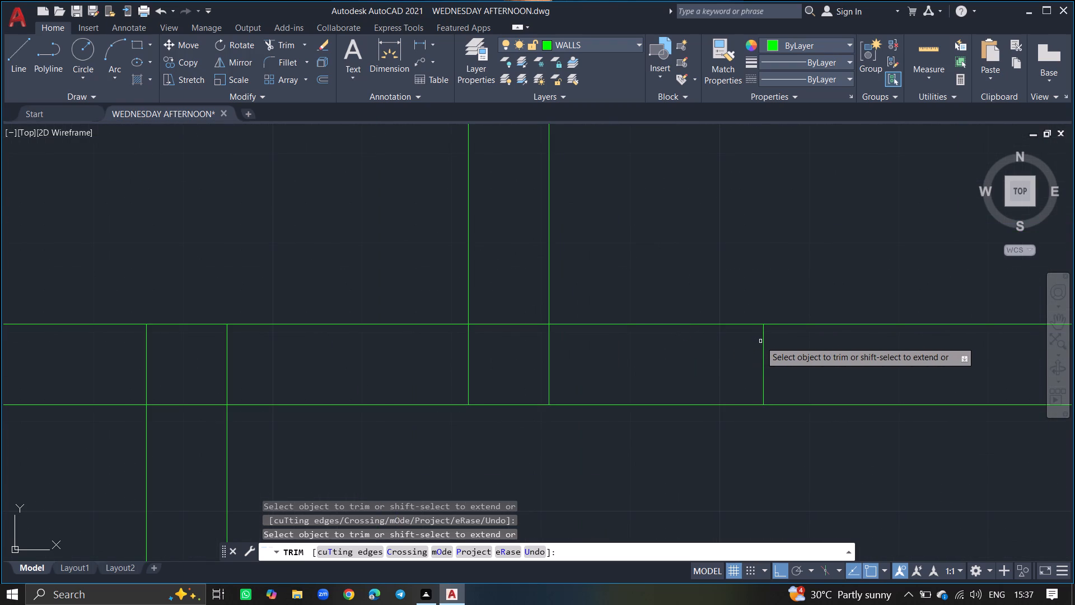
{"action": "left_click", "coordinate": [761, 341]}
{"action": "scroll", "coordinate": [761, 341], "scroll_direction": "down", "scroll_amount": 3, "text": "ctrl"}
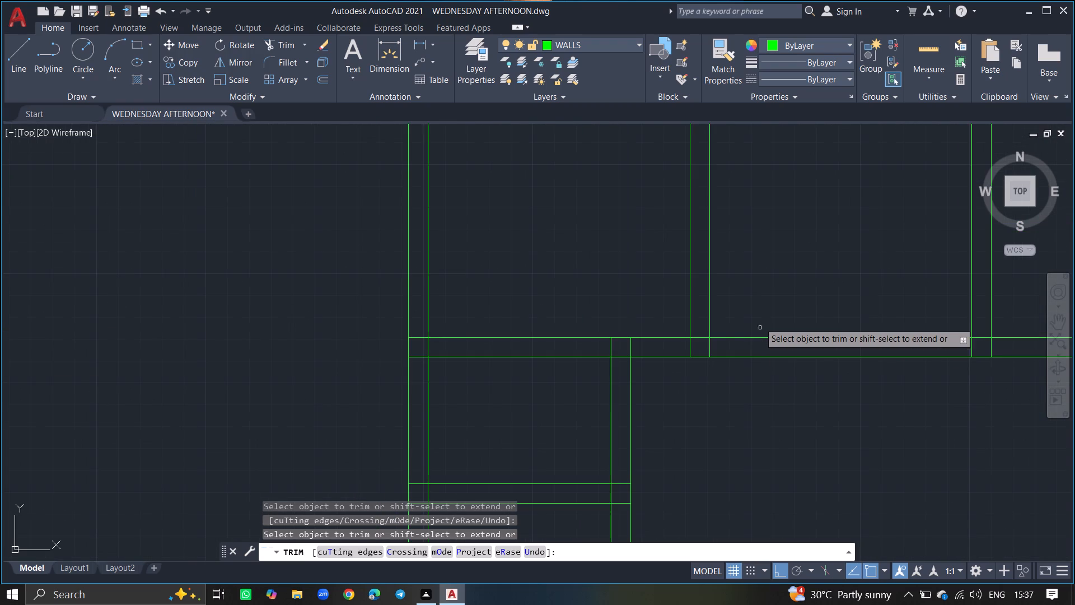
{"action": "scroll", "coordinate": [756, 309], "scroll_direction": "down", "scroll_amount": 4, "text": "ctrl"}
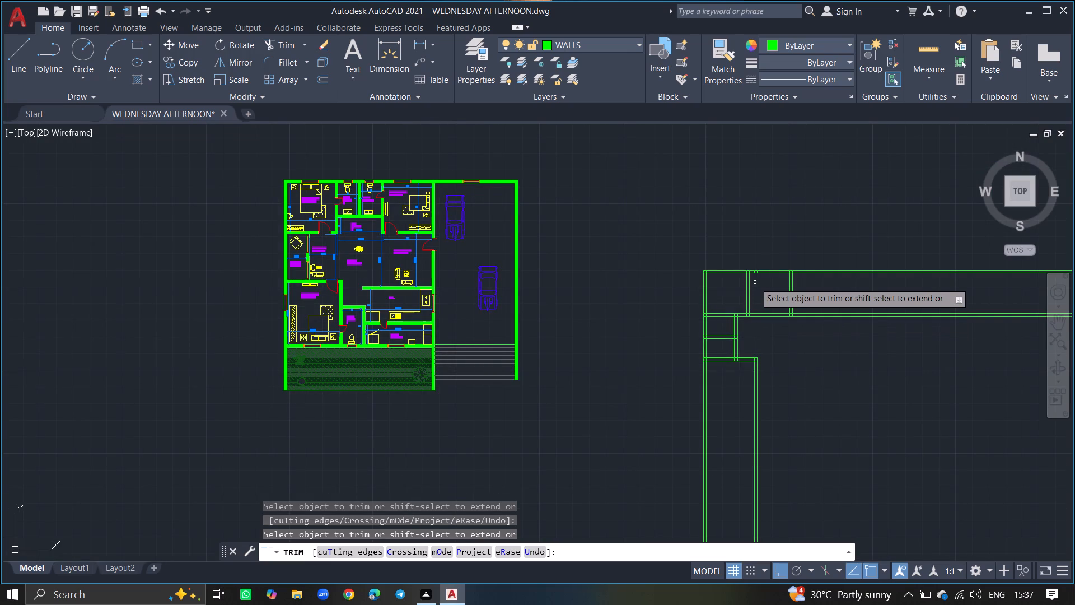
{"action": "scroll", "coordinate": [754, 271], "scroll_direction": "up", "scroll_amount": 7, "text": "ctrl"}
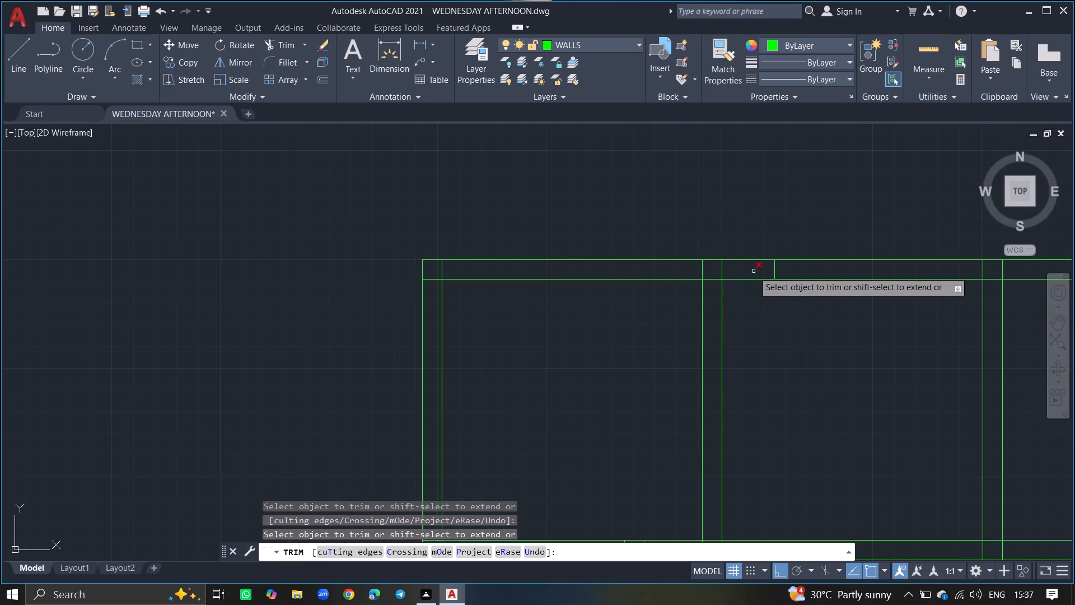
{"action": "left_click", "coordinate": [756, 268]}
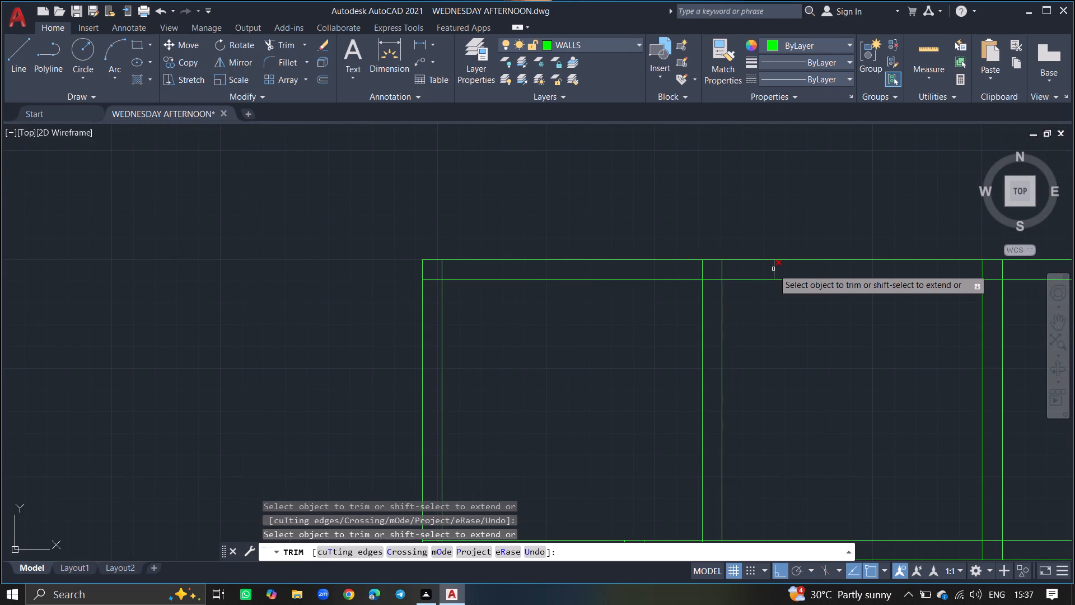
{"action": "left_click", "coordinate": [773, 269]}
{"action": "scroll", "coordinate": [765, 233], "scroll_direction": "down", "scroll_amount": 2, "text": "ctrl"}
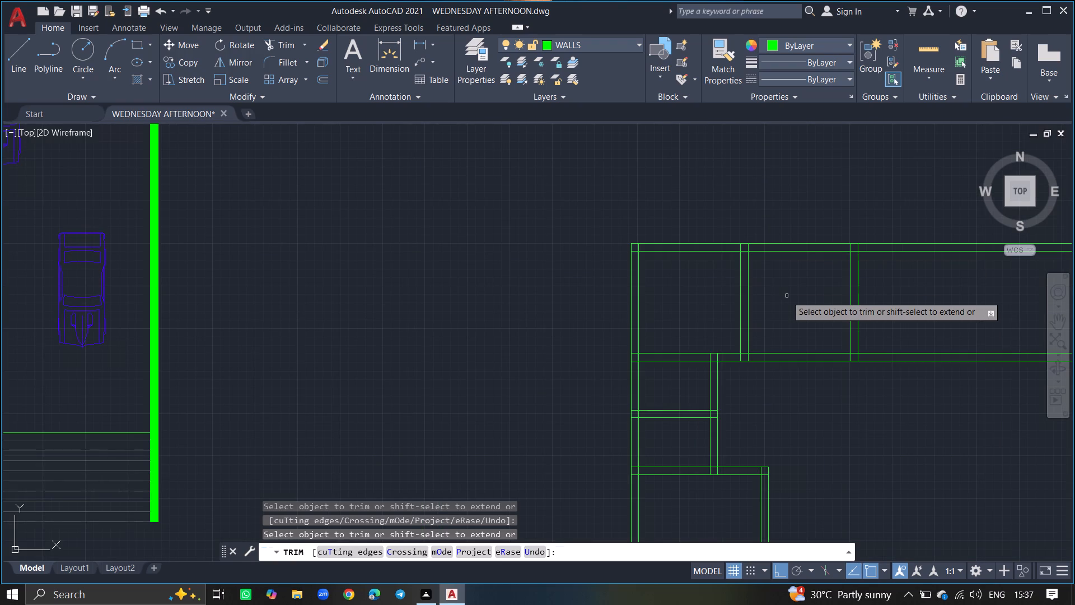
{"action": "scroll", "coordinate": [787, 296], "scroll_direction": "down", "scroll_amount": 2, "text": "ctrl"}
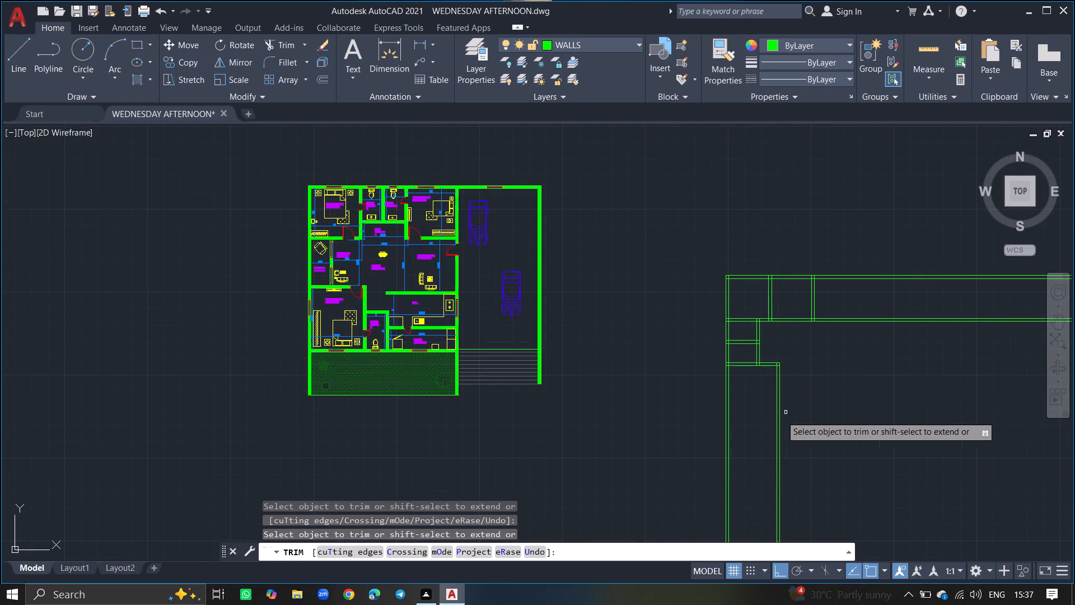
{"action": "key", "text": "Return"}
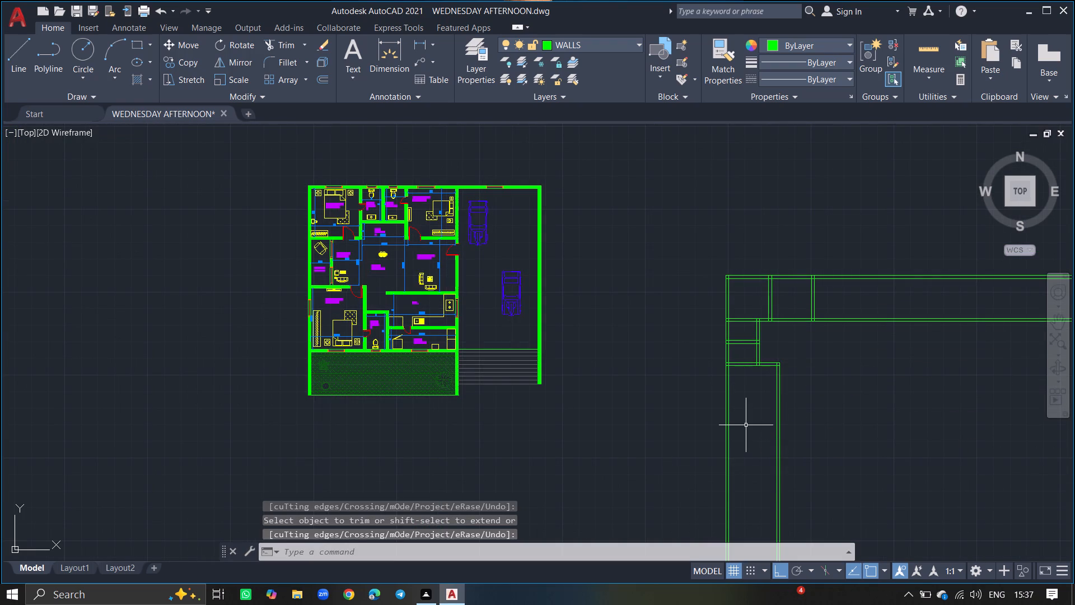
Offset the lower line of the second small room's south wall 11' south to set the lower room's depth.
{"action": "key", "text": "o"}
{"action": "type", "text": "FFSET"}
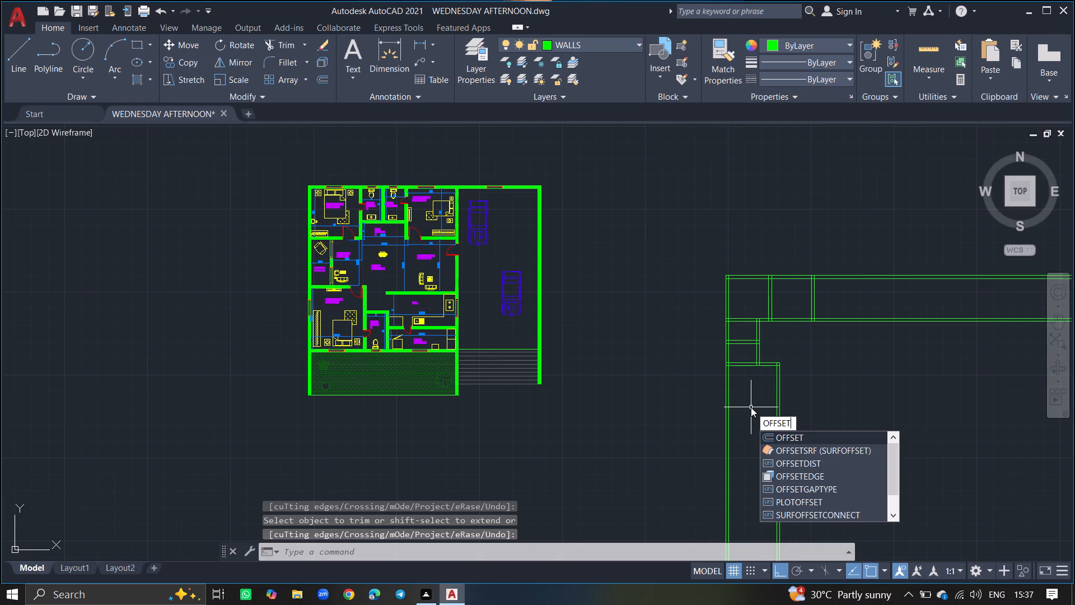
{"action": "key", "text": "Return"}
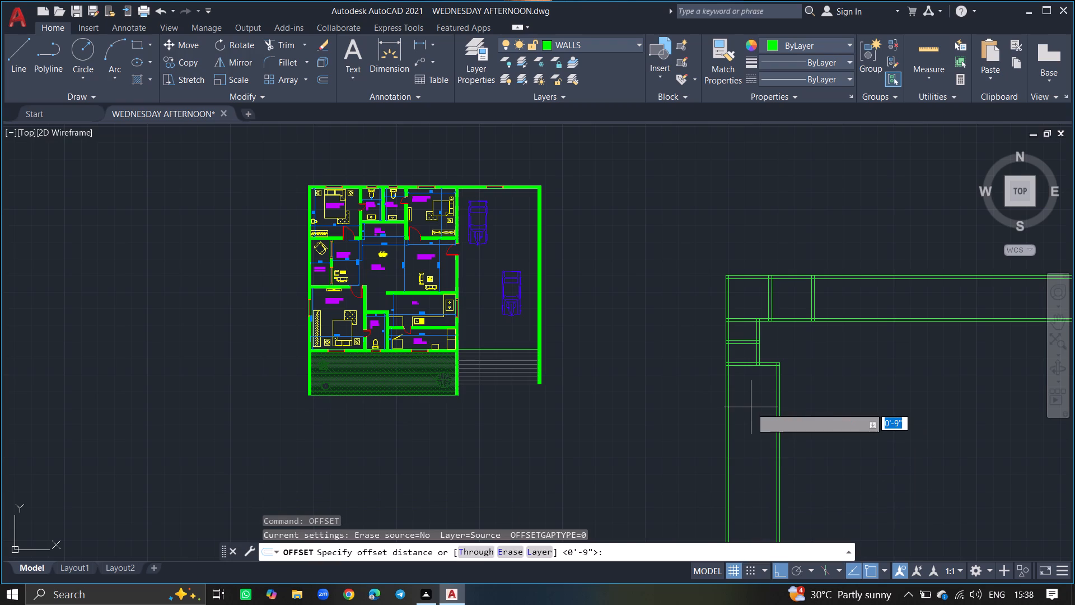
{"action": "scroll", "coordinate": [751, 407], "scroll_direction": "up", "scroll_amount": 5, "text": "ctrl"}
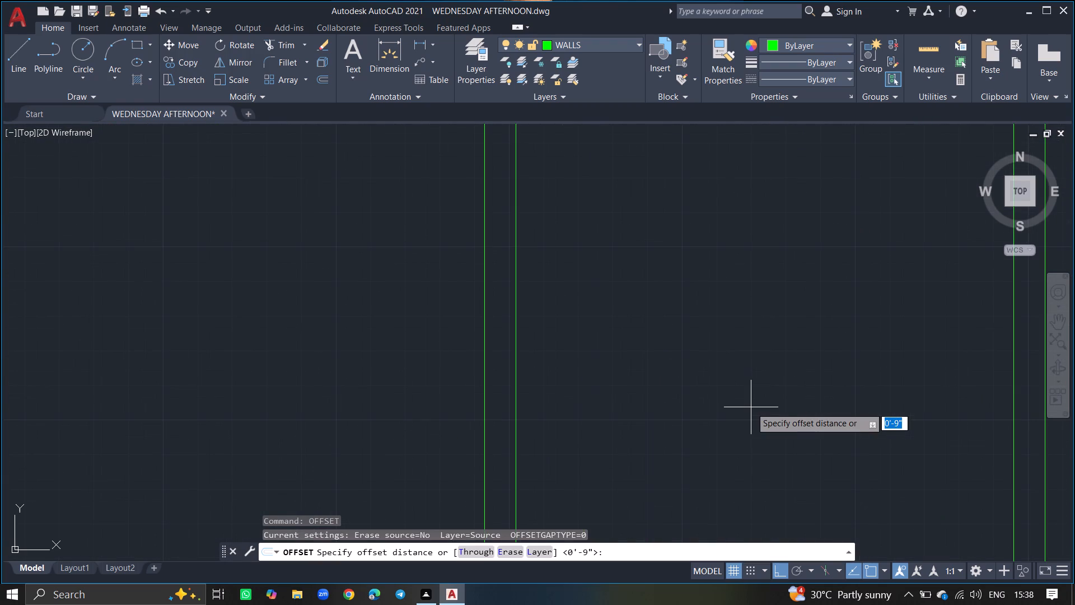
{"action": "type", "text": "11"}
{"action": "type", "text": "'"}
{"action": "key", "text": "space"}
{"action": "scroll", "coordinate": [751, 407], "scroll_direction": "down", "scroll_amount": 2, "text": "ctrl"}
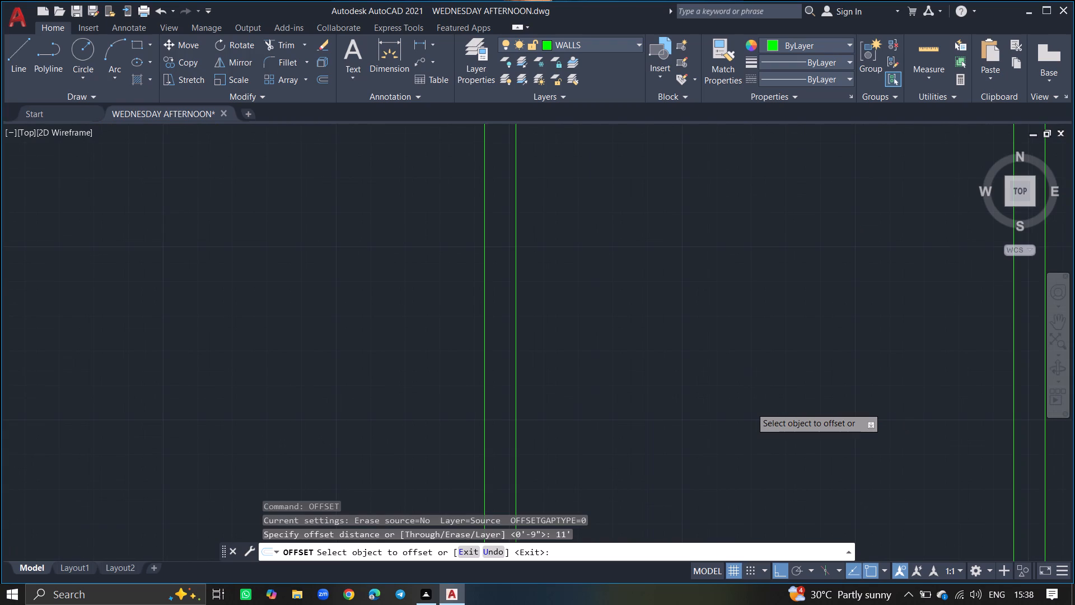
{"action": "scroll", "coordinate": [751, 407], "scroll_direction": "down", "scroll_amount": 2, "text": "ctrl"}
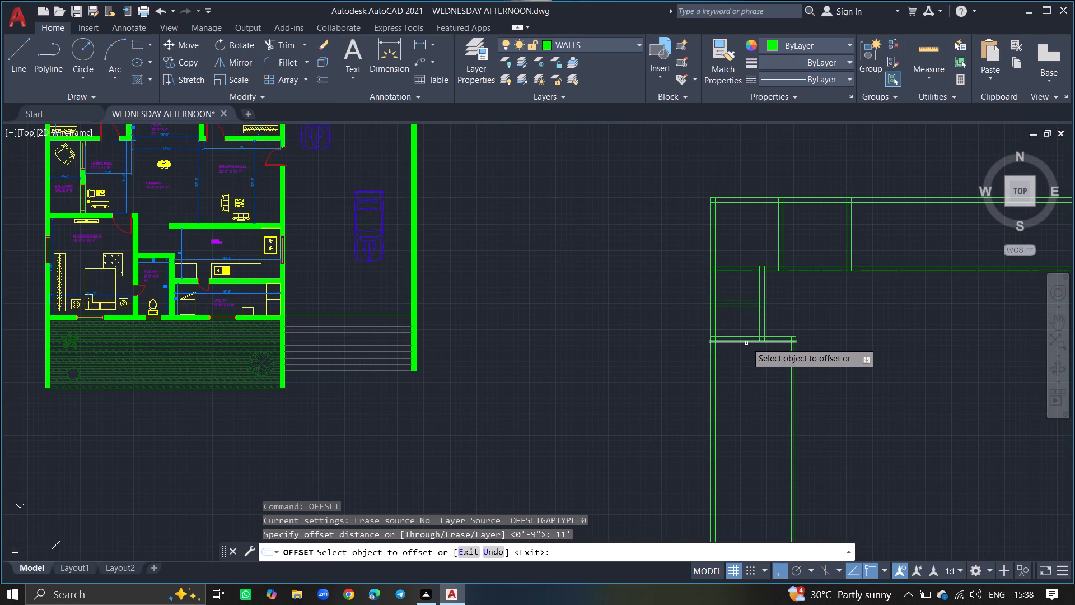
{"action": "left_click", "coordinate": [746, 342]}
{"action": "left_click", "coordinate": [759, 429]}
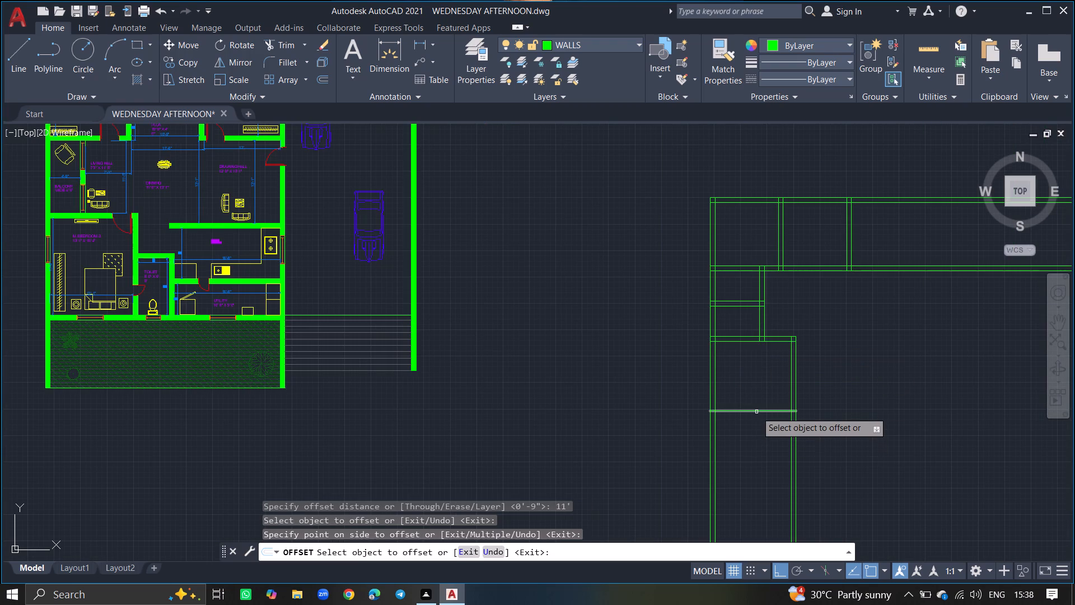
{"action": "scroll", "coordinate": [756, 412], "scroll_direction": "up", "scroll_amount": 8, "text": "ctrl"}
{"action": "key", "text": "Return"}
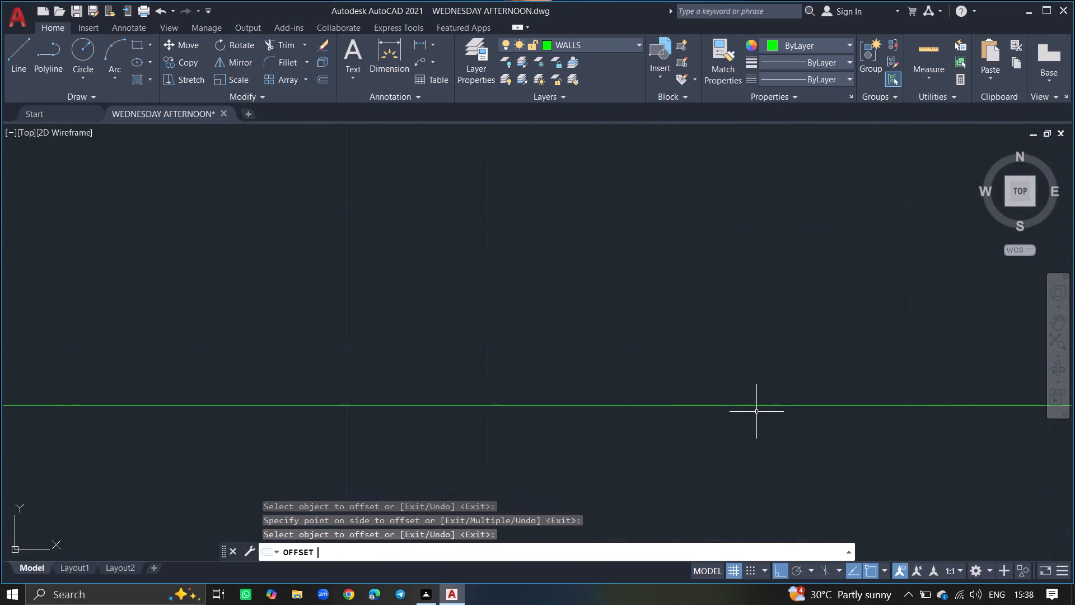
Offset the line marking the lower room's depth 9" south to form the lower room's south wall.
{"action": "key", "text": "o"}
{"action": "type", "text": "FFSET"}
{"action": "key", "text": "Return"}
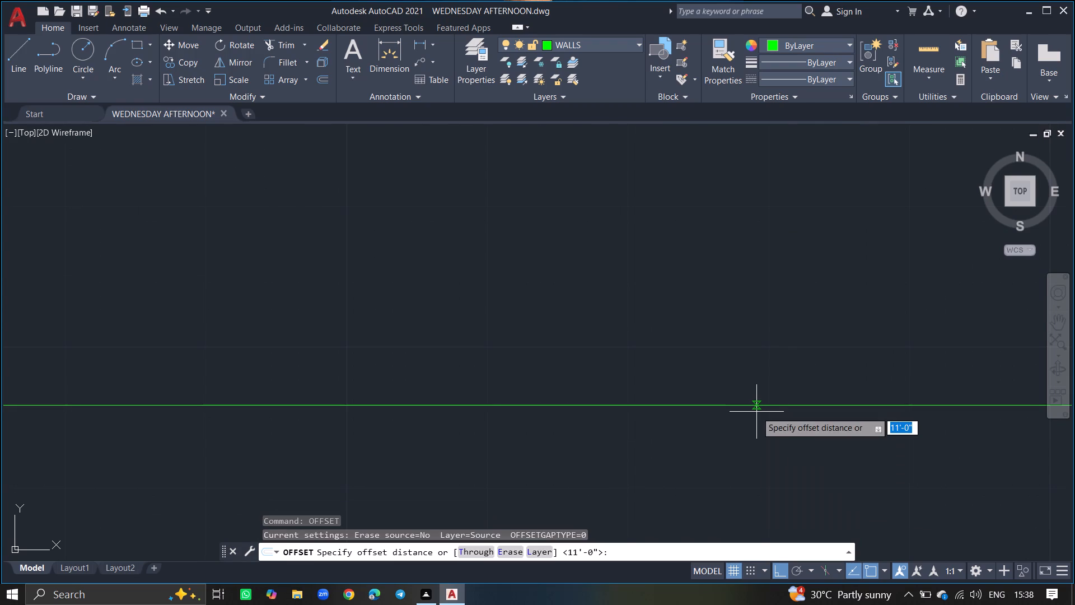
{"action": "type", "text": "9\""}
{"action": "key", "text": "Return"}
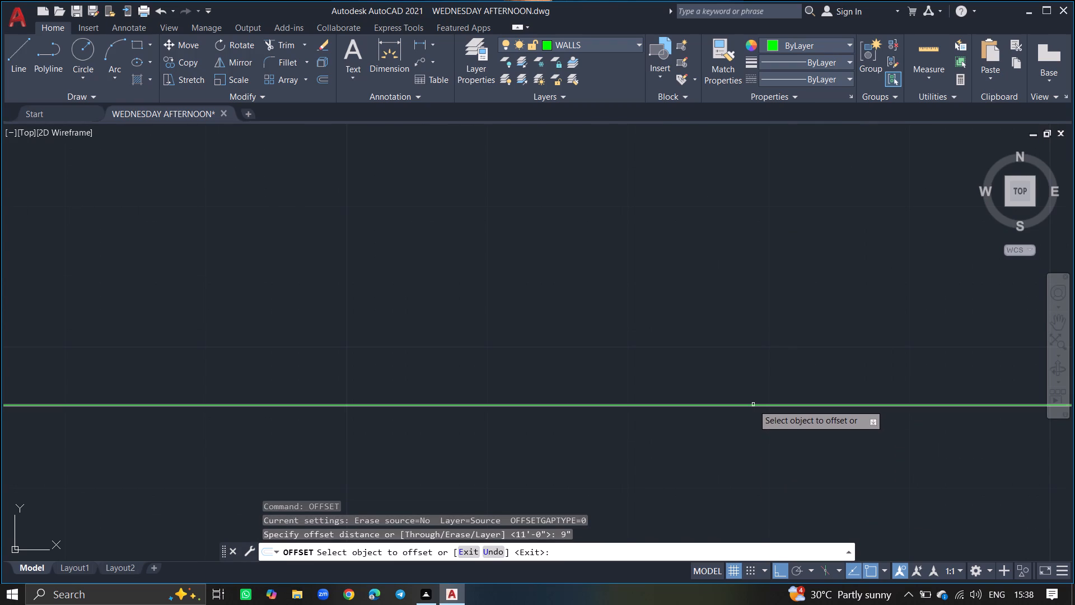
{"action": "left_click_drag", "start_coordinate": [753, 404], "coordinate": [759, 483]}
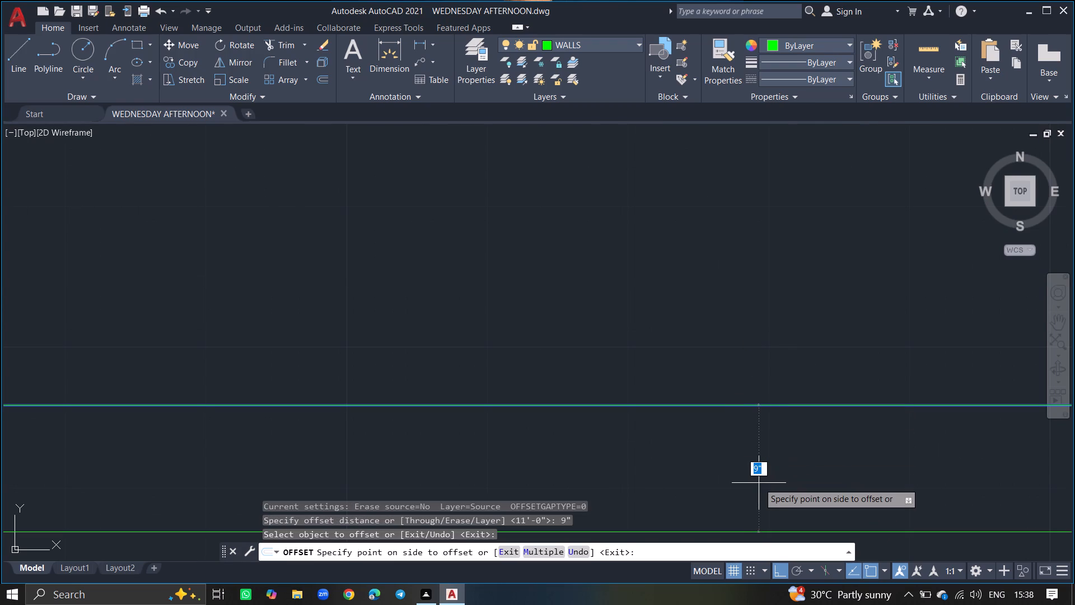
{"action": "left_click", "coordinate": [759, 483]}
{"action": "scroll", "coordinate": [759, 483], "scroll_direction": "down", "scroll_amount": 5, "text": "ctrl"}
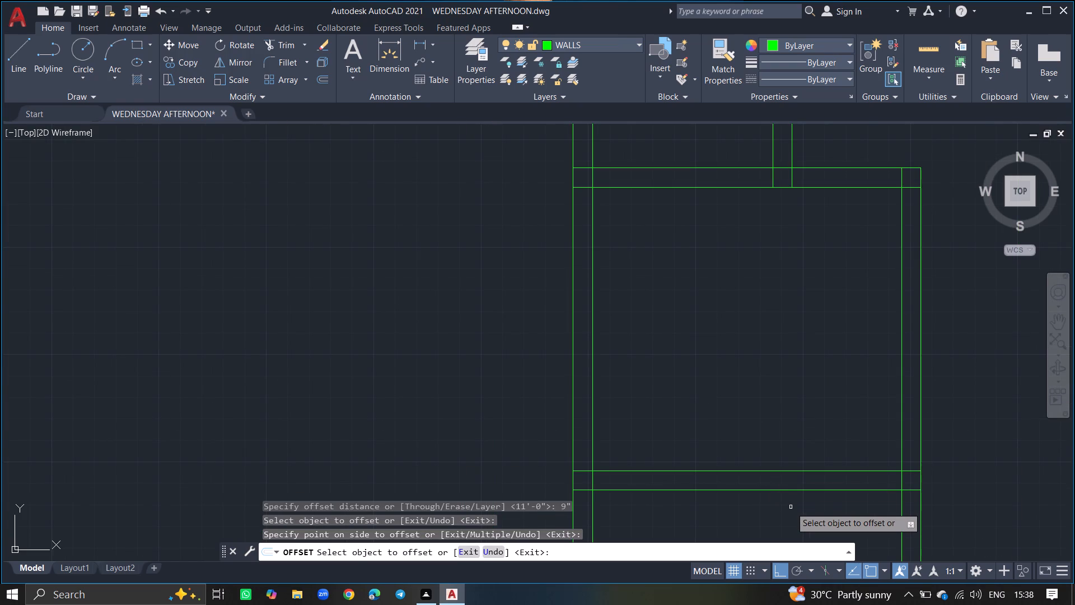
{"action": "key", "text": "Return"}
Trim the lower room's west and east wall lines south of its new south wall.
{"action": "type", "text": "TRIM"}
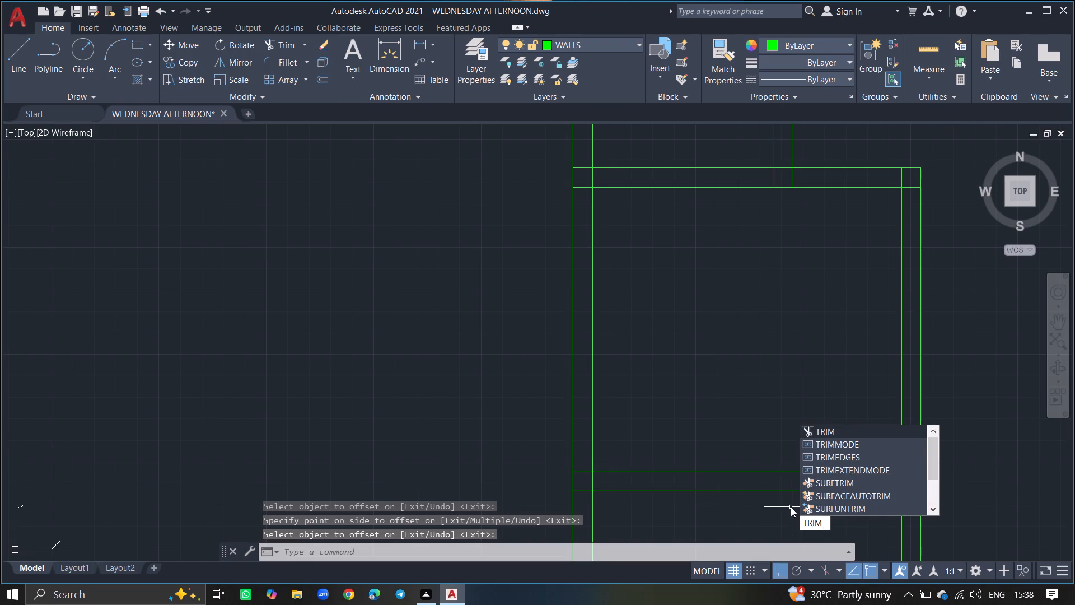
{"action": "key", "text": "Return"}
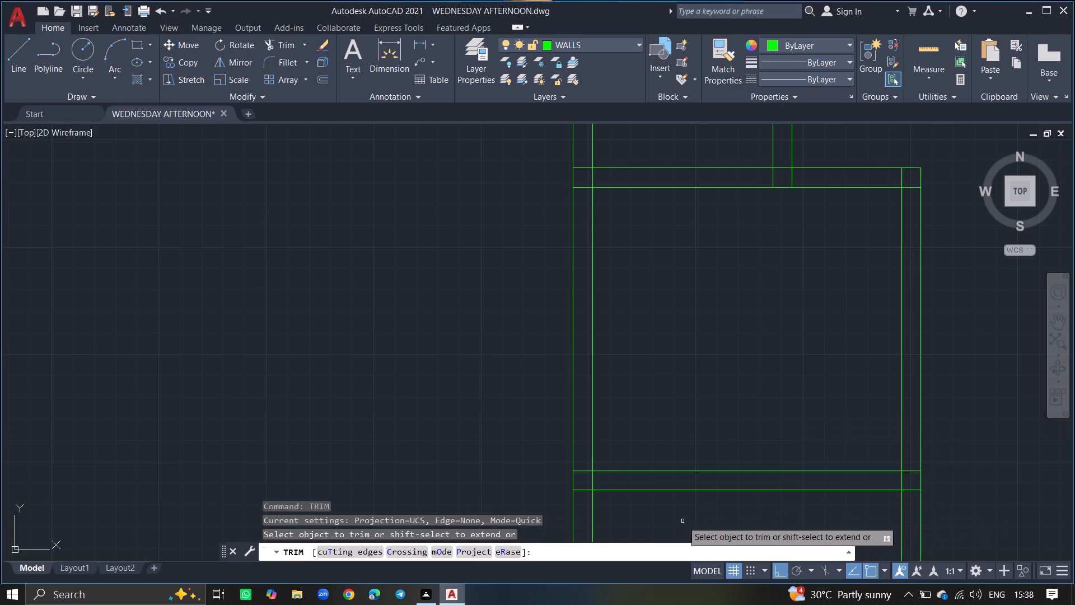
{"action": "left_click", "coordinate": [593, 513]}
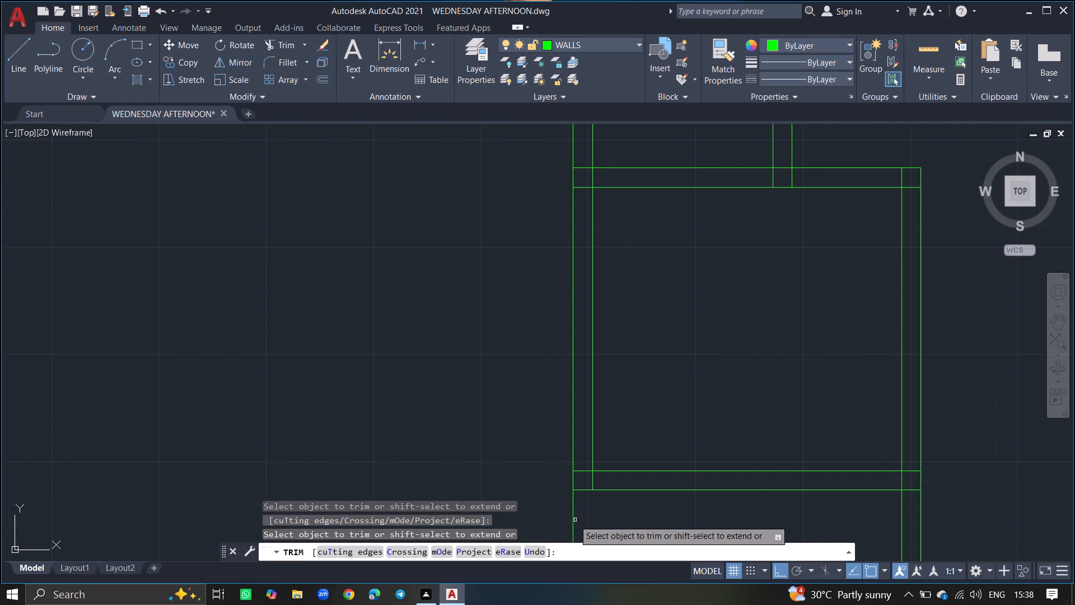
{"action": "left_click", "coordinate": [572, 521]}
{"action": "scroll", "coordinate": [572, 521], "scroll_direction": "down", "scroll_amount": 2, "text": "ctrl"}
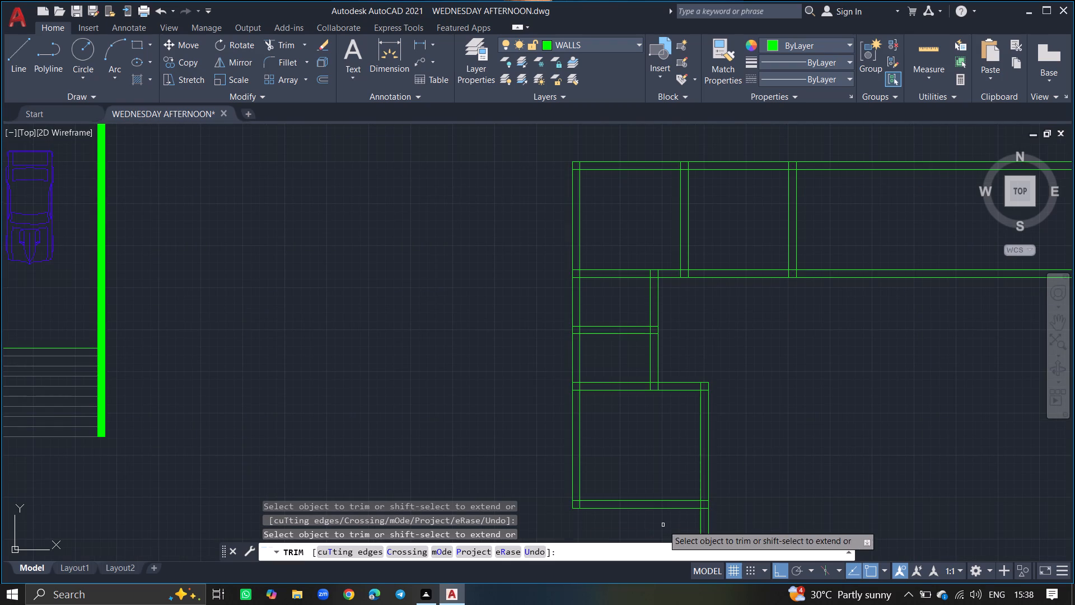
{"action": "left_click", "coordinate": [699, 525]}
{"action": "left_click", "coordinate": [708, 525]}
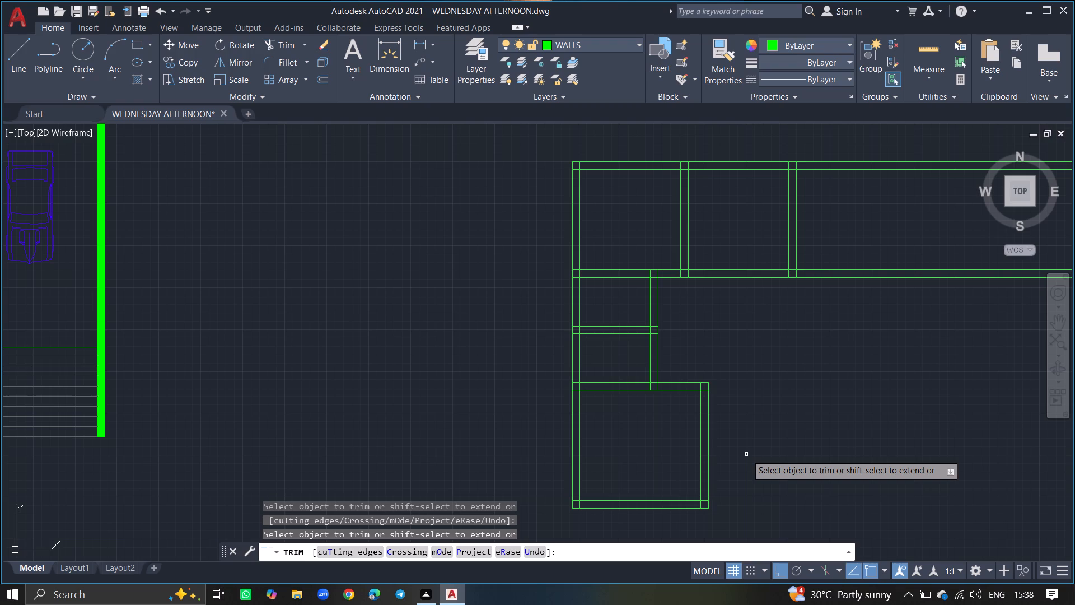
{"action": "key", "text": "Return"}
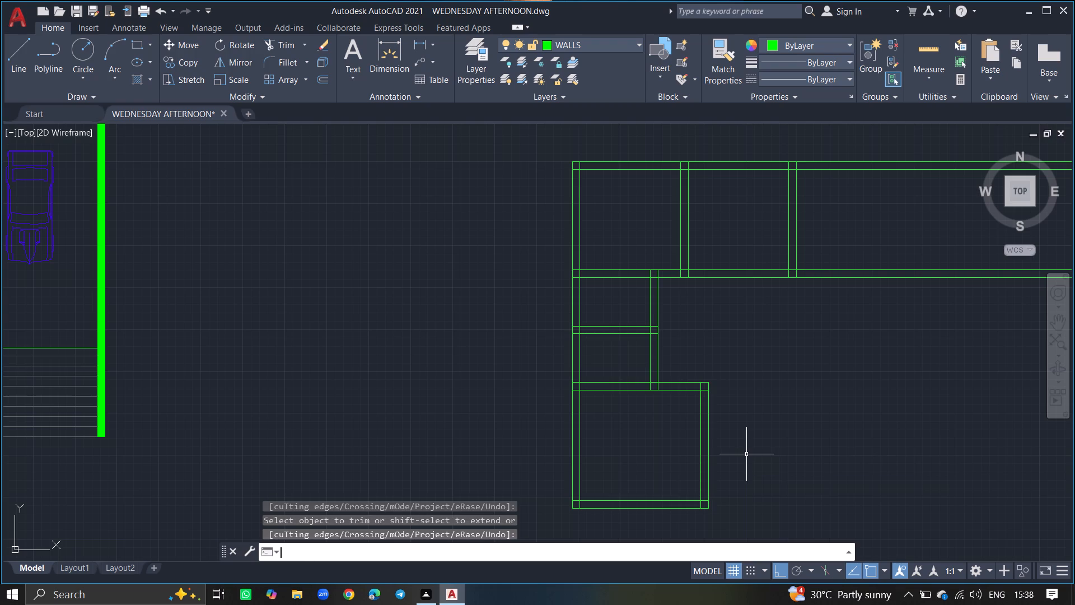
Offset the outer line of the lower room's east wall 7'10" east to set the adjoining room's width.
{"action": "type", "text": "OFFSET"}
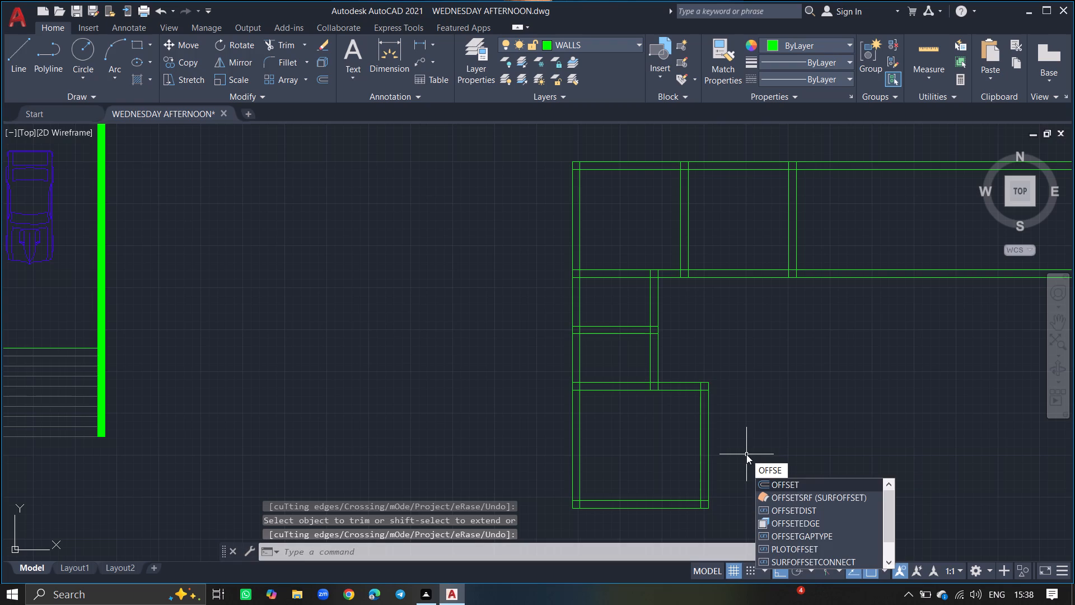
{"action": "key", "text": "Return"}
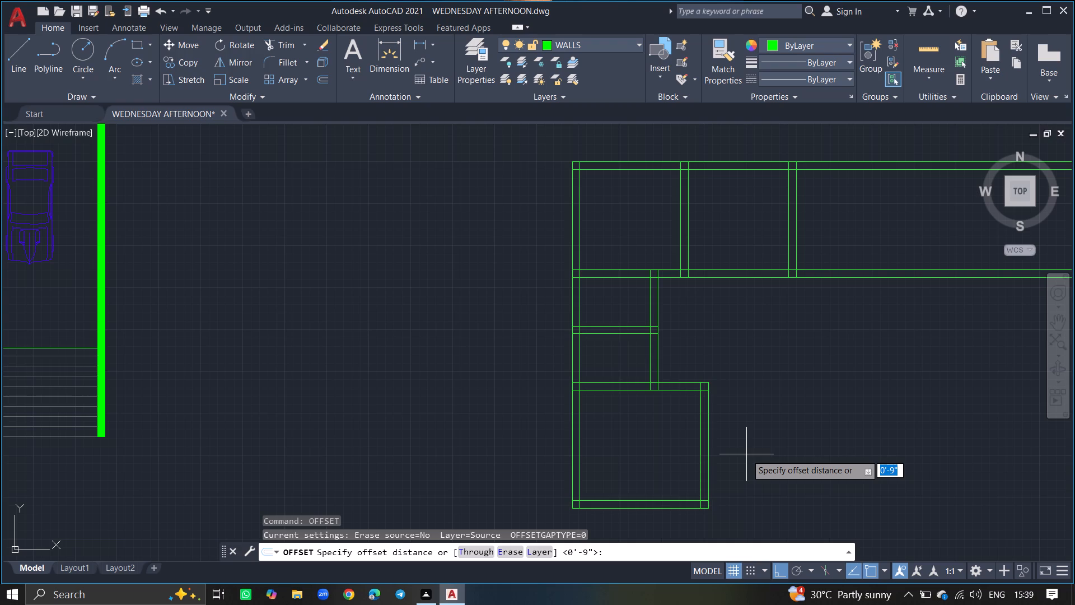
{"action": "key", "text": "7"}
{"action": "key", "text": "apostrophe"}
{"action": "type", "text": "10\""}
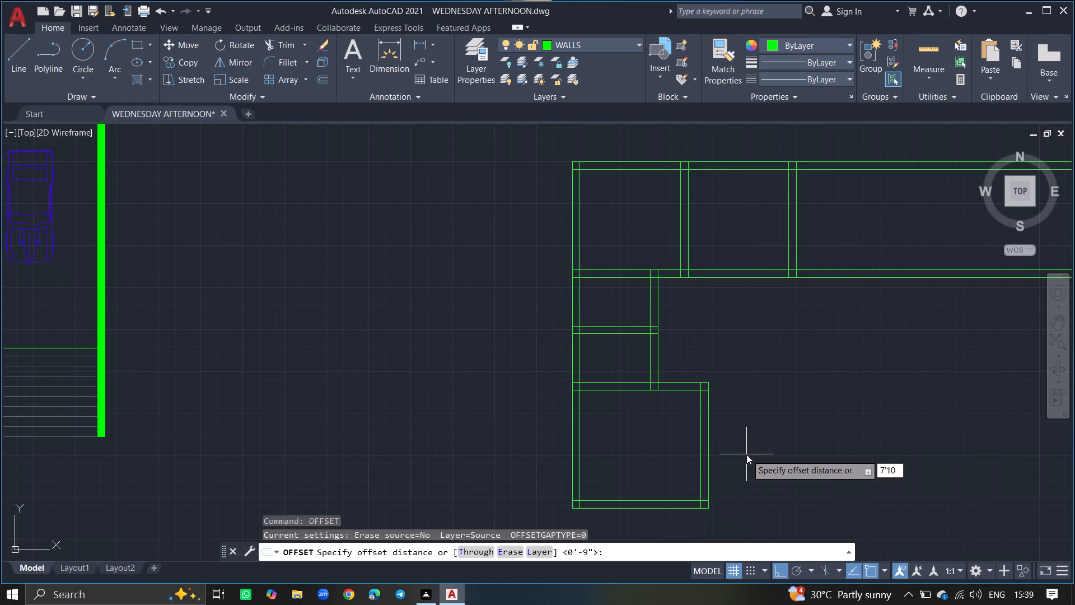
{"action": "key", "text": "Return"}
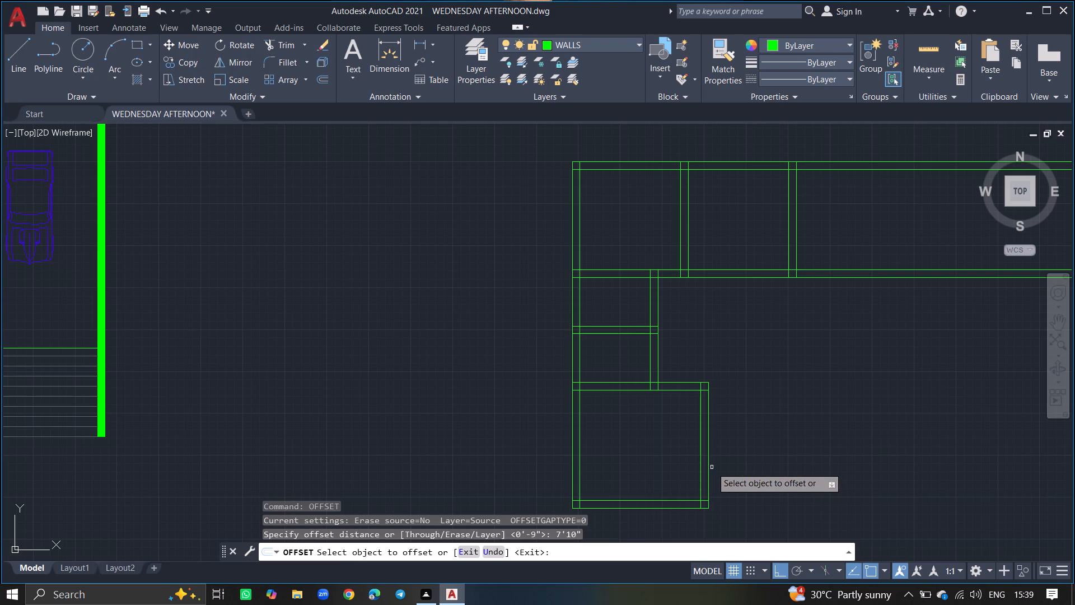
{"action": "left_click_drag", "start_coordinate": [708, 468], "coordinate": [748, 464]}
{"action": "left_click", "coordinate": [748, 464]}
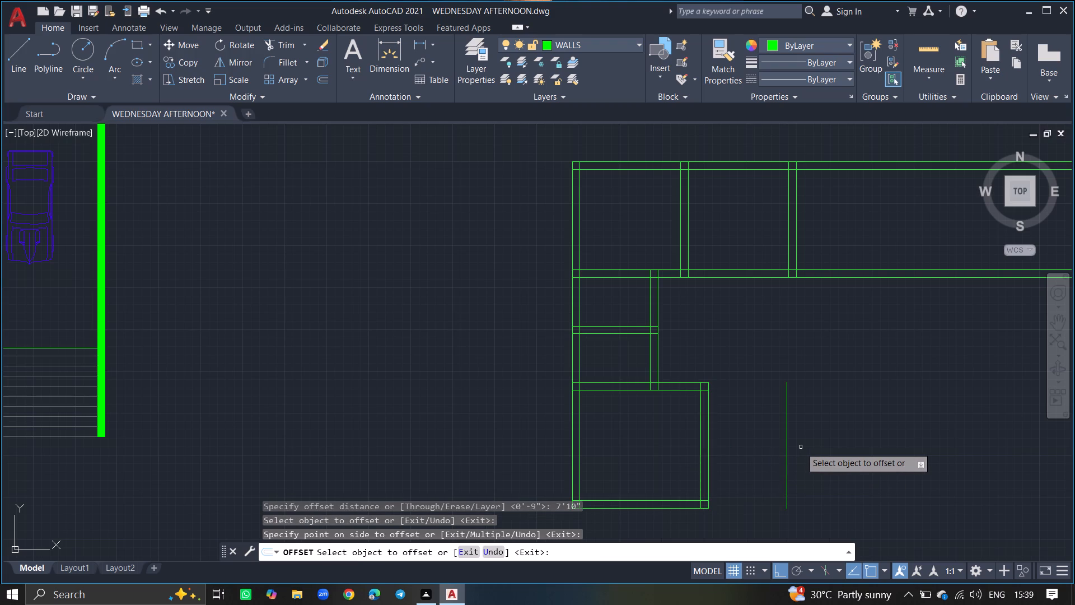
{"action": "key", "text": "Return"}
Offset that new line 9" east to form the adjoining room's east wall.
{"action": "type", "text": "OFFSET"}
{"action": "key", "text": "Return"}
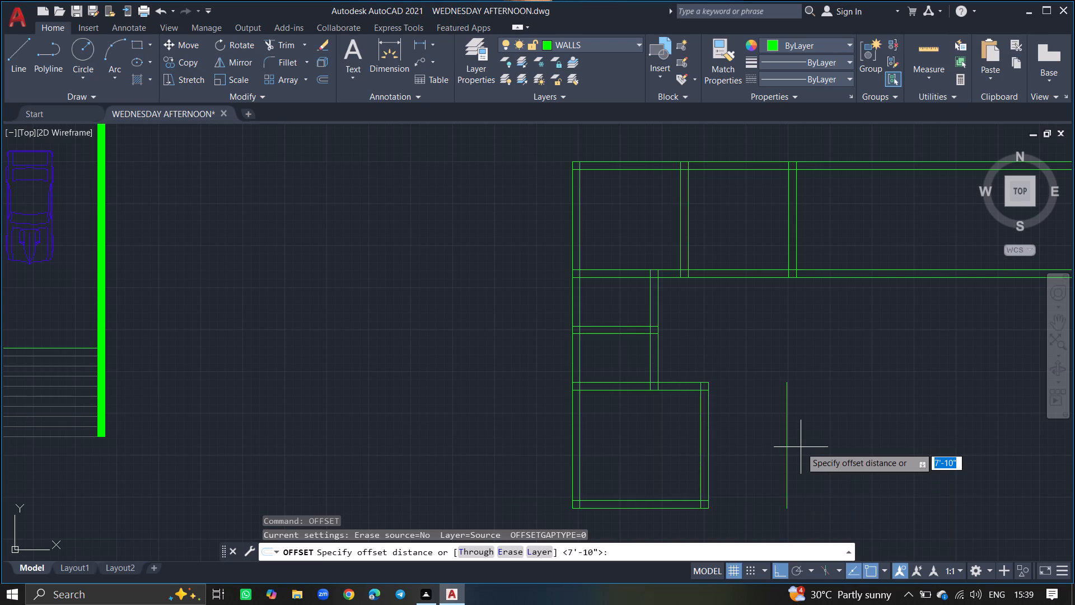
{"action": "key", "text": "9"}
{"action": "key", "text": "shift+quotedbl"}
{"action": "key", "text": "Return"}
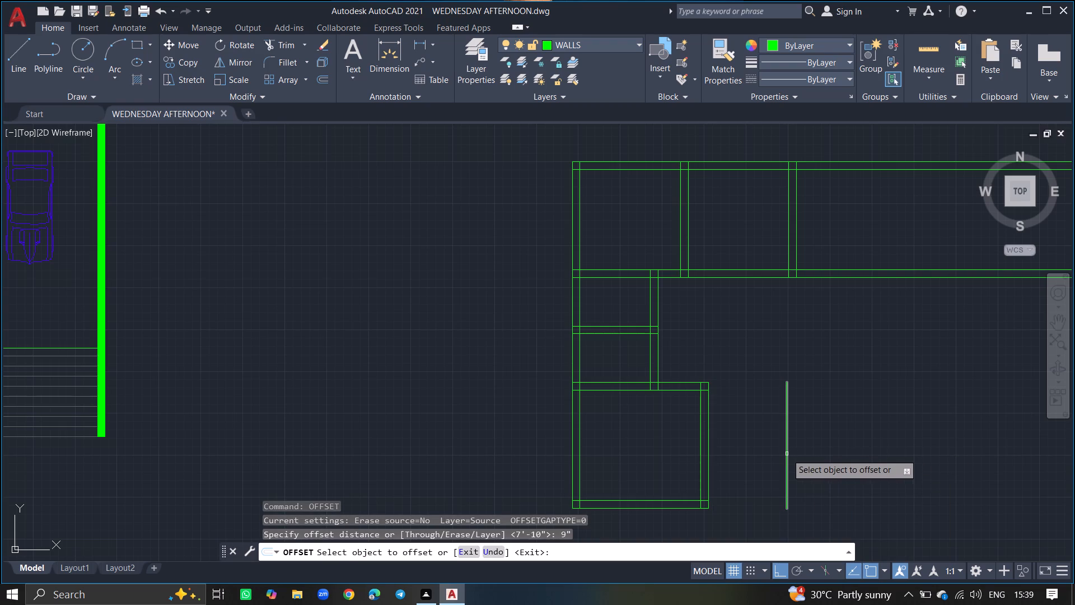
{"action": "left_click_drag", "start_coordinate": [787, 454], "coordinate": [811, 462]}
{"action": "left_click", "coordinate": [811, 462]}
{"action": "key", "text": "Return"}
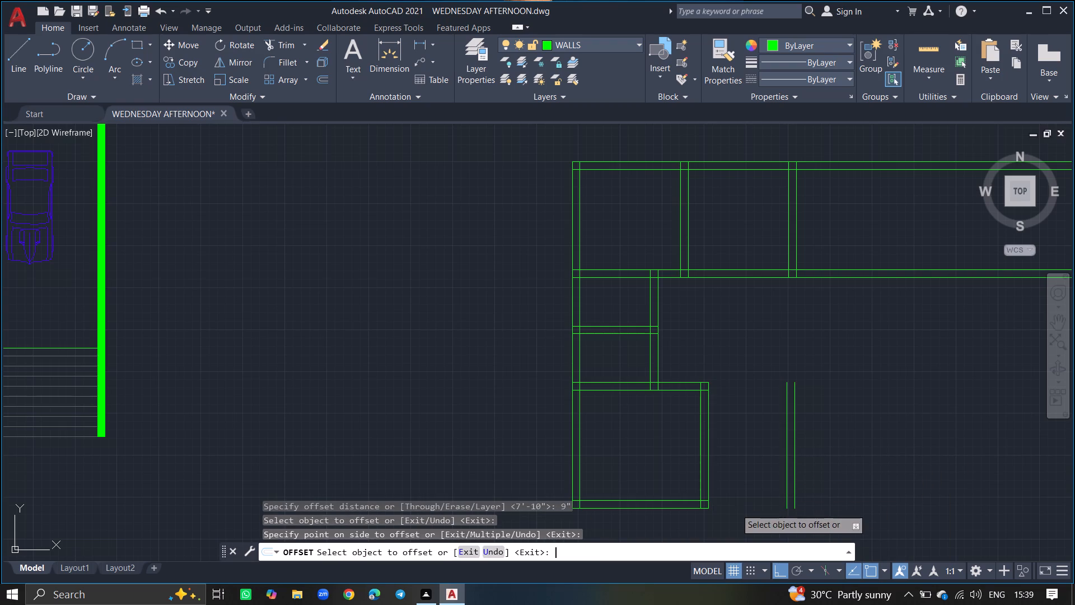
Extend both lines of the lower room's south wall east to the outer line of the adjoining room's east wall.
{"action": "scroll", "coordinate": [714, 523], "scroll_direction": "up", "scroll_amount": 1, "text": "ctrl"}
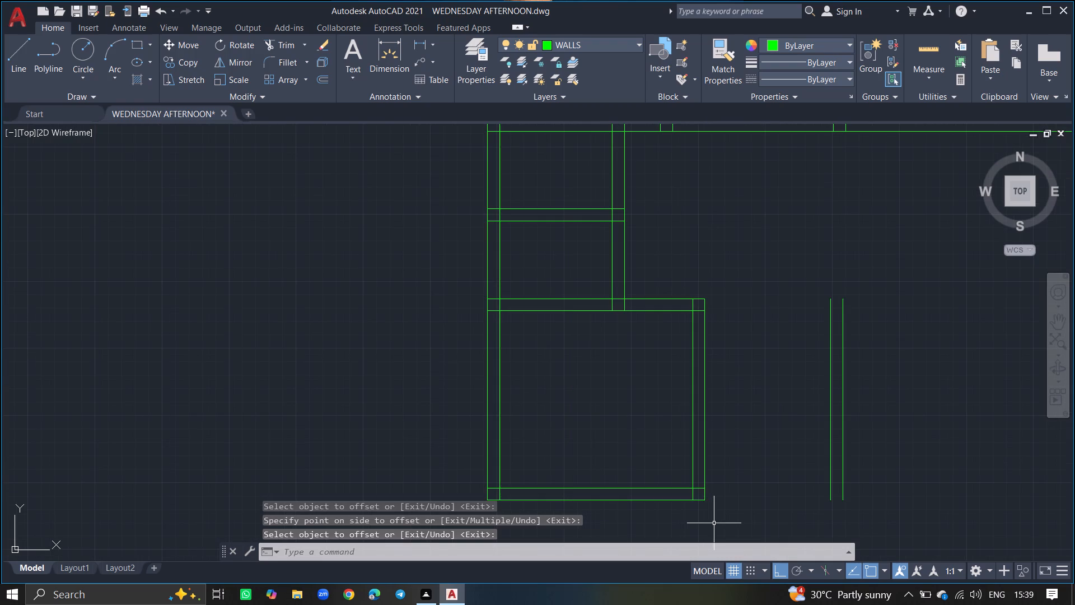
{"action": "type", "text": "EX"}
{"action": "key", "text": "Return"}
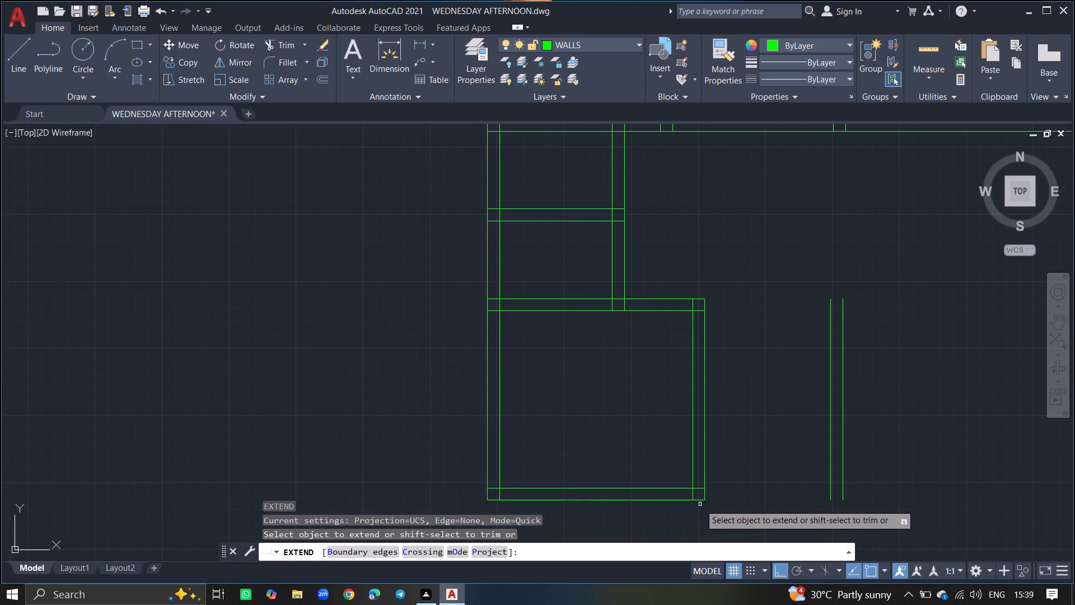
{"action": "left_click", "coordinate": [700, 501]}
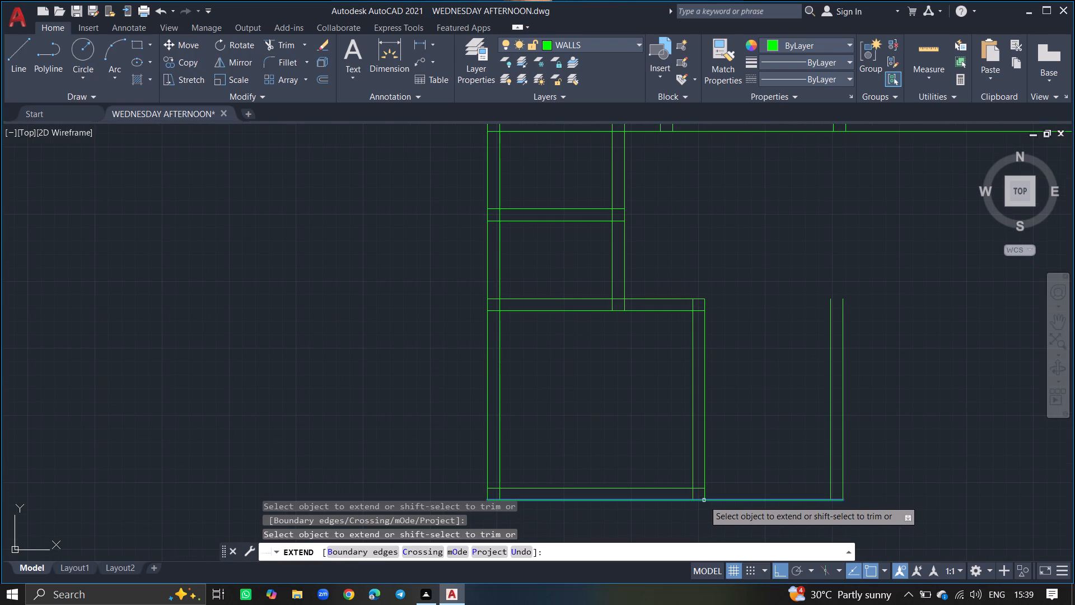
{"action": "left_click", "coordinate": [704, 500]}
{"action": "left_click_drag", "start_coordinate": [701, 487], "coordinate": [706, 487]}
{"action": "left_click", "coordinate": [706, 487]}
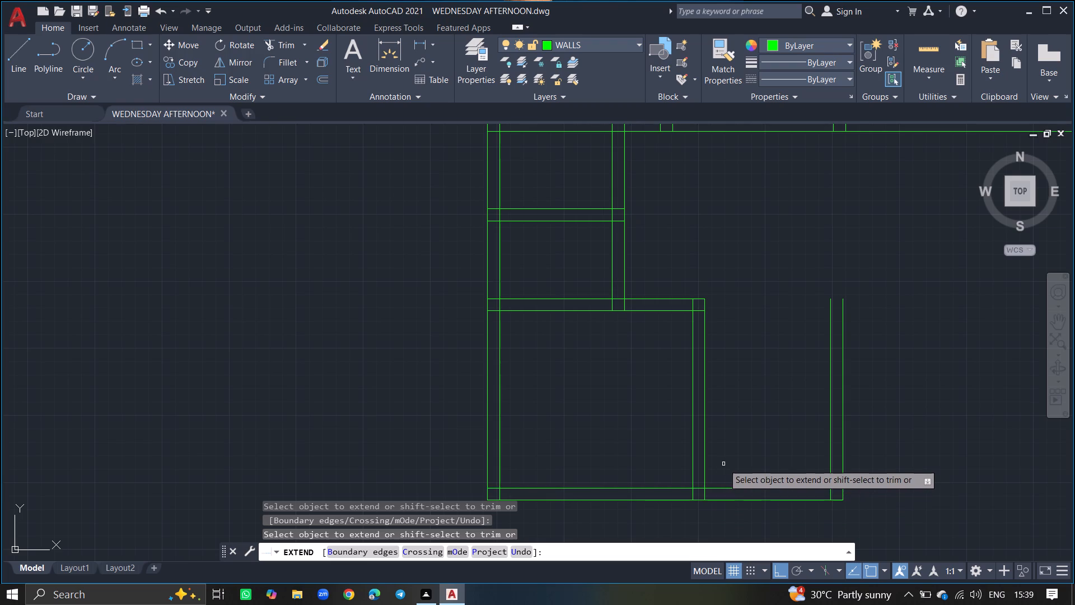
{"action": "key", "text": "Return"}
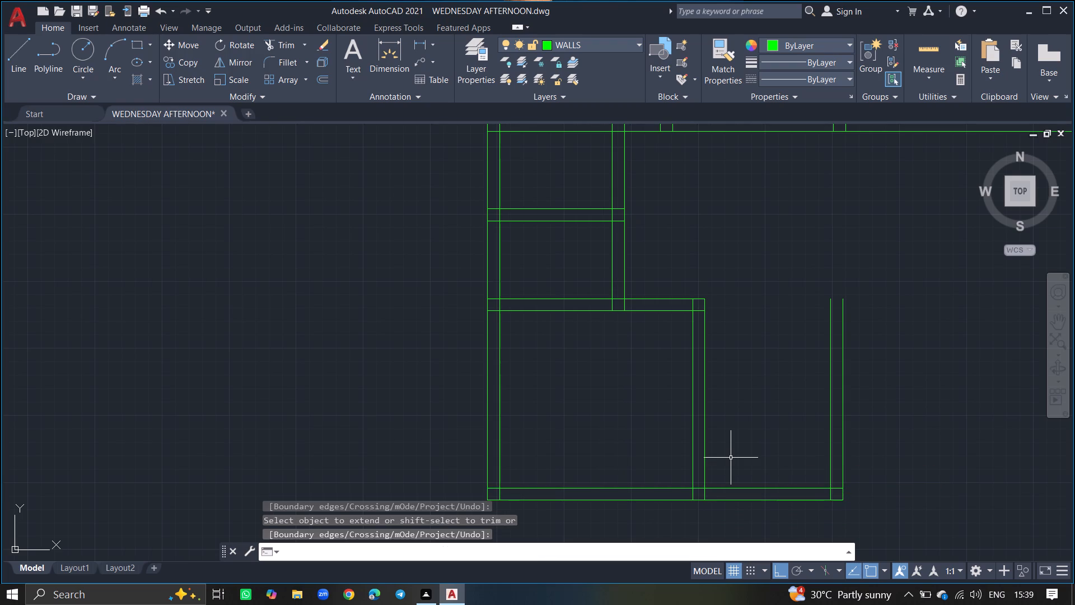
Offset the upper line of the extended south wall 7' north to set the adjoining room's depth.
{"action": "key", "text": "o"}
{"action": "type", "text": "FF"}
{"action": "type", "text": "SET"}
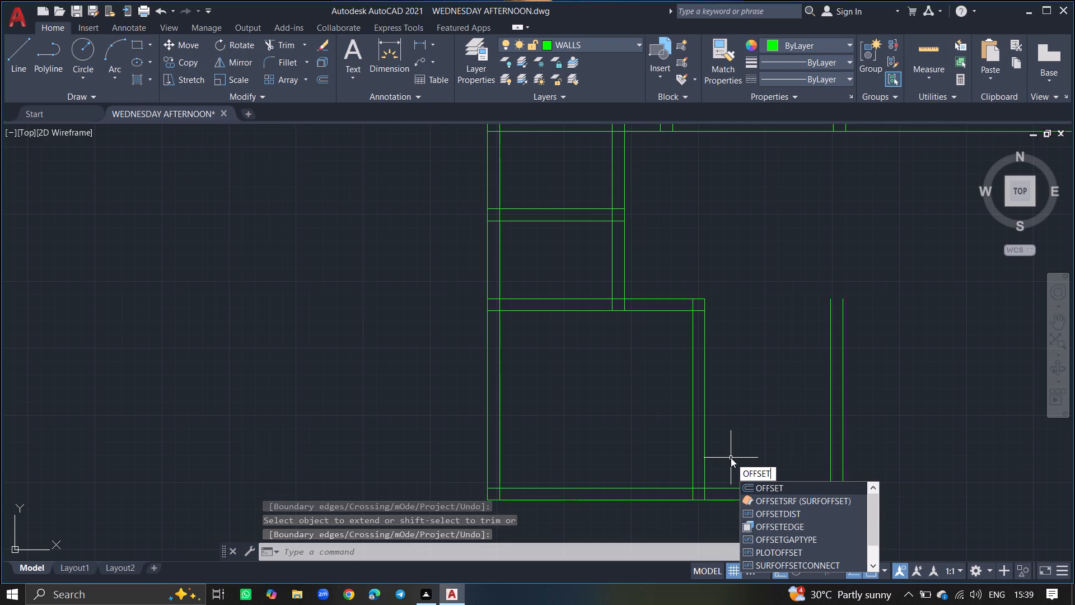
{"action": "key", "text": "Return"}
{"action": "type", "text": "7'"}
{"action": "key", "text": "Return"}
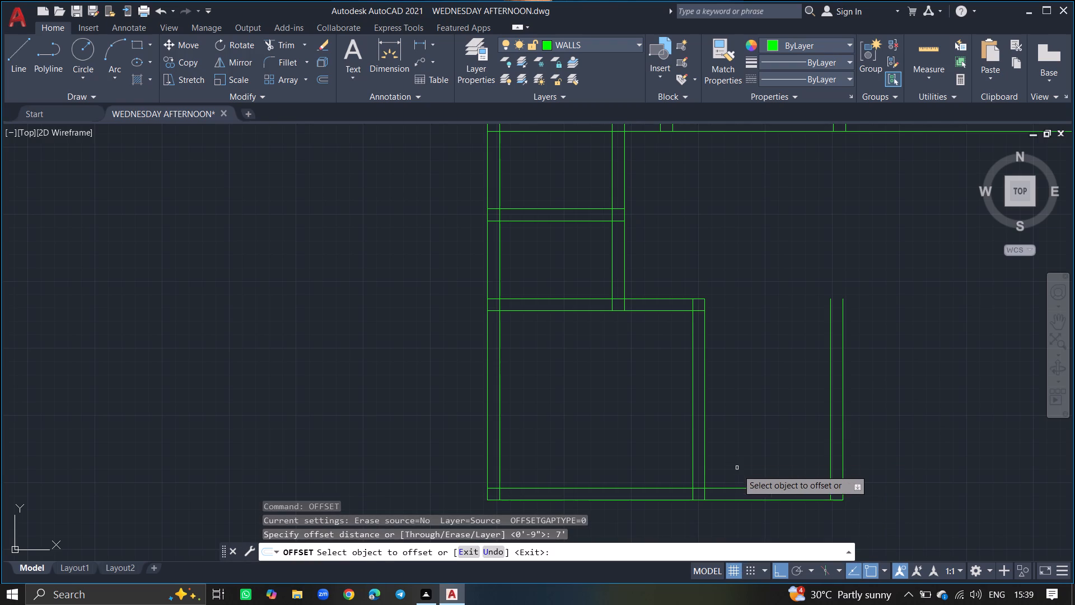
{"action": "left_click", "coordinate": [744, 488]}
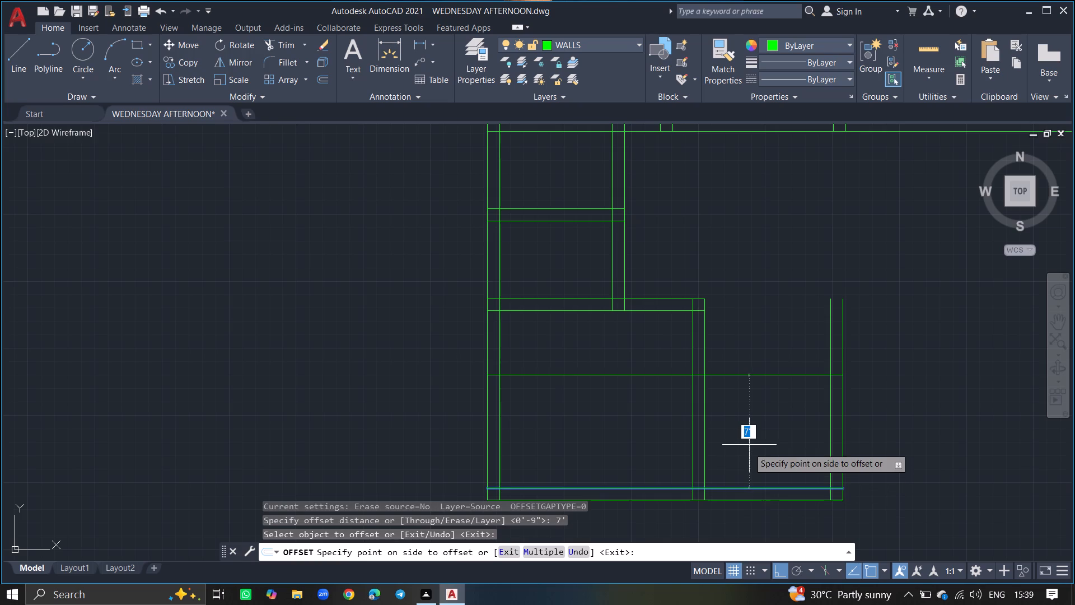
{"action": "left_click", "coordinate": [749, 439]}
{"action": "key", "text": "Return"}
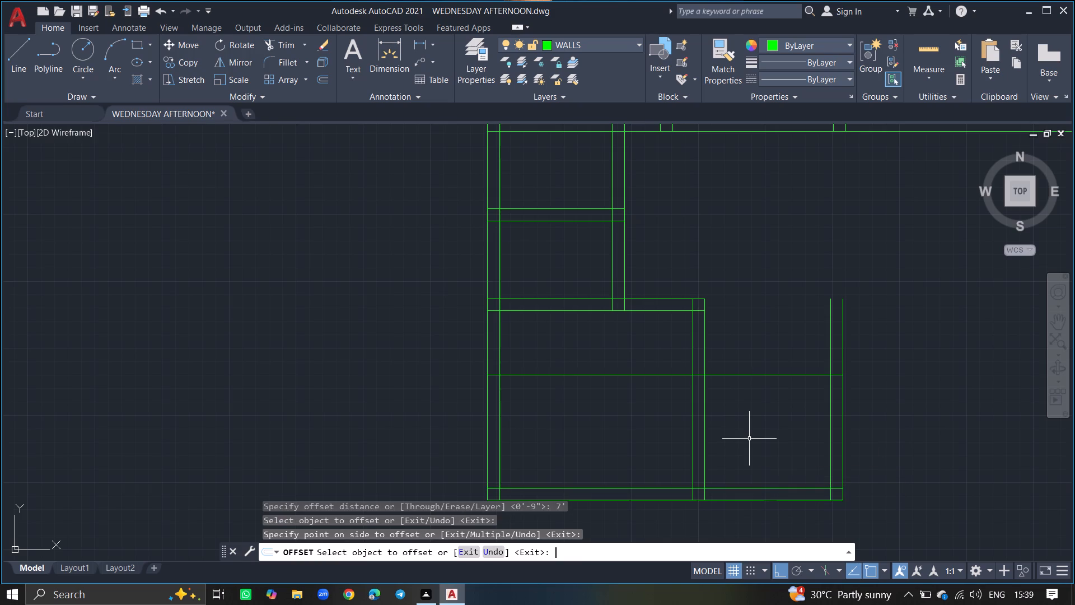
Offset the adjoining room's 7' depth line 9" north to form its north wall.
{"action": "key", "text": "o"}
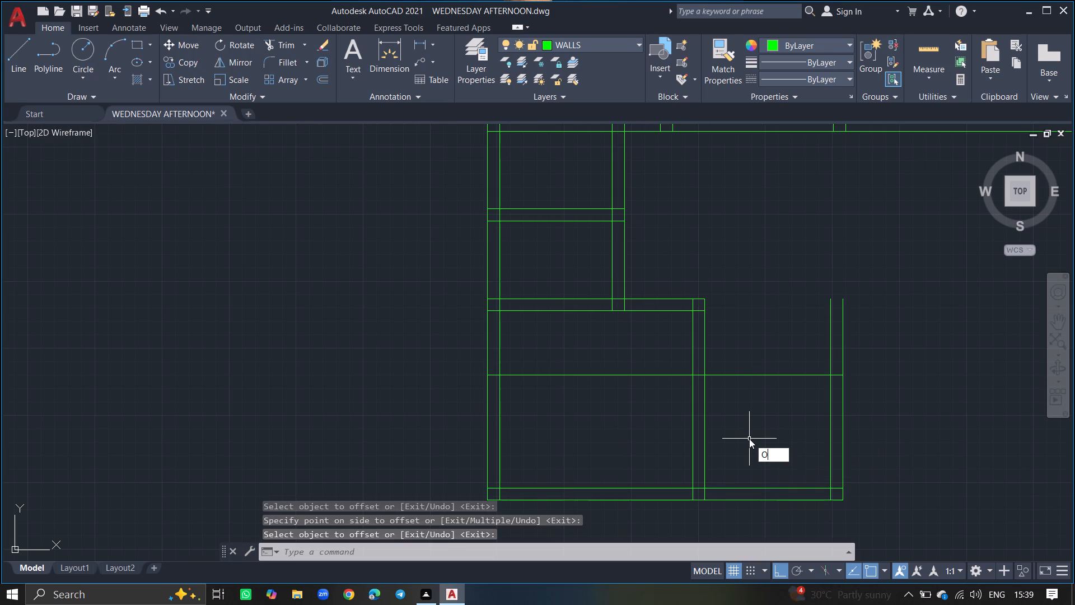
{"action": "type", "text": "FFSET"}
{"action": "key", "text": "Return"}
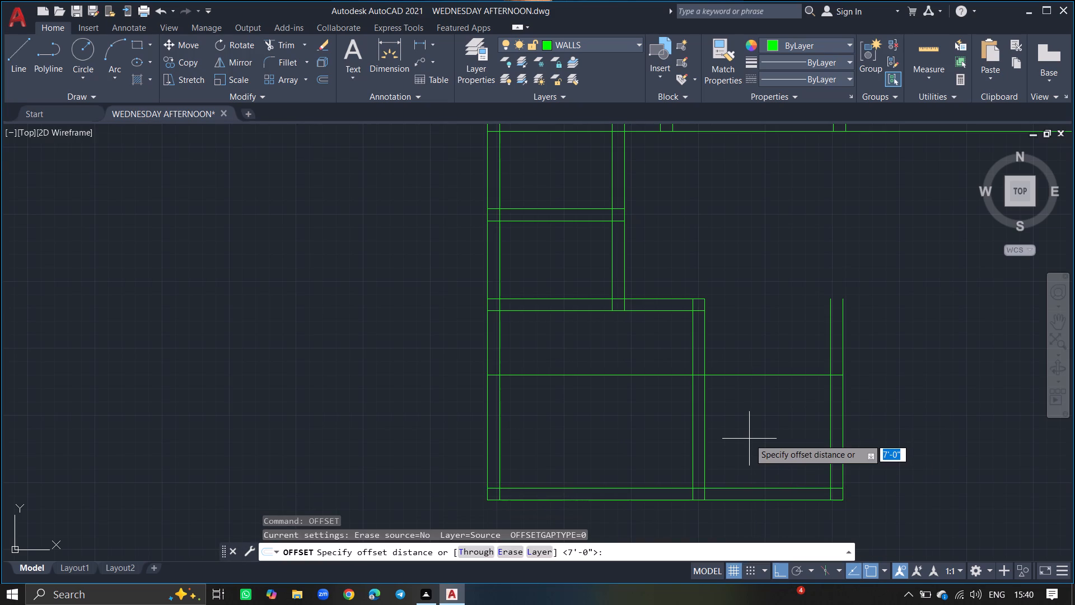
{"action": "key", "text": "9"}
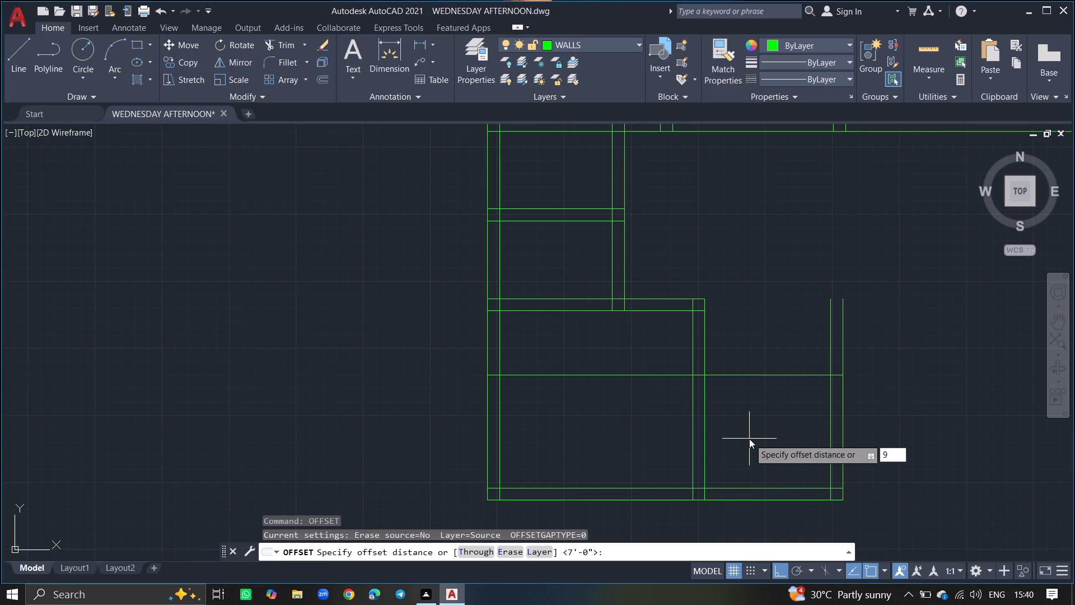
{"action": "key", "text": "shift+quotedbl"}
{"action": "key", "text": "Return"}
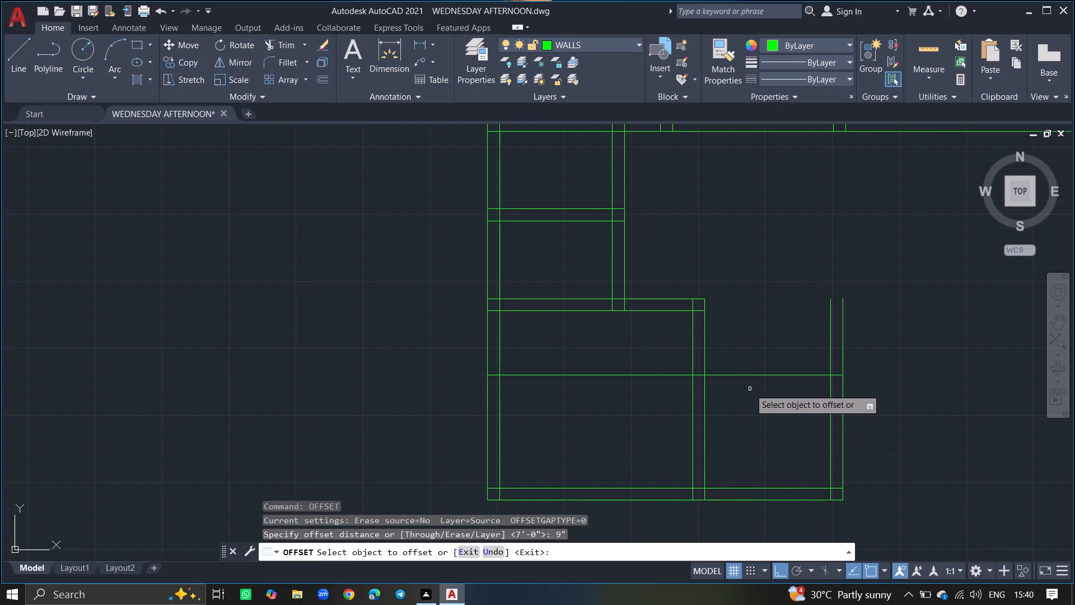
{"action": "left_click", "coordinate": [753, 376]}
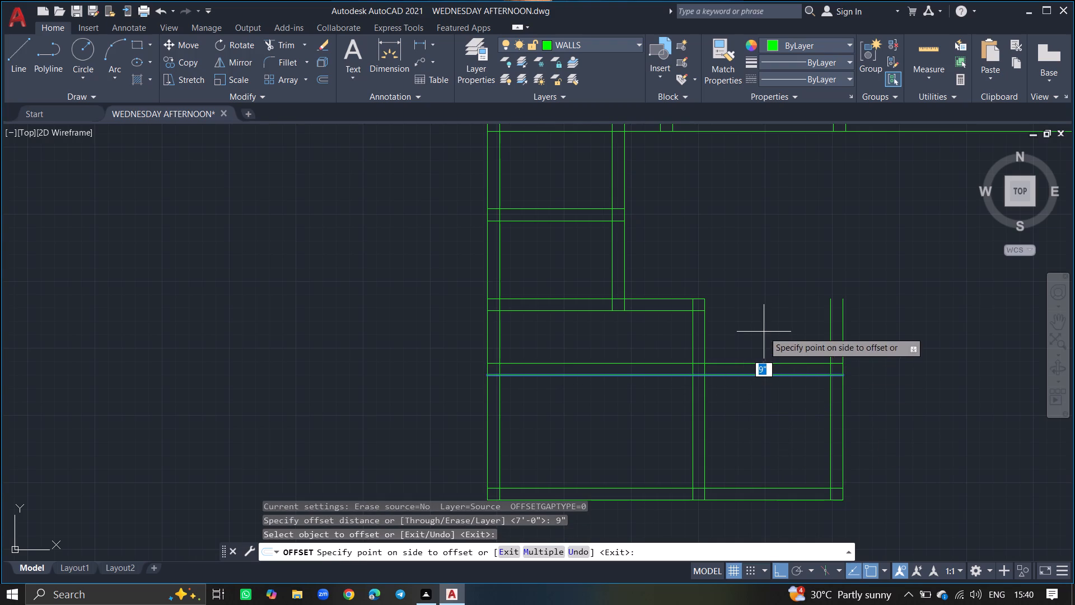
{"action": "left_click", "coordinate": [764, 332]}
{"action": "key", "text": "Return"}
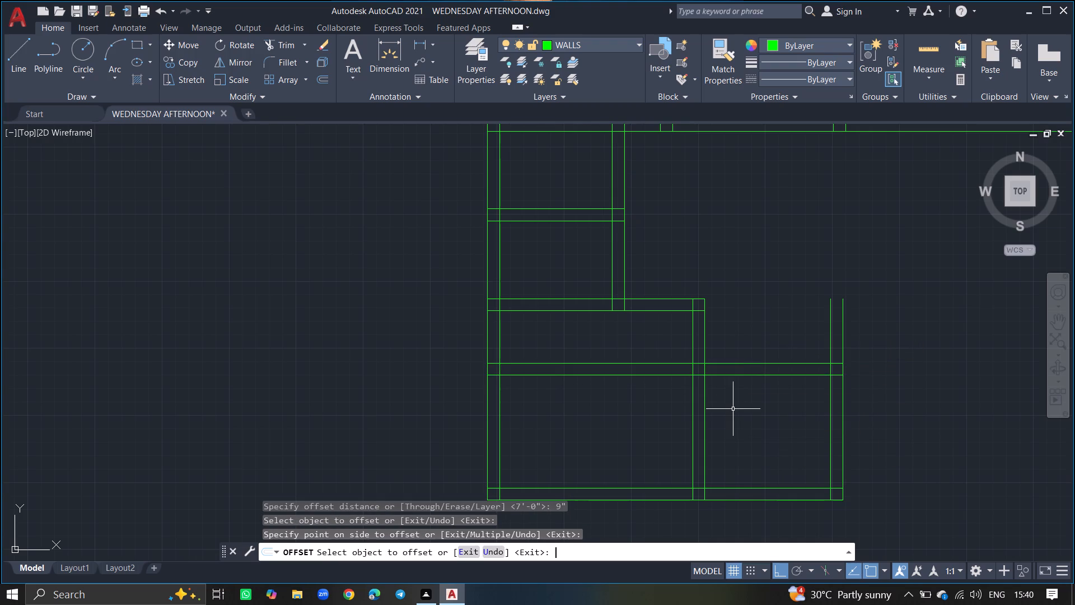
Trim both lines of the adjoining room's north wall out of the larger lower room and its west wall.
{"action": "type", "text": "TR"}
{"action": "type", "text": "IM"}
{"action": "key", "text": "Return"}
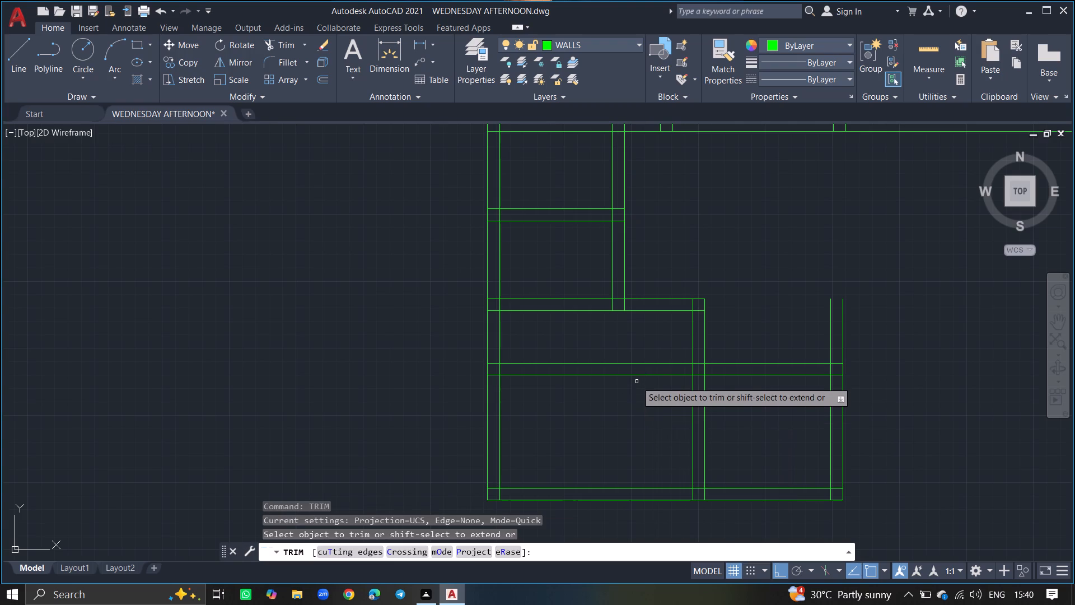
{"action": "left_click", "coordinate": [638, 374]}
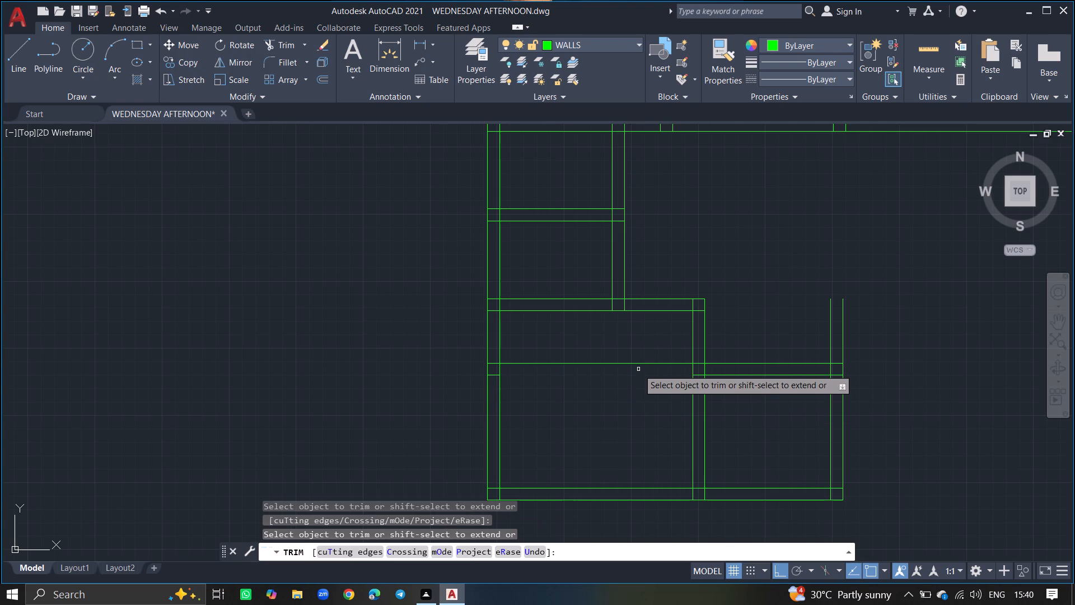
{"action": "left_click", "coordinate": [641, 363]}
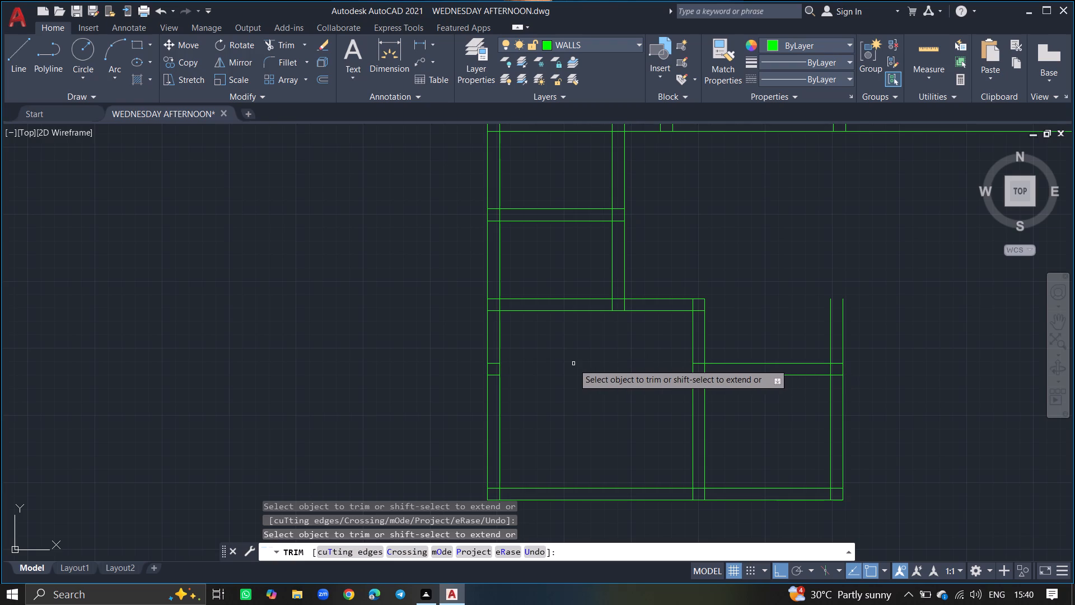
{"action": "left_click", "coordinate": [494, 364]}
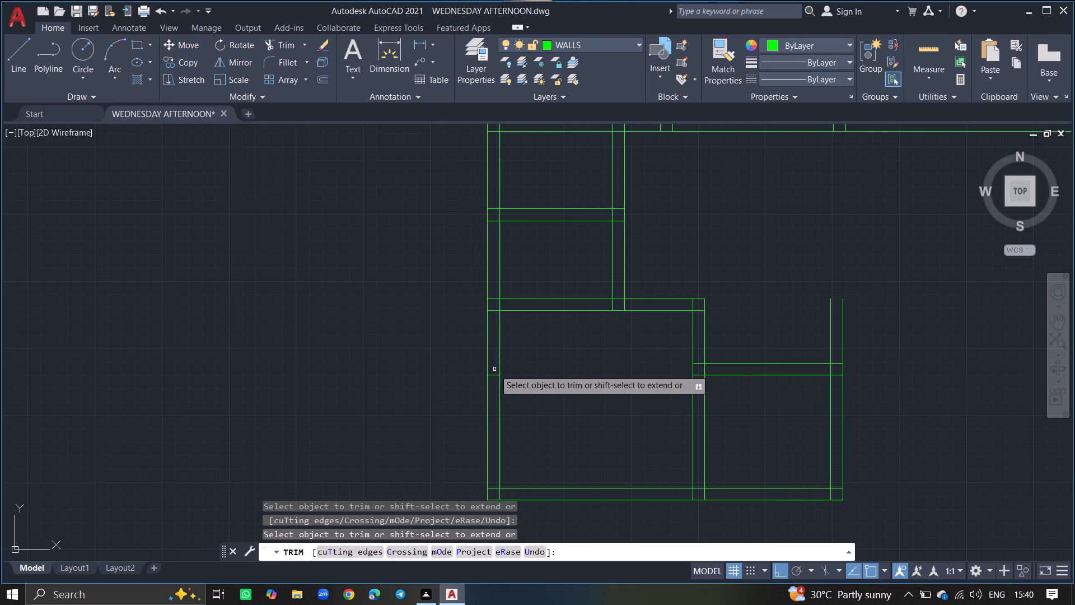
{"action": "left_click", "coordinate": [494, 376]}
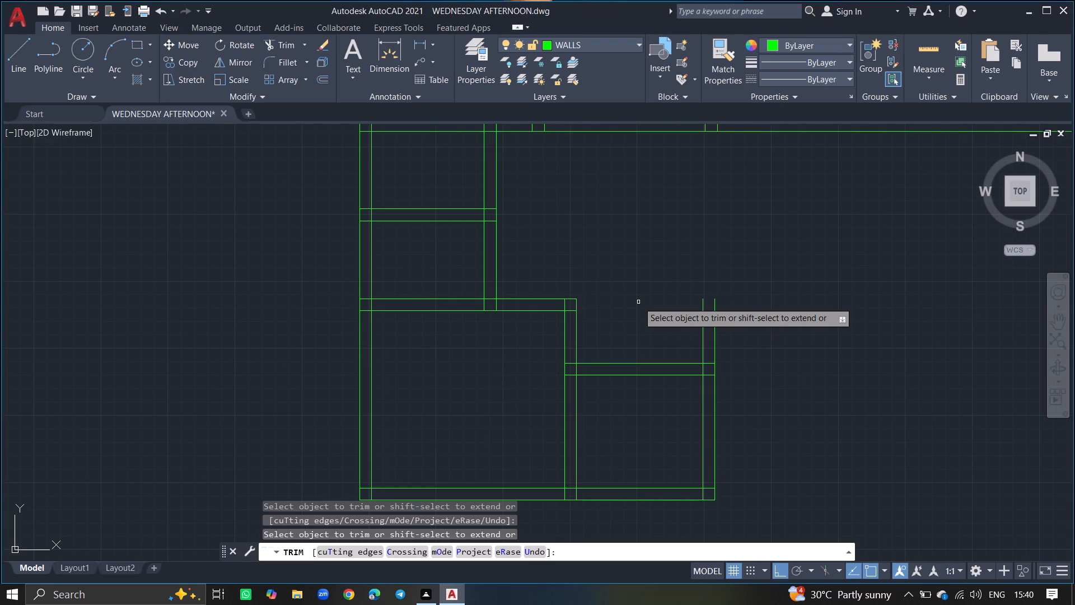
{"action": "key", "text": "Return"}
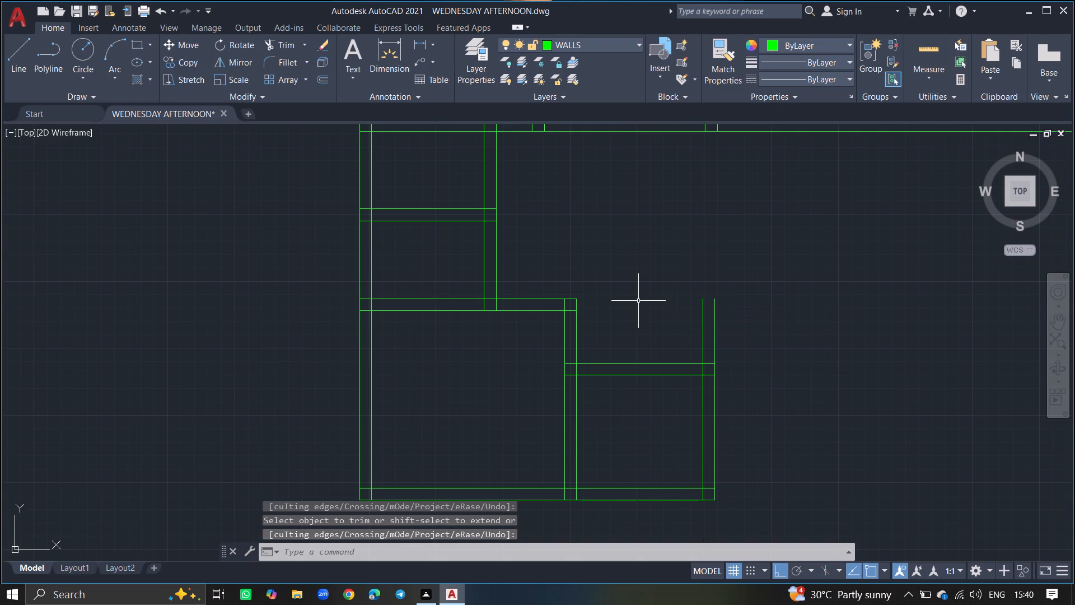
Trim both lines of the upper rooms' south wall east of the second upper room's east wall.
{"action": "scroll", "coordinate": [638, 301], "scroll_direction": "down", "scroll_amount": 2, "text": "ctrl"}
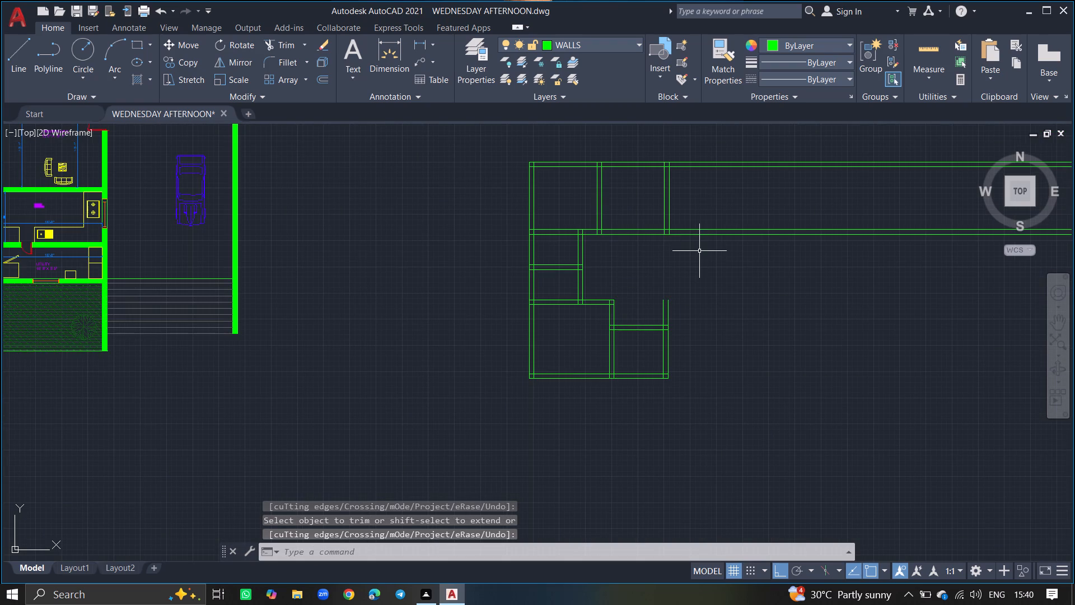
{"action": "type", "text": "TRIM"}
{"action": "key", "text": "Return"}
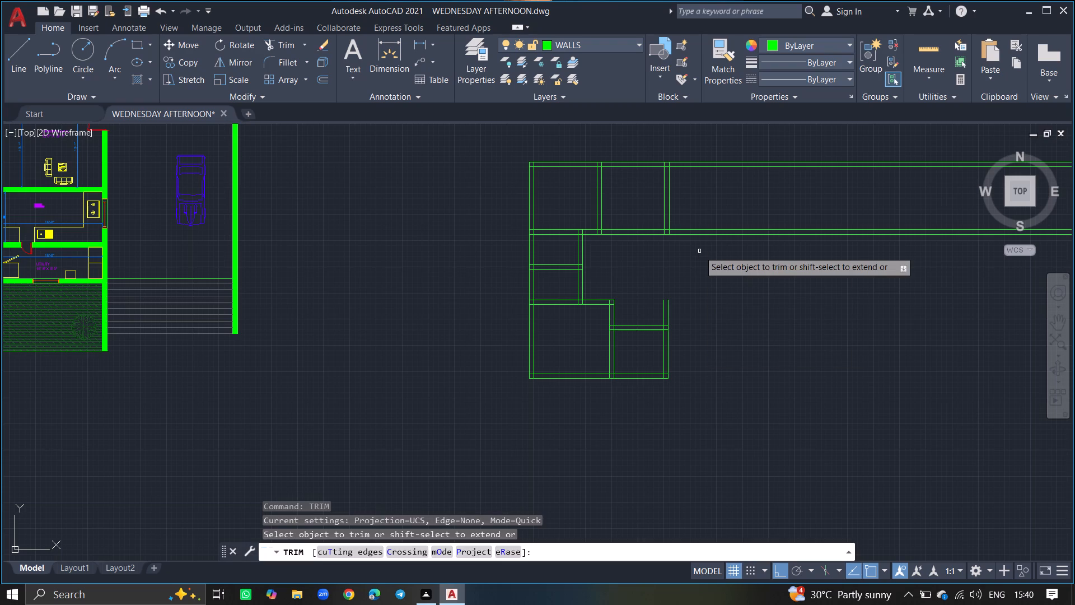
{"action": "left_click", "coordinate": [700, 236]}
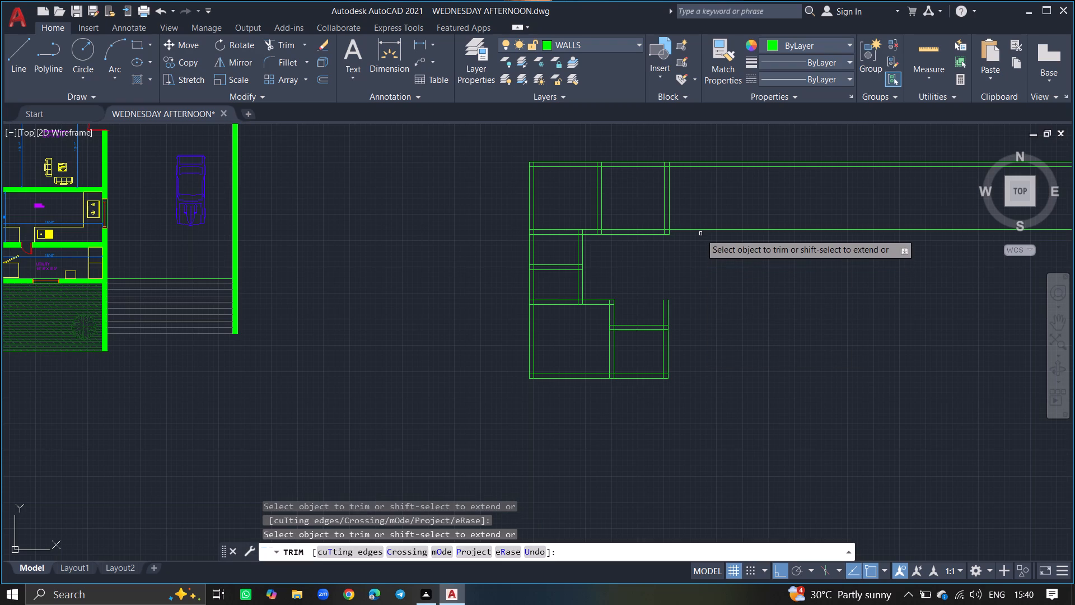
{"action": "left_click", "coordinate": [700, 230]}
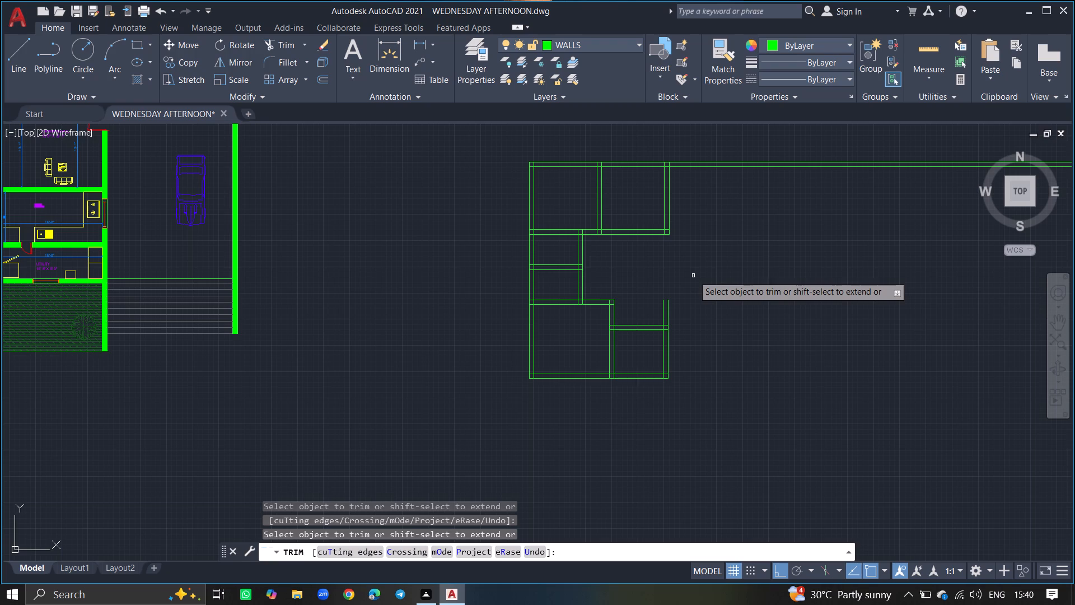
{"action": "scroll", "coordinate": [693, 276], "scroll_direction": "up", "scroll_amount": 3, "text": "ctrl"}
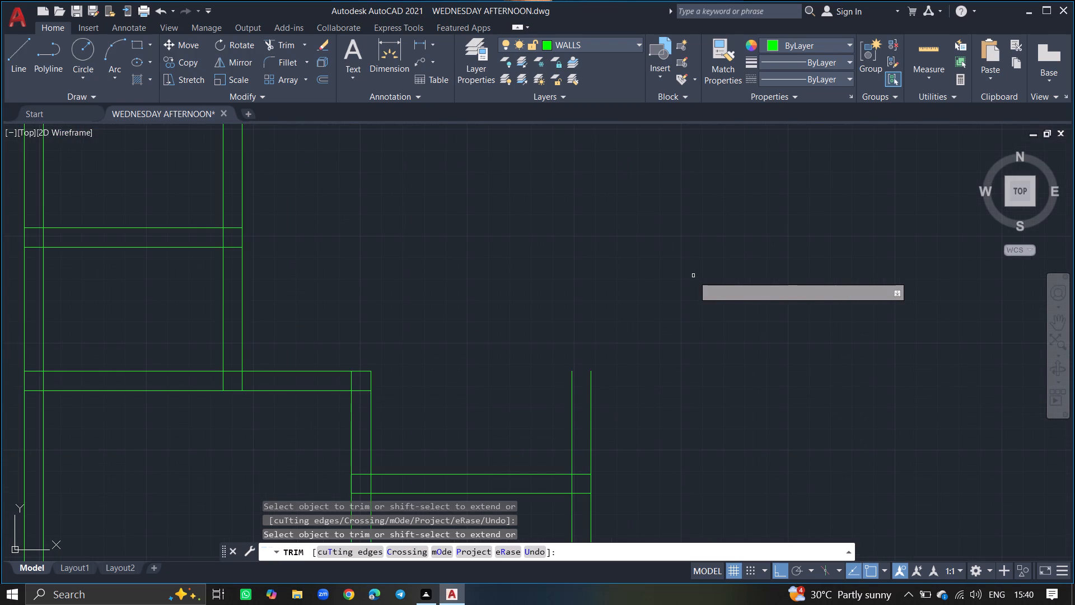
{"action": "scroll", "coordinate": [693, 276], "scroll_direction": "down", "scroll_amount": 4, "text": "ctrl"}
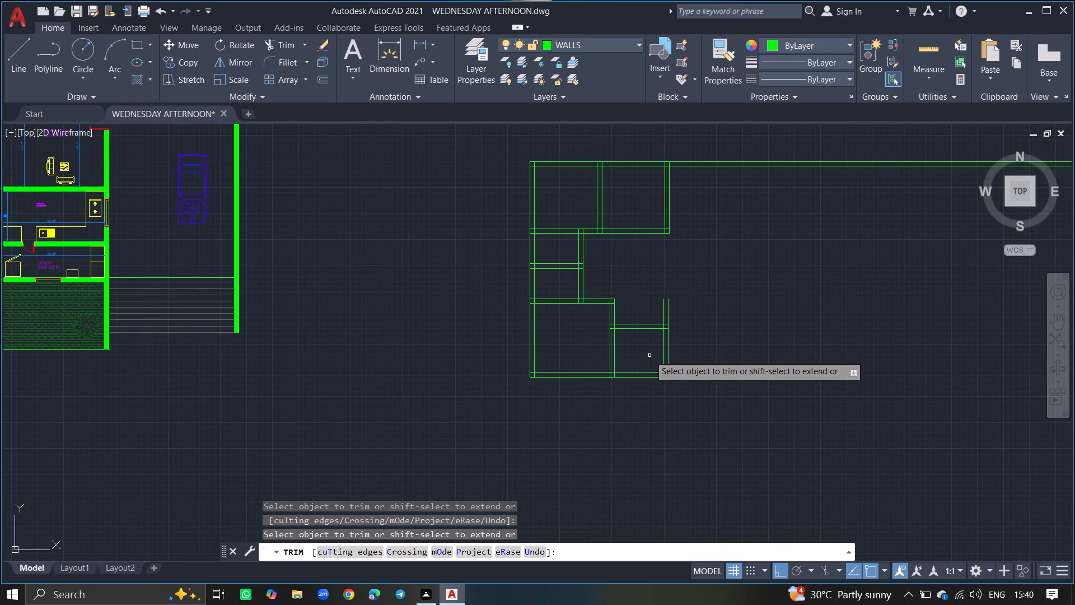
{"action": "key", "text": "Return"}
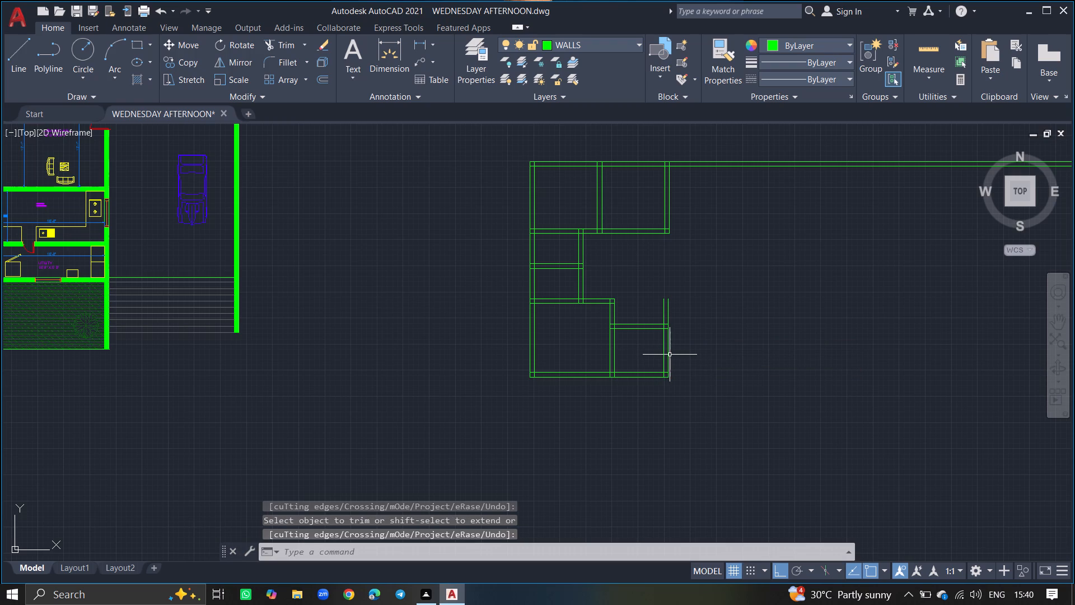
{"action": "left_click", "coordinate": [669, 355]}
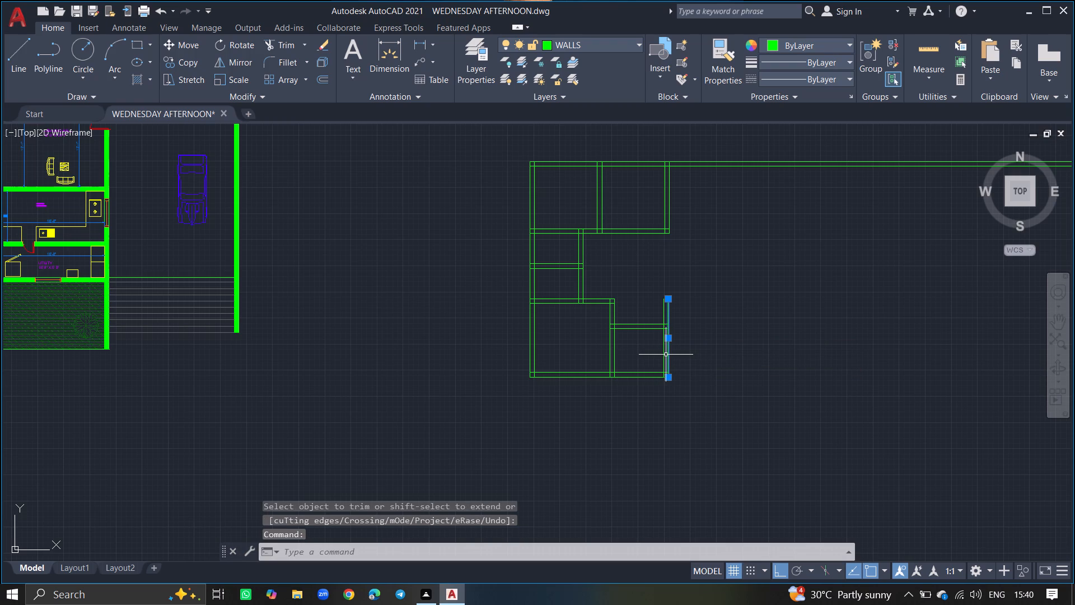
{"action": "key", "text": "Escape"}
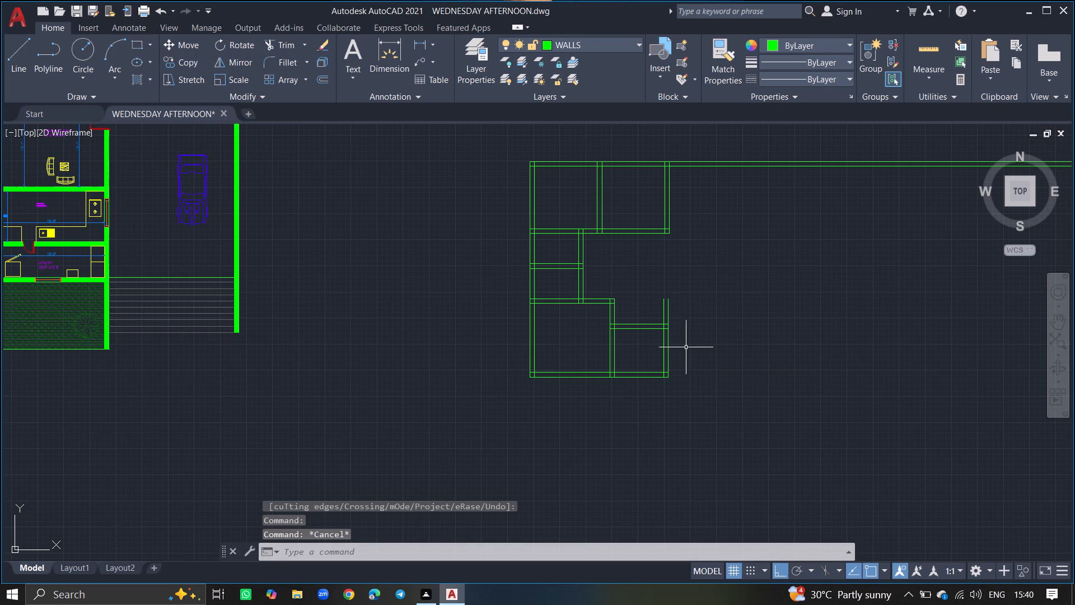
Draw a vertical line about 17'-7" long north from the adjoining room's southeast outer corner, along its east wall.
{"action": "scroll", "coordinate": [674, 315], "scroll_direction": "down", "scroll_amount": 1, "text": "ctrl"}
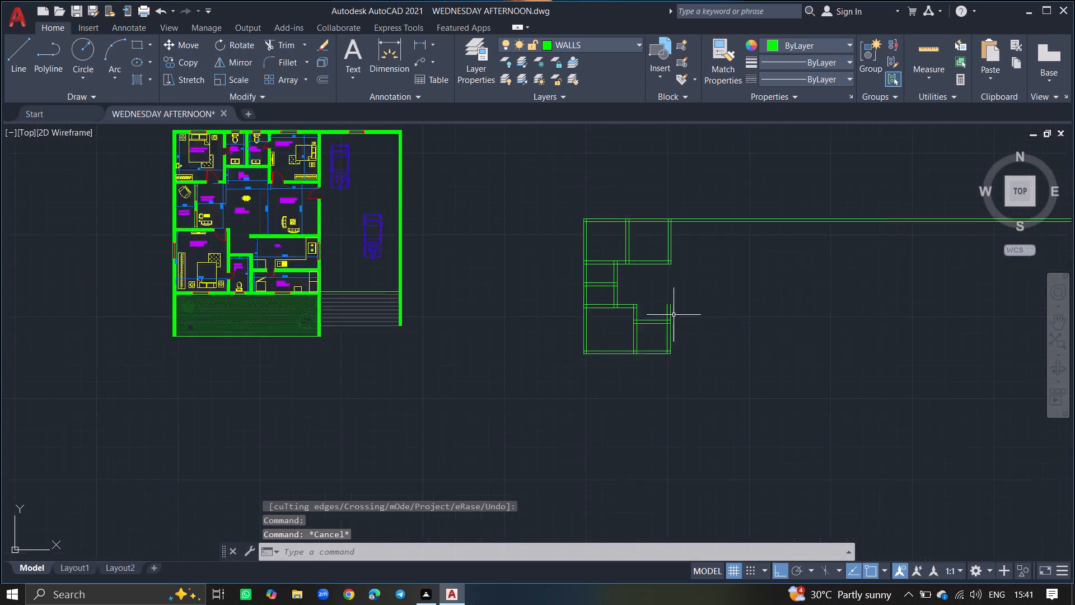
{"action": "scroll", "coordinate": [674, 315], "scroll_direction": "down", "scroll_amount": 1, "text": "ctrl"}
{"action": "scroll", "coordinate": [683, 327], "scroll_direction": "up", "scroll_amount": 2, "text": "ctrl"}
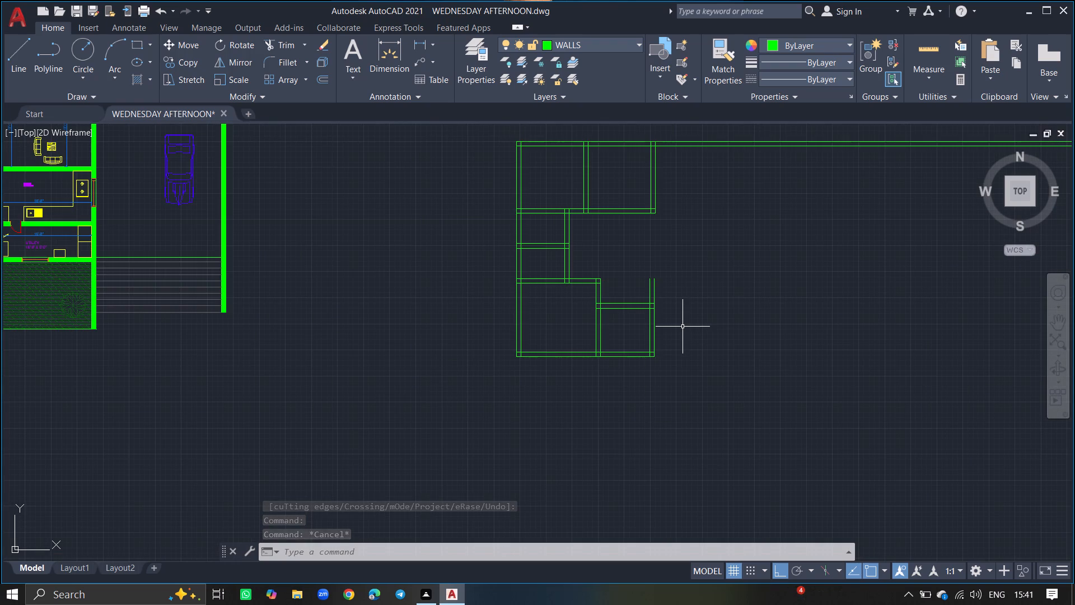
{"action": "scroll", "coordinate": [662, 349], "scroll_direction": "up", "scroll_amount": 1, "text": "ctrl"}
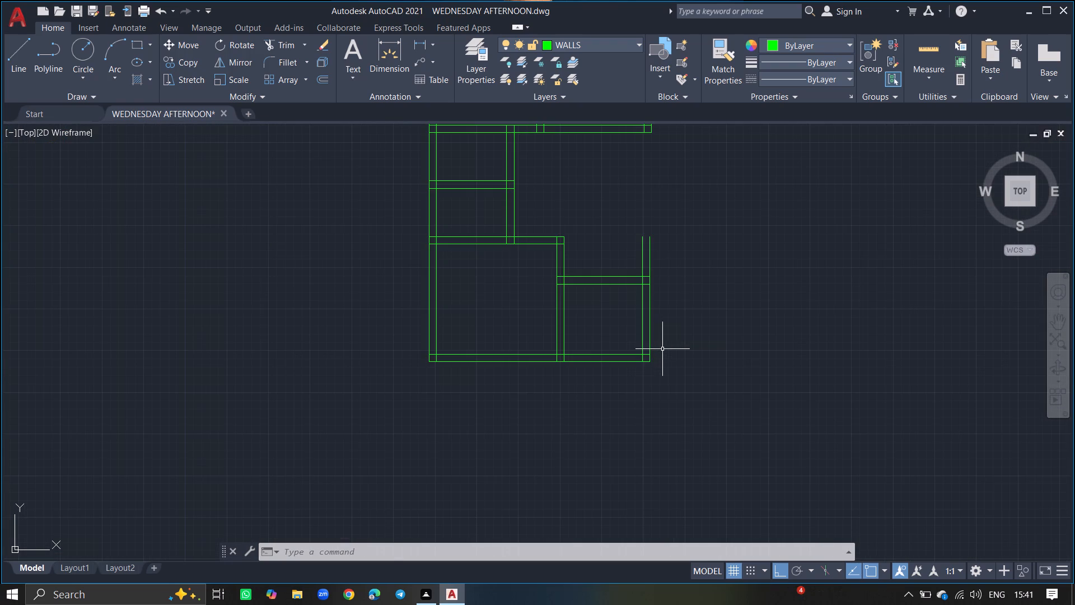
{"action": "key", "text": "l"}
{"action": "key", "text": "Return"}
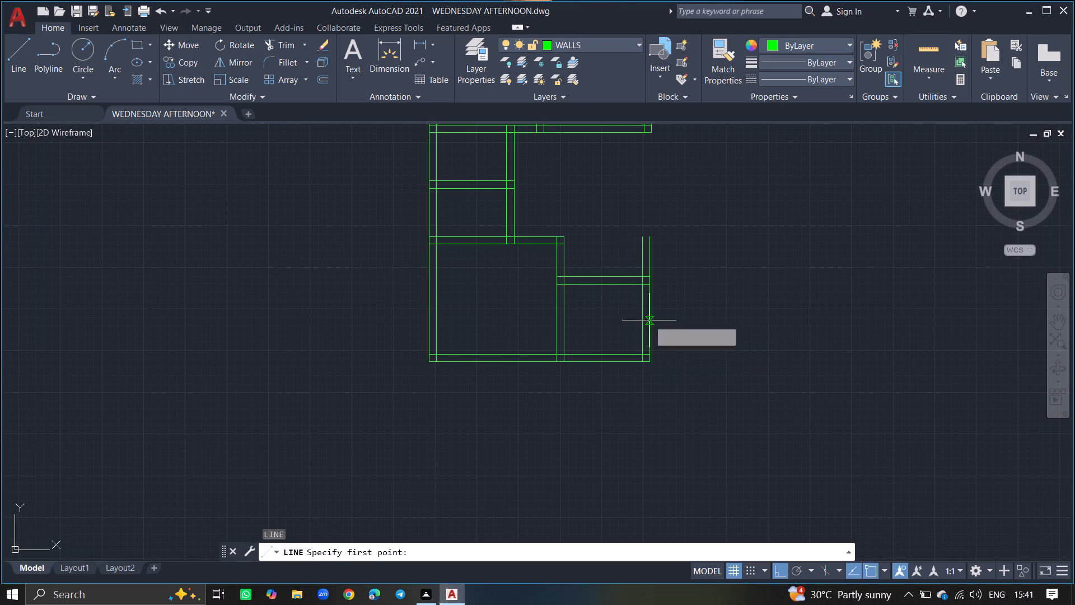
{"action": "scroll", "coordinate": [654, 326], "scroll_direction": "up", "scroll_amount": 4, "text": "ctrl"}
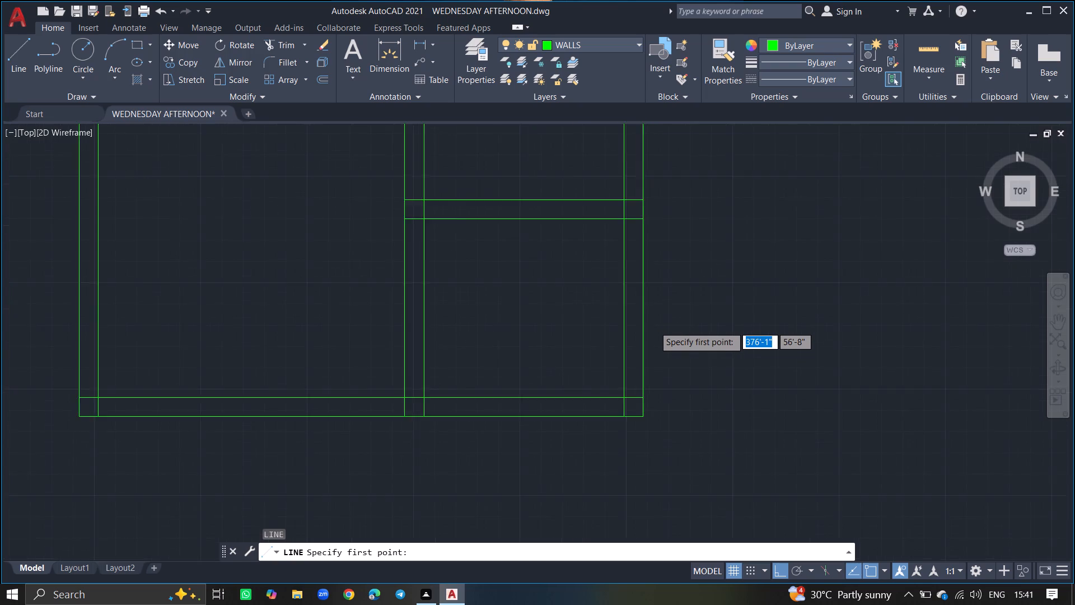
{"action": "scroll", "coordinate": [654, 326], "scroll_direction": "down", "scroll_amount": 3, "text": "ctrl"}
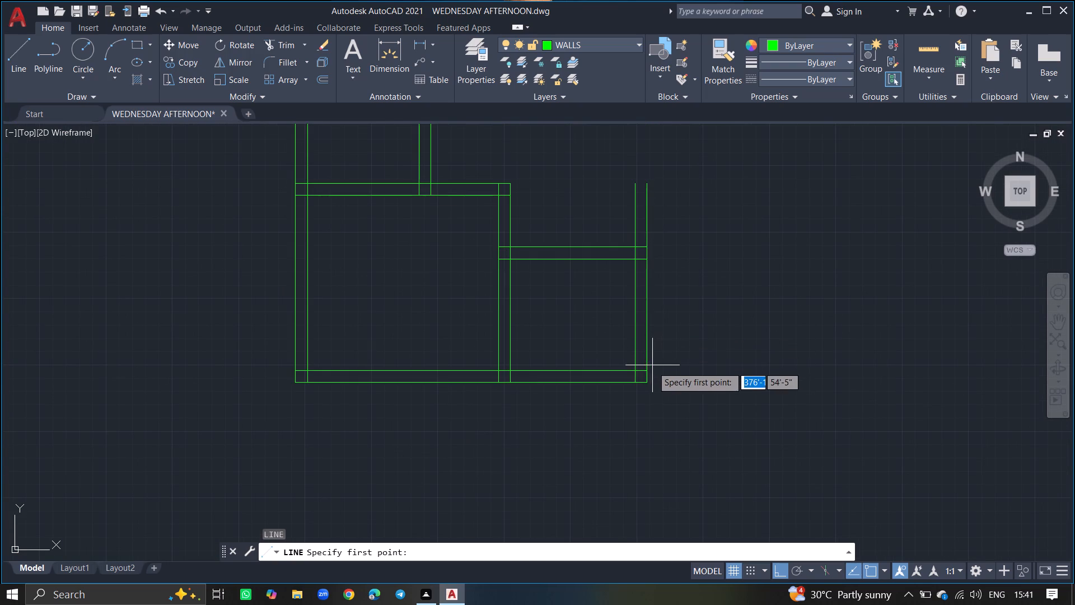
{"action": "left_click", "coordinate": [647, 386]}
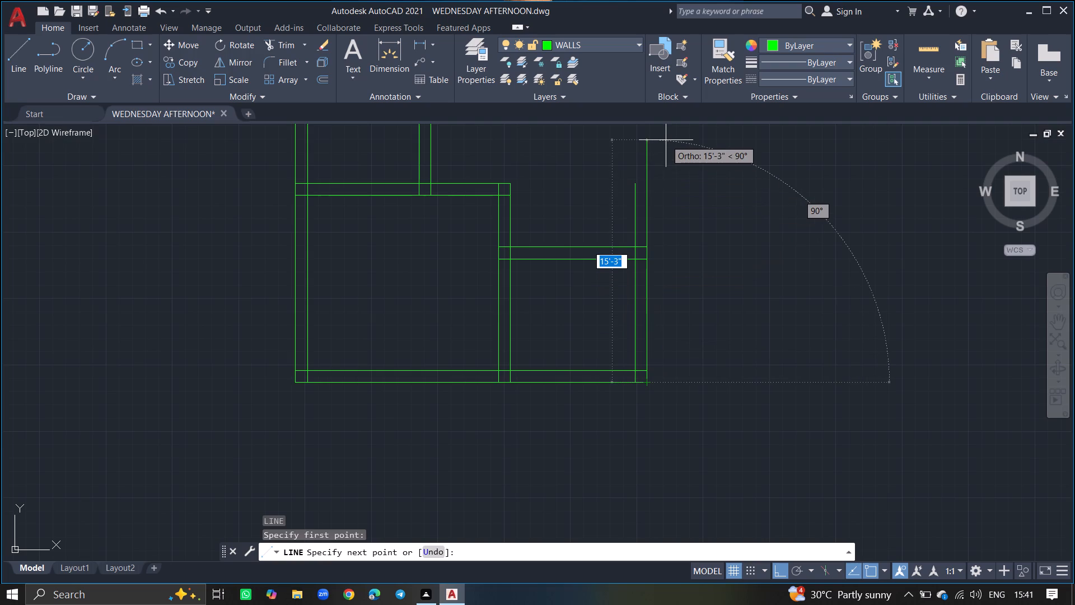
{"action": "scroll", "coordinate": [666, 140], "scroll_direction": "down", "scroll_amount": 7, "text": "ctrl"}
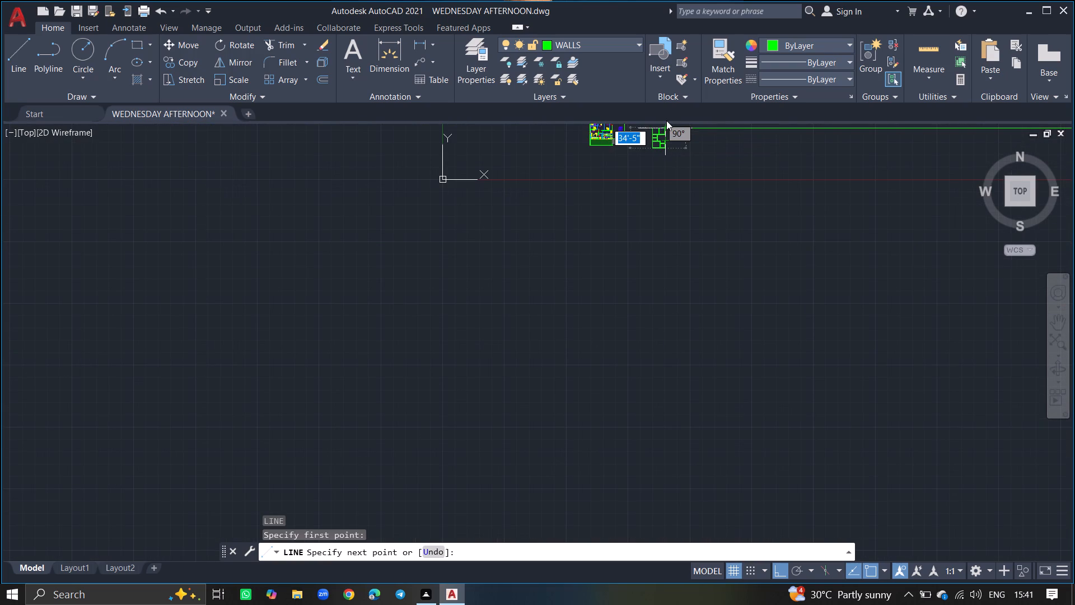
{"action": "scroll", "coordinate": [666, 120], "scroll_direction": "up", "scroll_amount": 14, "text": "ctrl"}
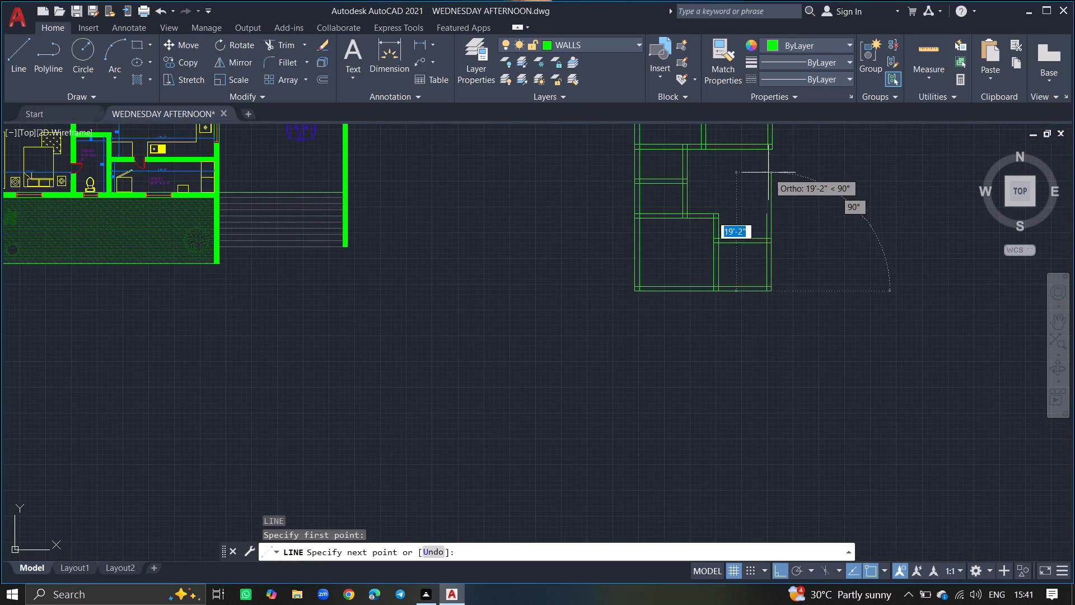
{"action": "scroll", "coordinate": [770, 184], "scroll_direction": "up", "scroll_amount": 3, "text": "ctrl"}
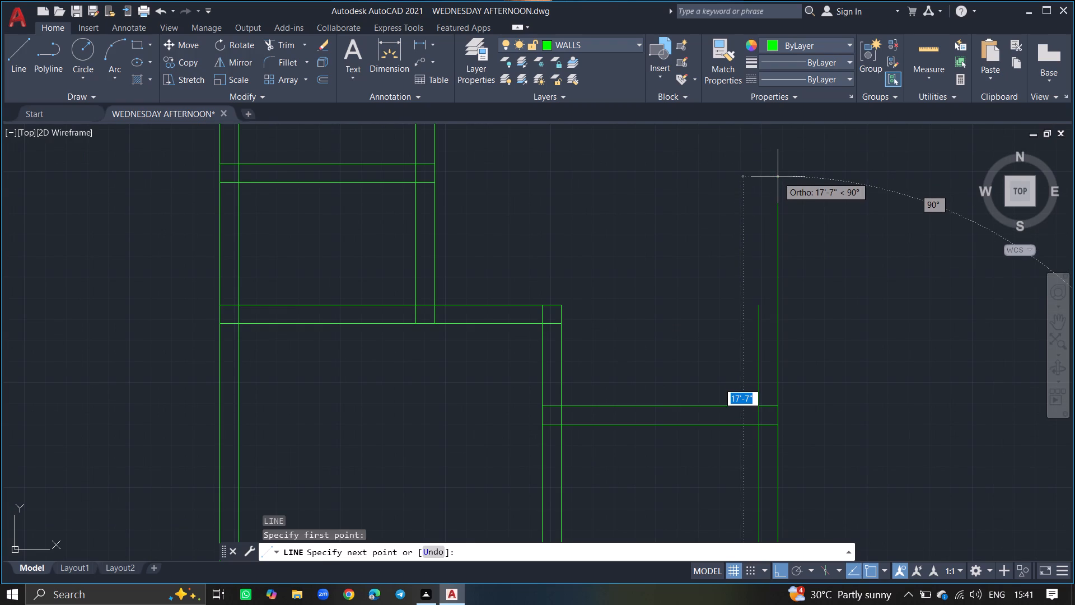
{"action": "left_click", "coordinate": [778, 175]}
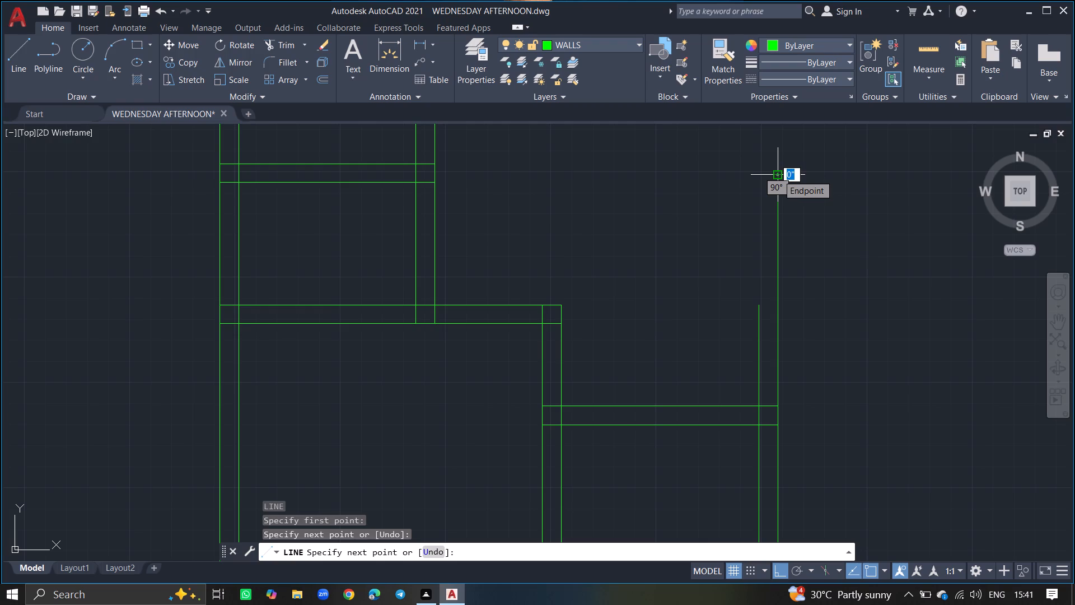
{"action": "key", "text": "Return"}
Offset the second upper room's outer east wall line 20' to the east.
{"action": "scroll", "coordinate": [778, 175], "scroll_direction": "down", "scroll_amount": 2, "text": "ctrl"}
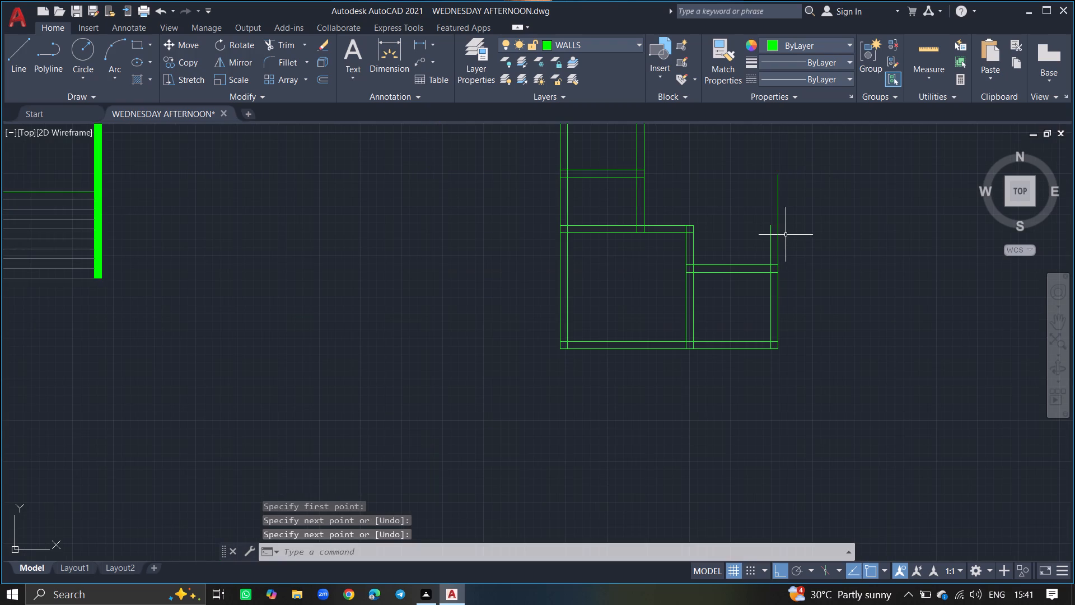
{"action": "scroll", "coordinate": [788, 237], "scroll_direction": "down", "scroll_amount": 5, "text": "ctrl"}
{"action": "scroll", "coordinate": [809, 203], "scroll_direction": "up", "scroll_amount": 4, "text": "ctrl"}
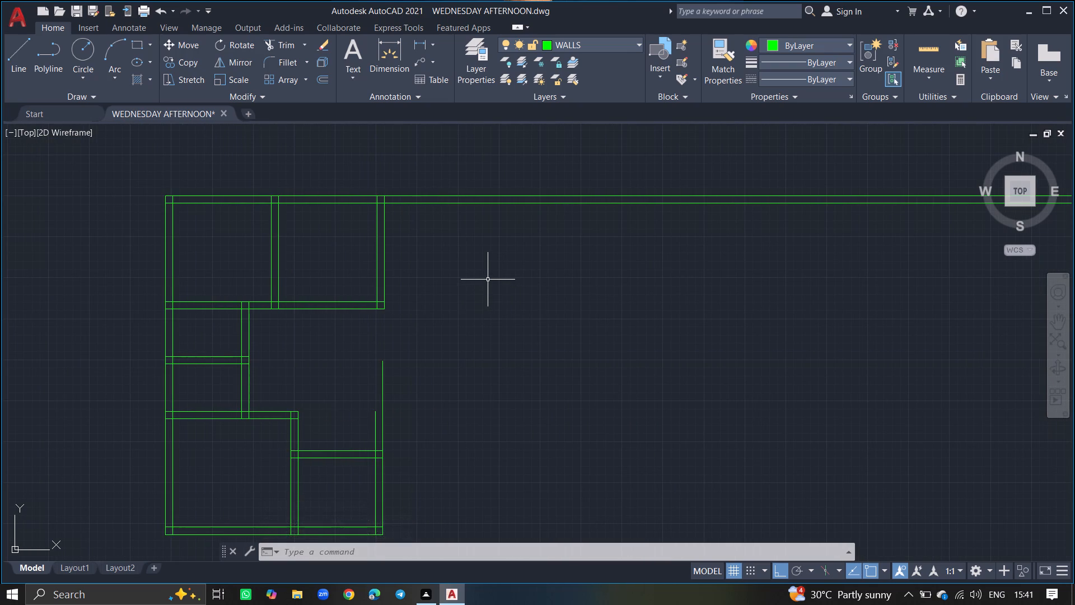
{"action": "type", "text": "OFFSET"}
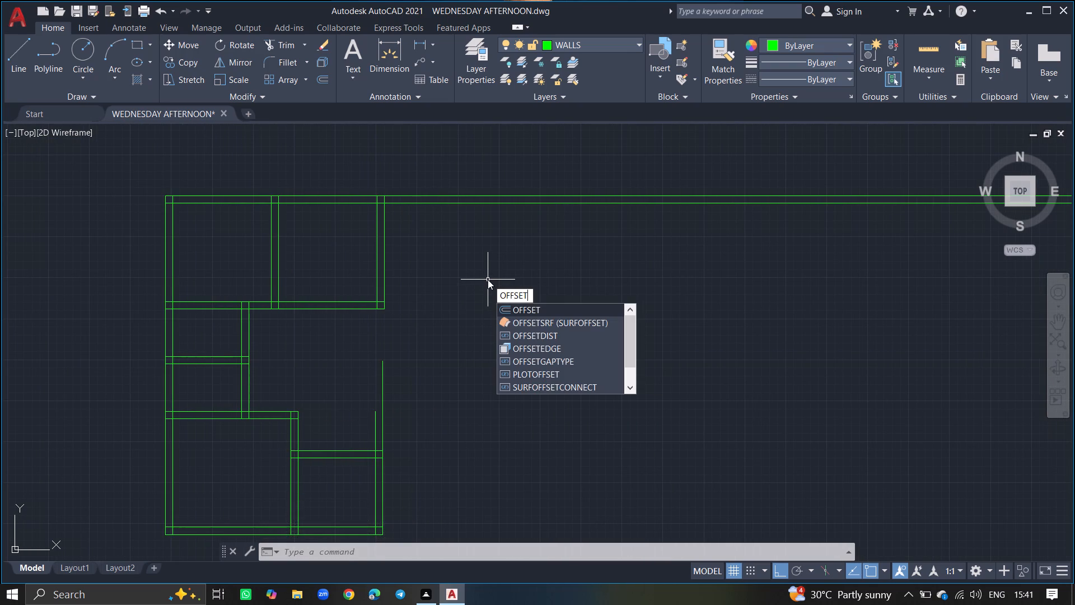
{"action": "key", "text": "Return"}
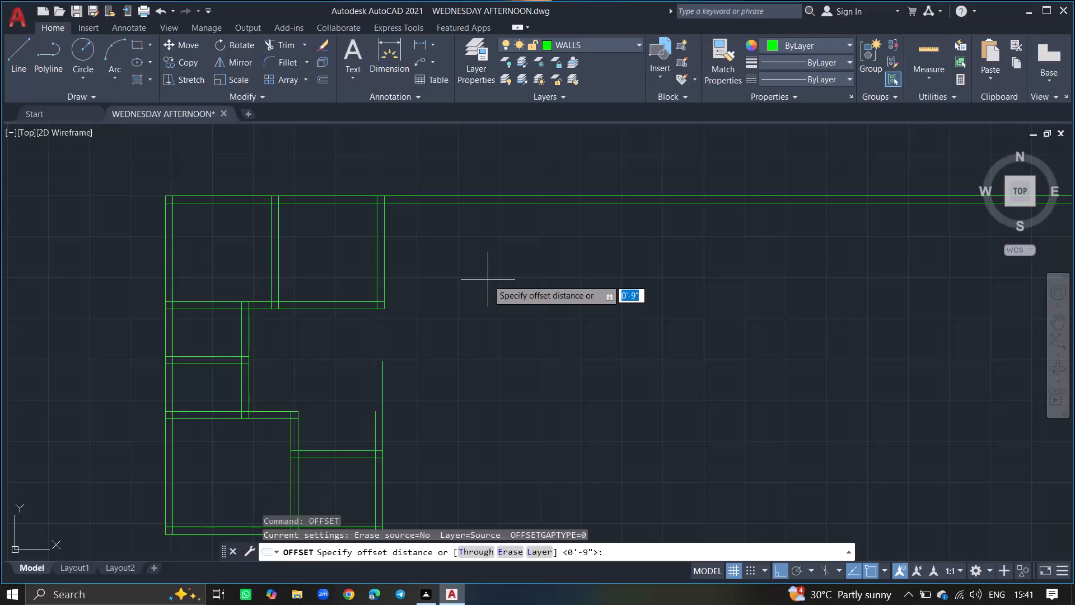
{"action": "key", "text": "2"}
{"action": "type", "text": "0'"}
{"action": "key", "text": "Return"}
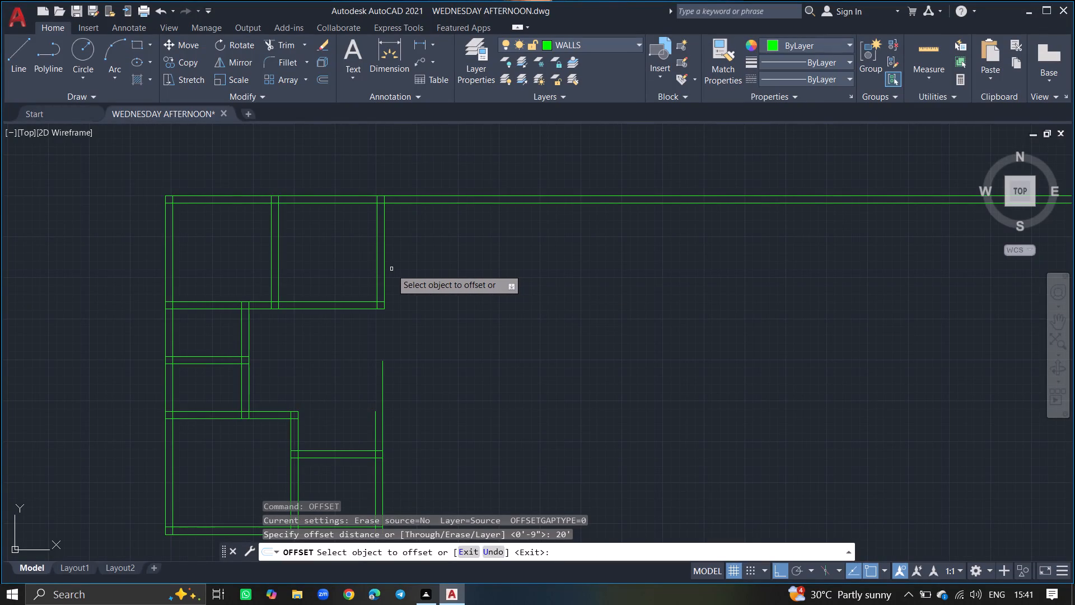
{"action": "left_click_drag", "start_coordinate": [385, 271], "coordinate": [455, 273]}
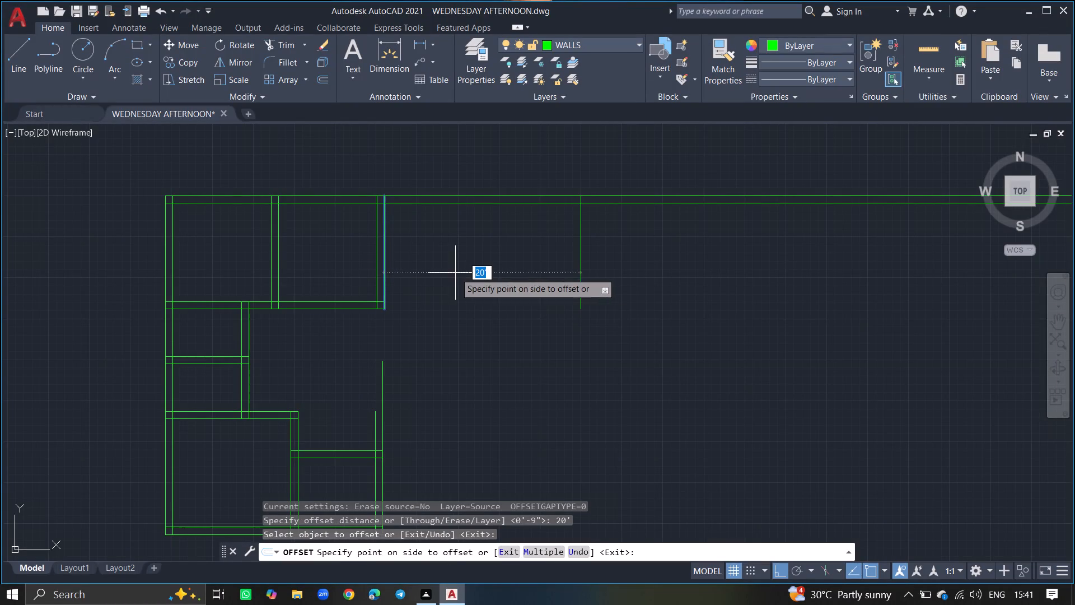
{"action": "left_click", "coordinate": [455, 273]}
{"action": "key", "text": "Return"}
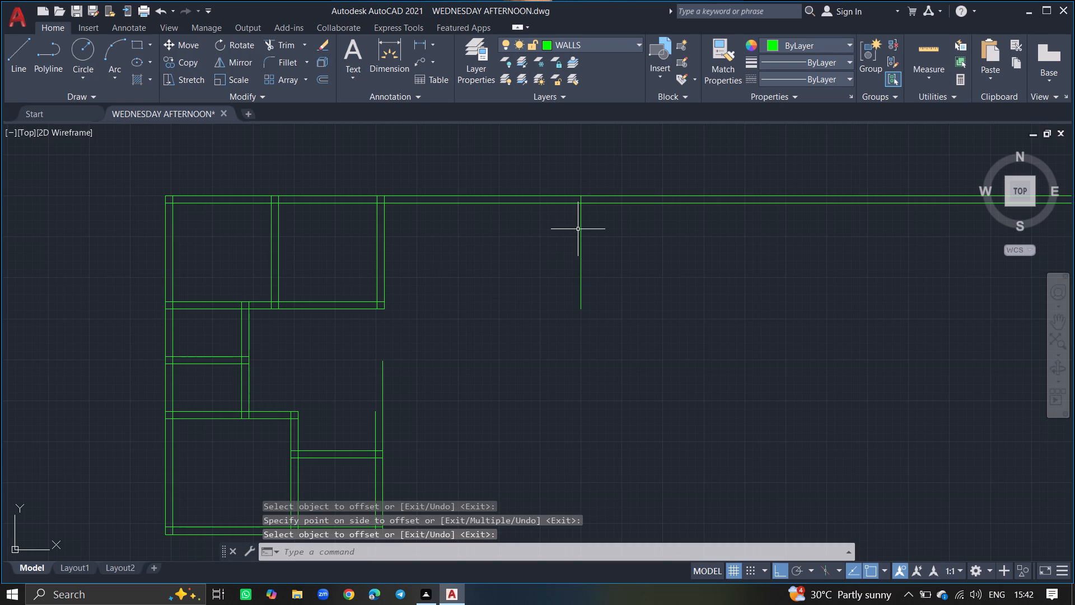
Draw a horizontal line east from the adjoining room's southeast outer corner, past the 20' offset line.
{"action": "scroll", "coordinate": [567, 269], "scroll_direction": "down", "scroll_amount": 2, "text": "ctrl"}
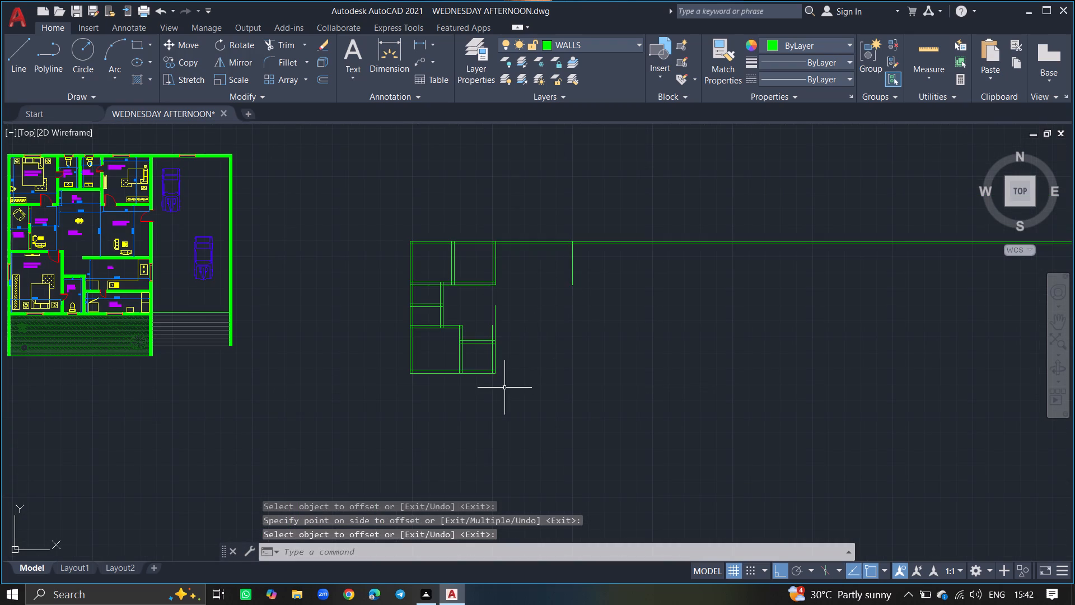
{"action": "scroll", "coordinate": [504, 388], "scroll_direction": "up", "scroll_amount": 3, "text": "ctrl"}
{"action": "key", "text": "l"}
{"action": "key", "text": "Return"}
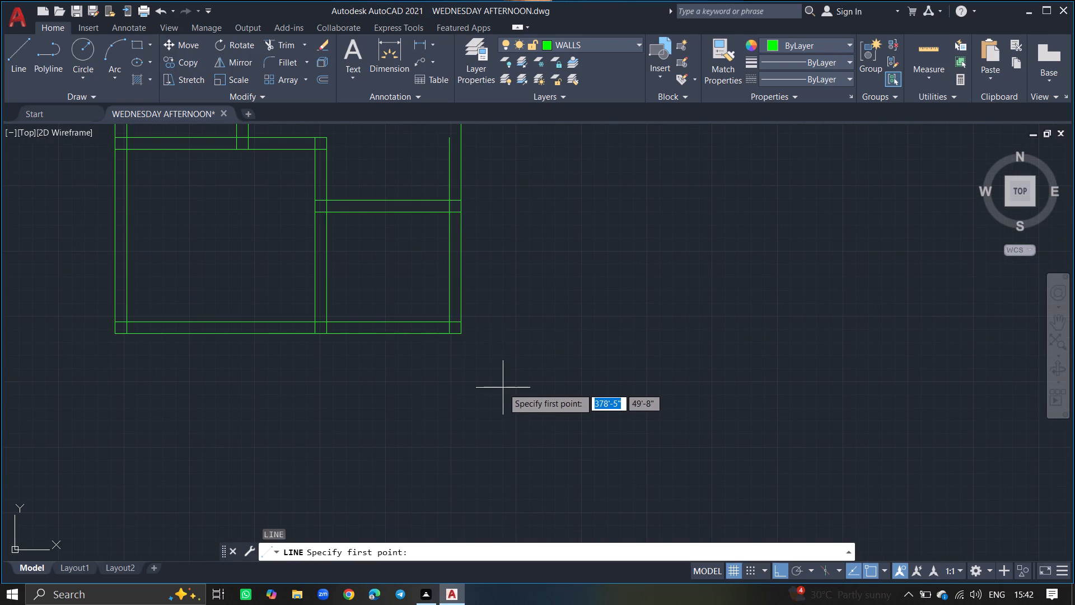
{"action": "left_click_drag", "start_coordinate": [464, 336], "coordinate": [940, 338]}
{"action": "left_click", "coordinate": [940, 338]}
{"action": "key", "text": "Return"}
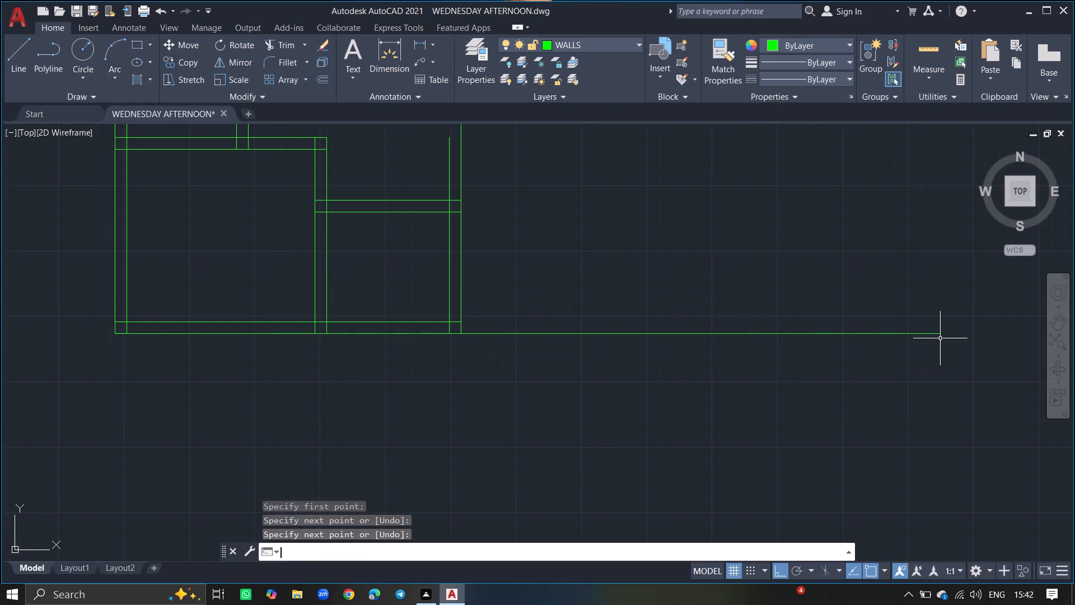
Extend the 20' offset line south to the new horizontal south line.
{"action": "scroll", "coordinate": [940, 338], "scroll_direction": "down", "scroll_amount": 3, "text": "ctrl"}
{"action": "scroll", "coordinate": [926, 255], "scroll_direction": "down", "scroll_amount": 2, "text": "ctrl"}
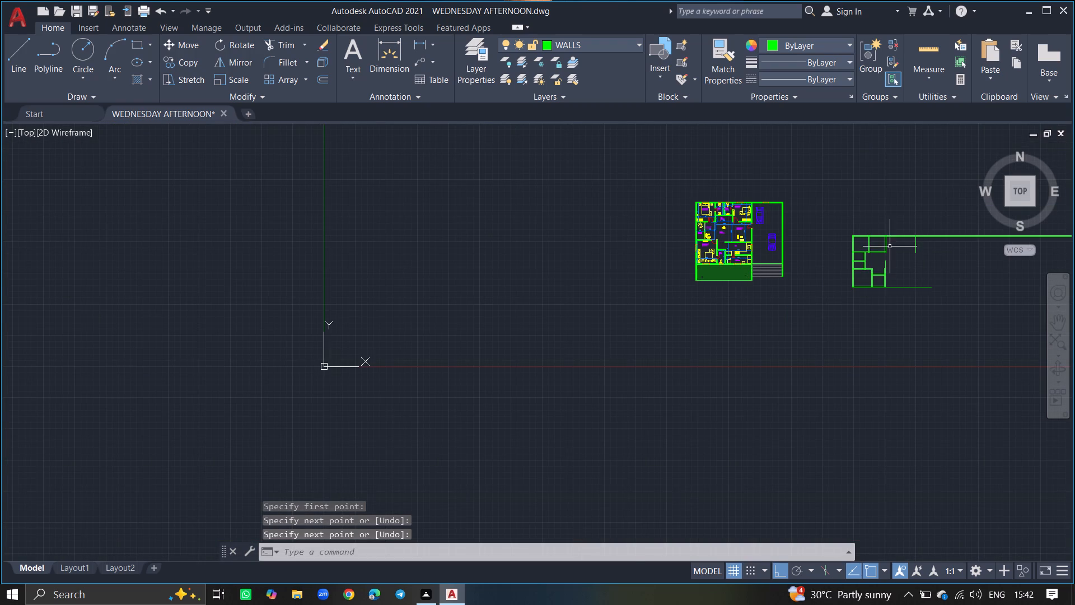
{"action": "type", "text": "EX"}
{"action": "key", "text": "Return"}
{"action": "scroll", "coordinate": [836, 267], "scroll_direction": "up", "scroll_amount": 2, "text": "ctrl"}
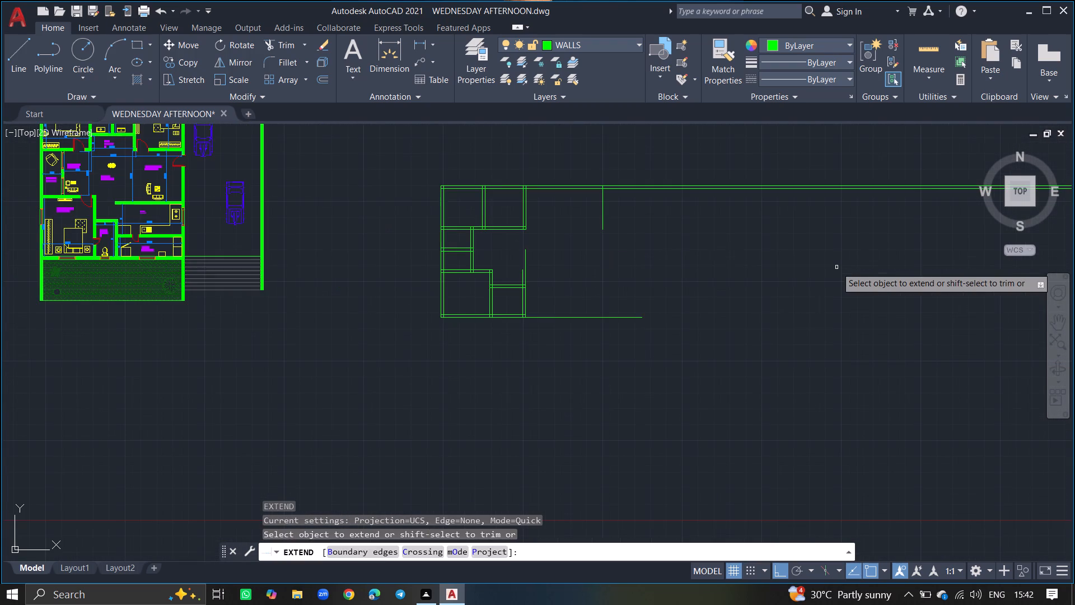
{"action": "left_click", "coordinate": [601, 219]}
{"action": "key", "text": "Return"}
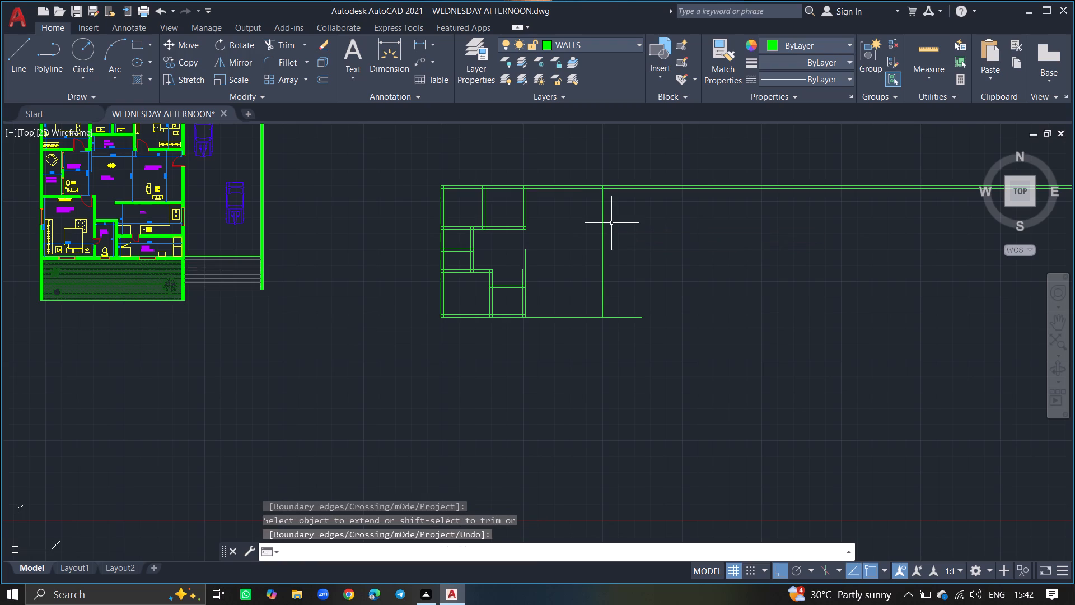
Offset the extended vertical line 9" east to form the large east space's east wall.
{"action": "type", "text": "OFFSET"}
{"action": "key", "text": "Return"}
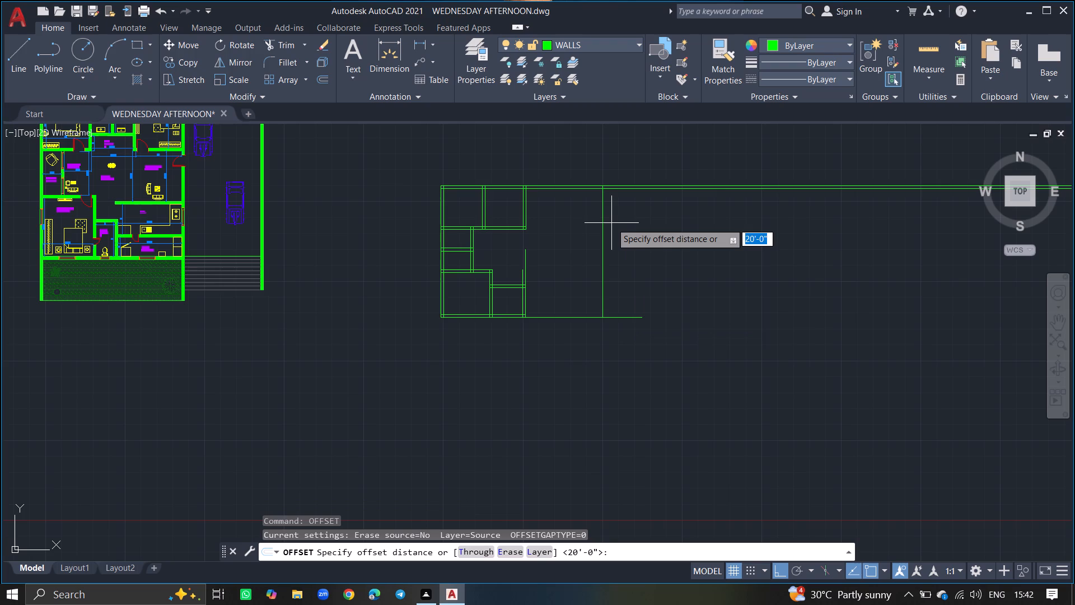
{"action": "key", "text": "9"}
{"action": "key", "text": "shift+quotedbl"}
{"action": "key", "text": "Return"}
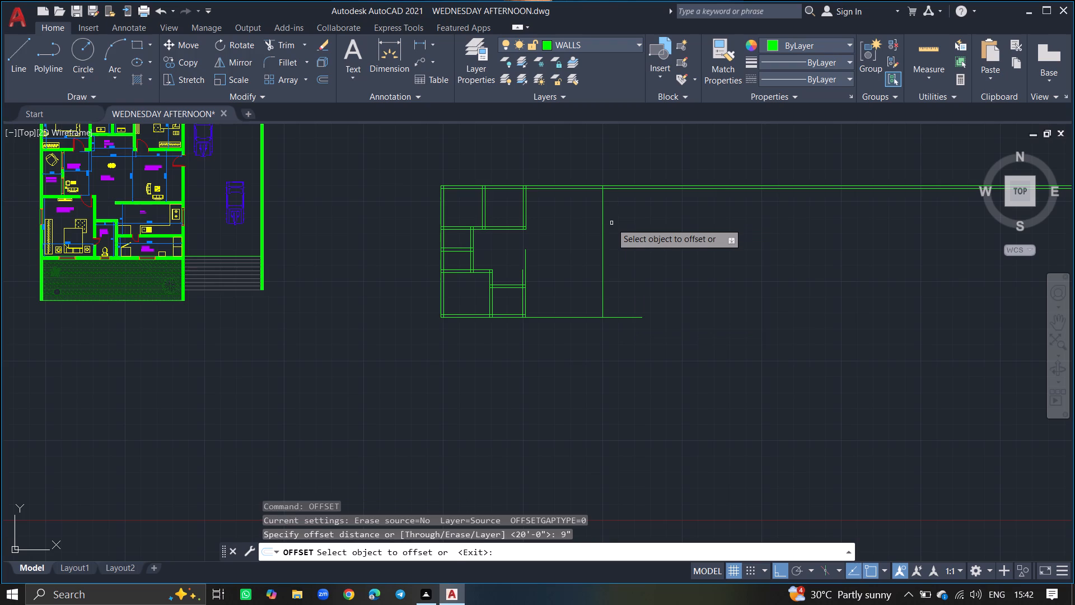
{"action": "left_click_drag", "start_coordinate": [604, 226], "coordinate": [624, 229]}
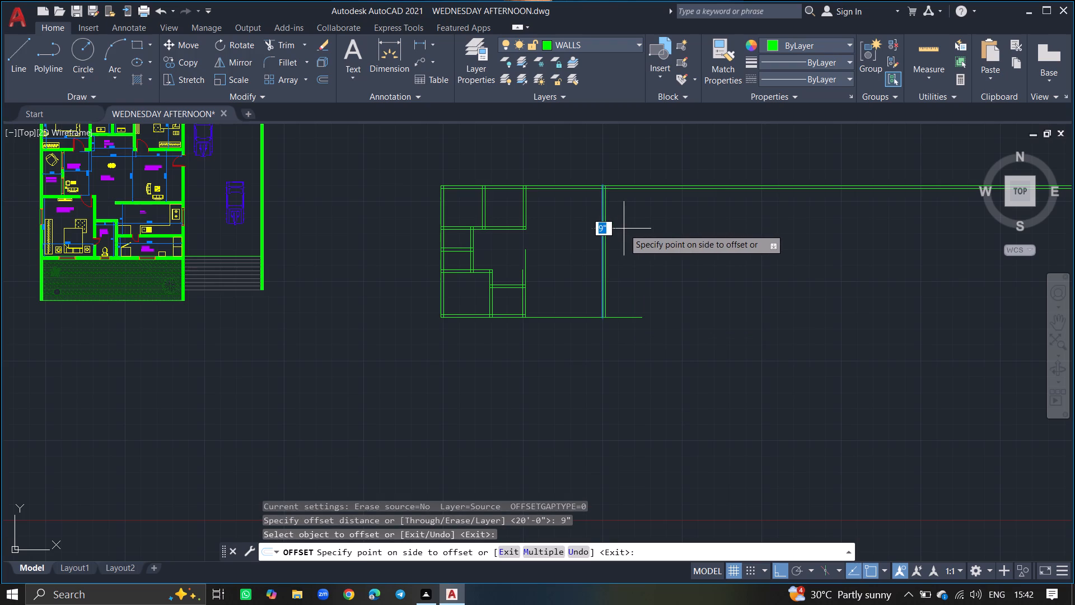
{"action": "left_click_drag", "start_coordinate": [624, 229], "coordinate": [625, 229]}
{"action": "left_click", "coordinate": [625, 229]}
Offset the new south line 9" north to form the large east space's south wall.
{"action": "scroll", "coordinate": [551, 318], "scroll_direction": "up", "scroll_amount": 5, "text": "ctrl"}
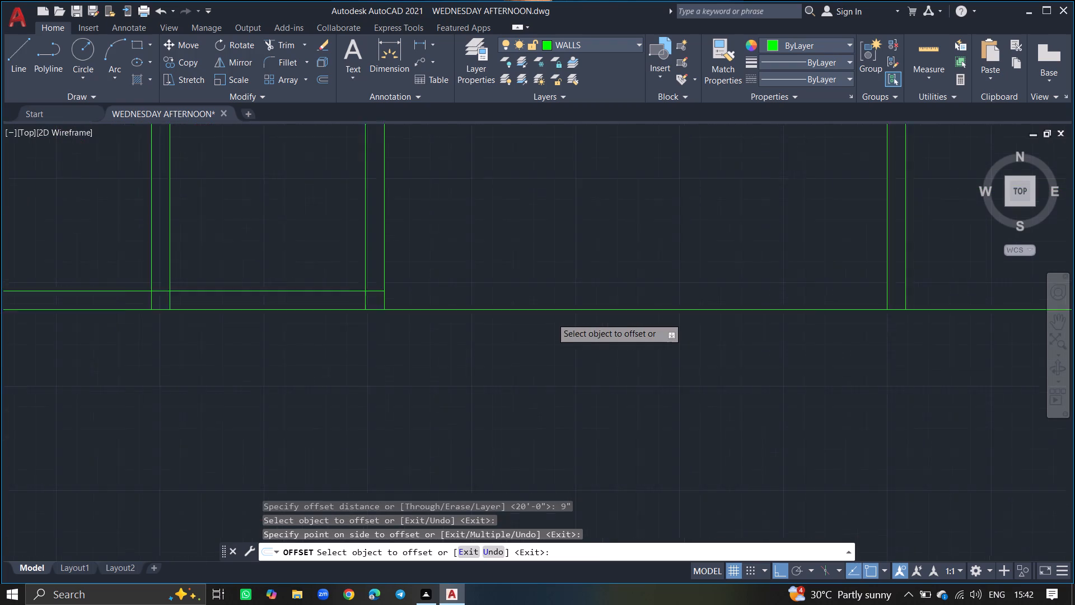
{"action": "left_click_drag", "start_coordinate": [551, 303], "coordinate": [557, 289]}
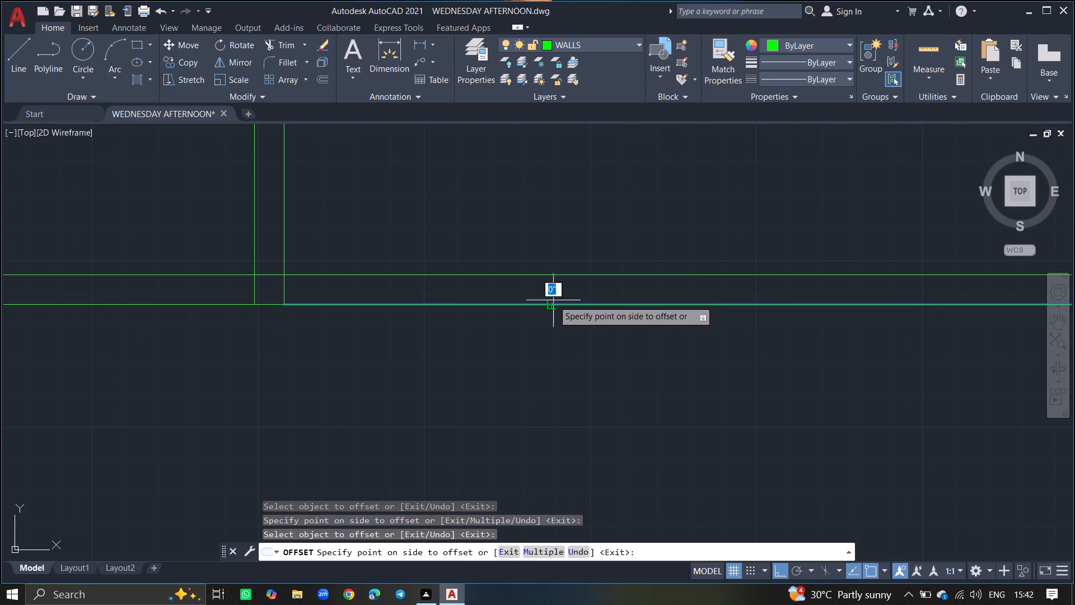
{"action": "left_click_drag", "start_coordinate": [557, 289], "coordinate": [562, 273]}
{"action": "left_click", "coordinate": [562, 273]}
{"action": "scroll", "coordinate": [562, 273], "scroll_direction": "down", "scroll_amount": 3, "text": "ctrl"}
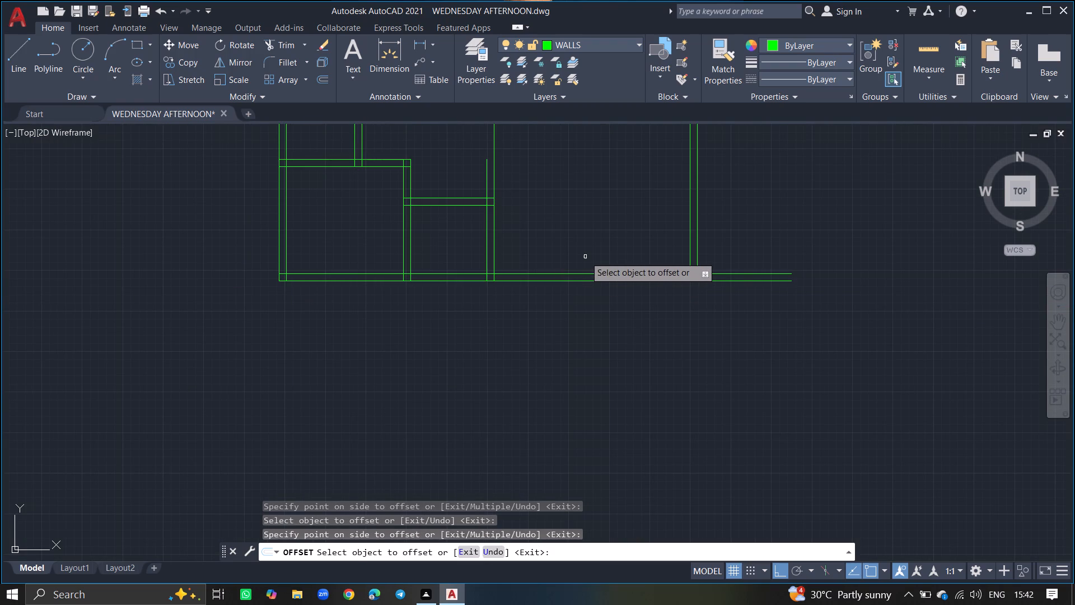
{"action": "key", "text": "Return"}
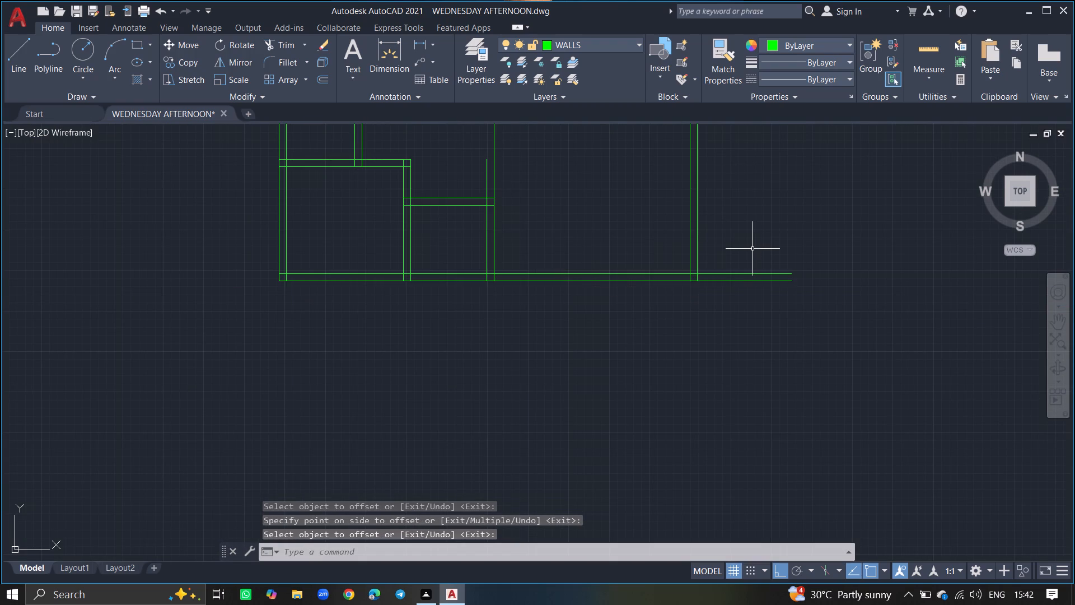
Trim both lines of the south wall and of the north wall east of the new east wall.
{"action": "type", "text": "TRIM"}
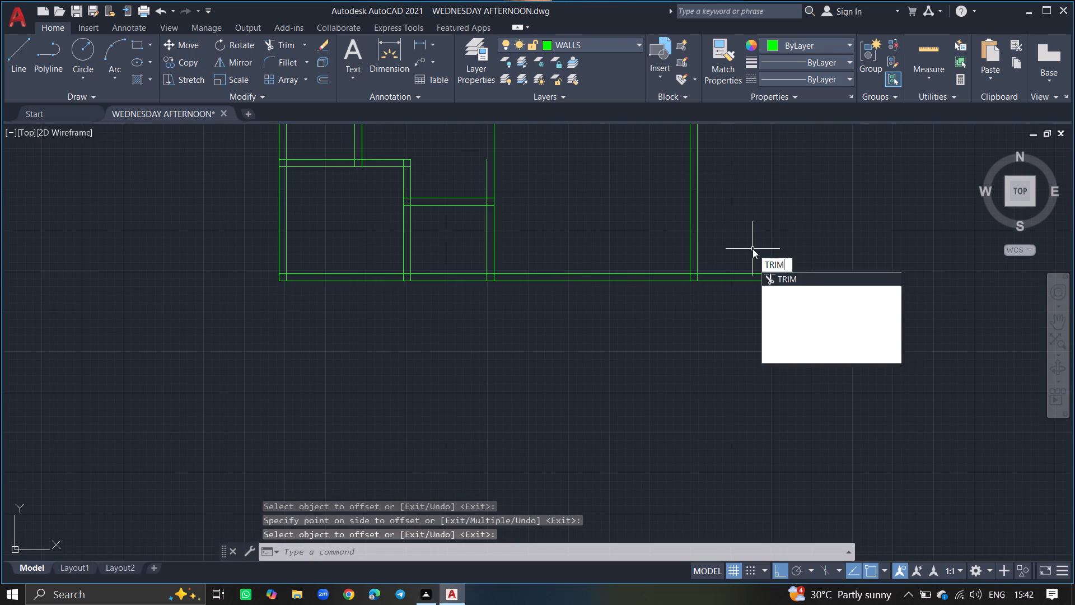
{"action": "key", "text": "Return"}
{"action": "left_click", "coordinate": [752, 249]}
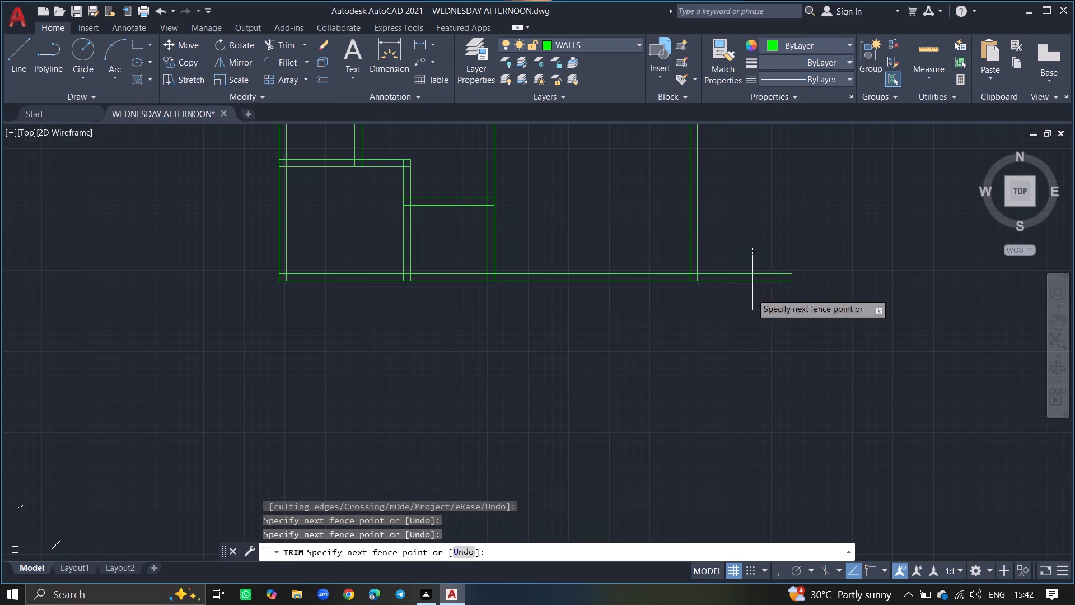
{"action": "left_click", "coordinate": [735, 348]}
{"action": "scroll", "coordinate": [735, 348], "scroll_direction": "down", "scroll_amount": 4, "text": "ctrl"}
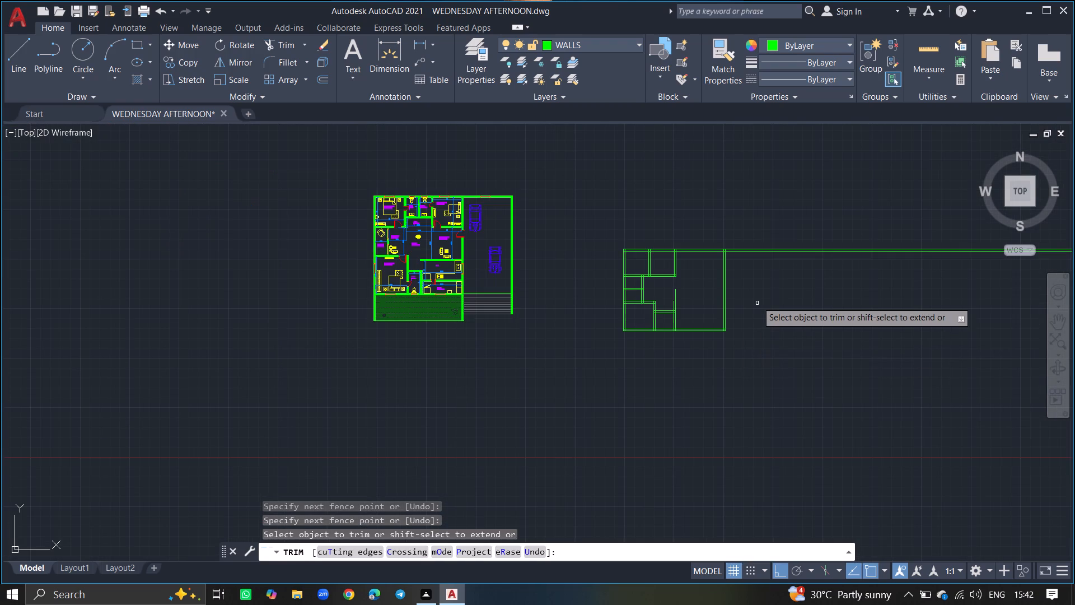
{"action": "left_click", "coordinate": [757, 298]}
{"action": "left_click", "coordinate": [769, 207]}
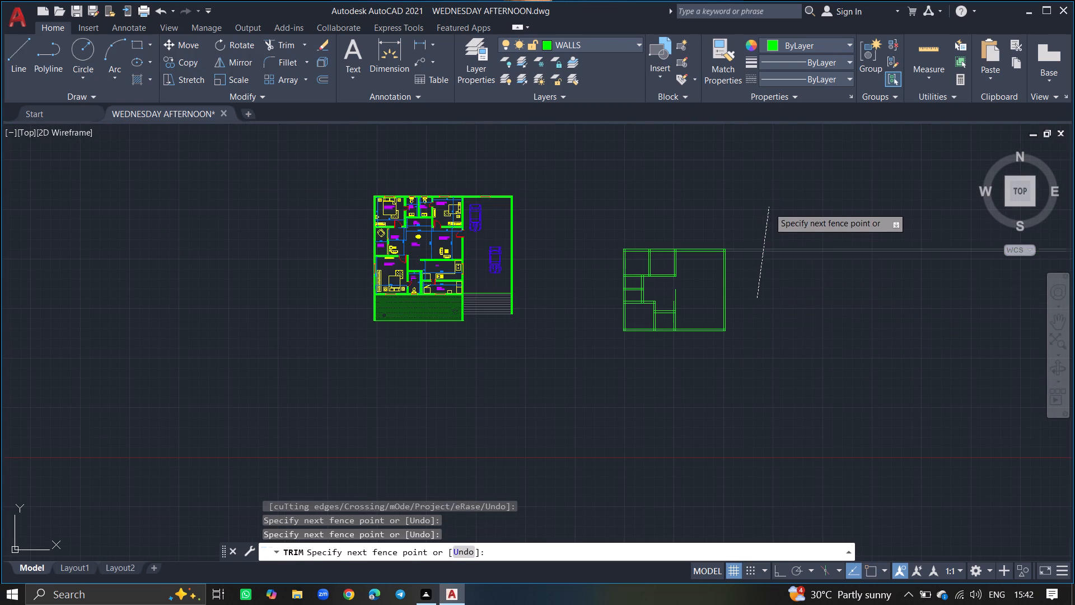
{"action": "key", "text": "Return"}
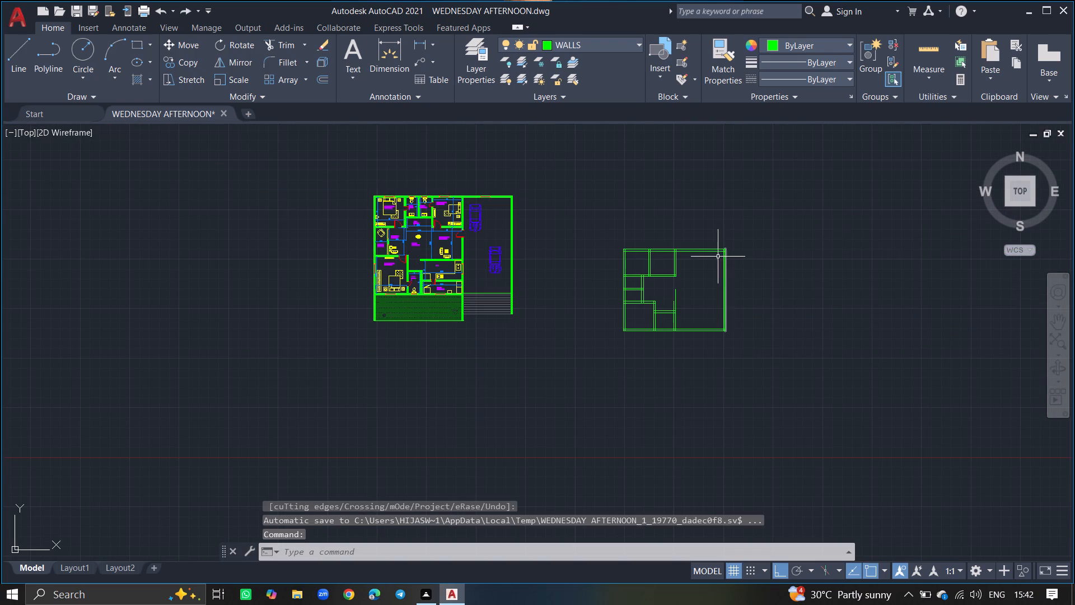
Continue the adjoining room's inner east wall line about 5'-1" north with a new line and close the wall end across to its outer line.
{"action": "scroll", "coordinate": [706, 256], "scroll_direction": "up", "scroll_amount": 4, "text": "ctrl"}
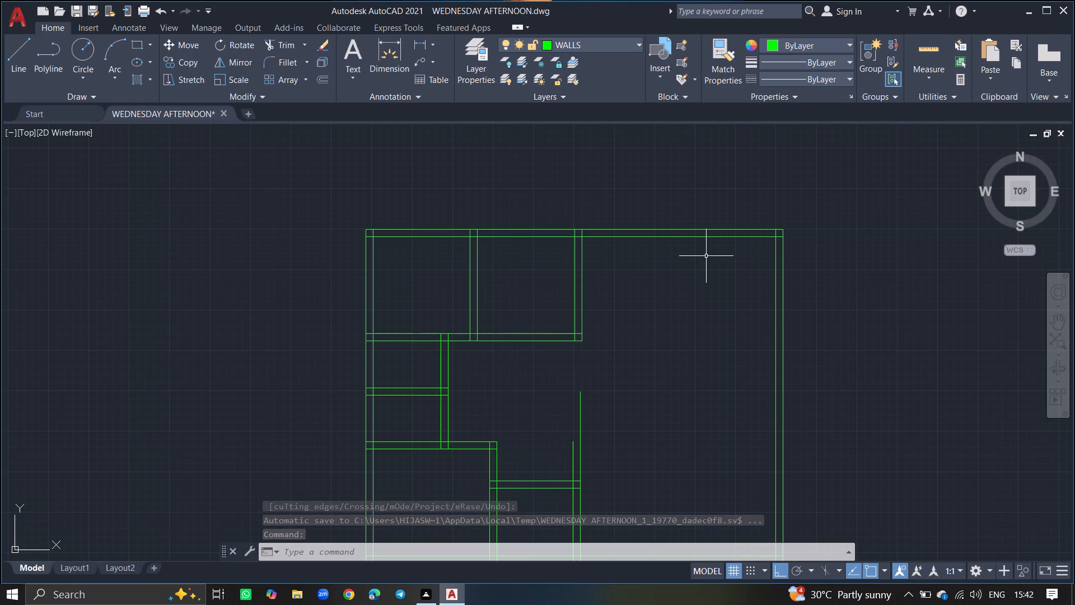
{"action": "scroll", "coordinate": [706, 256], "scroll_direction": "down", "scroll_amount": 2, "text": "ctrl"}
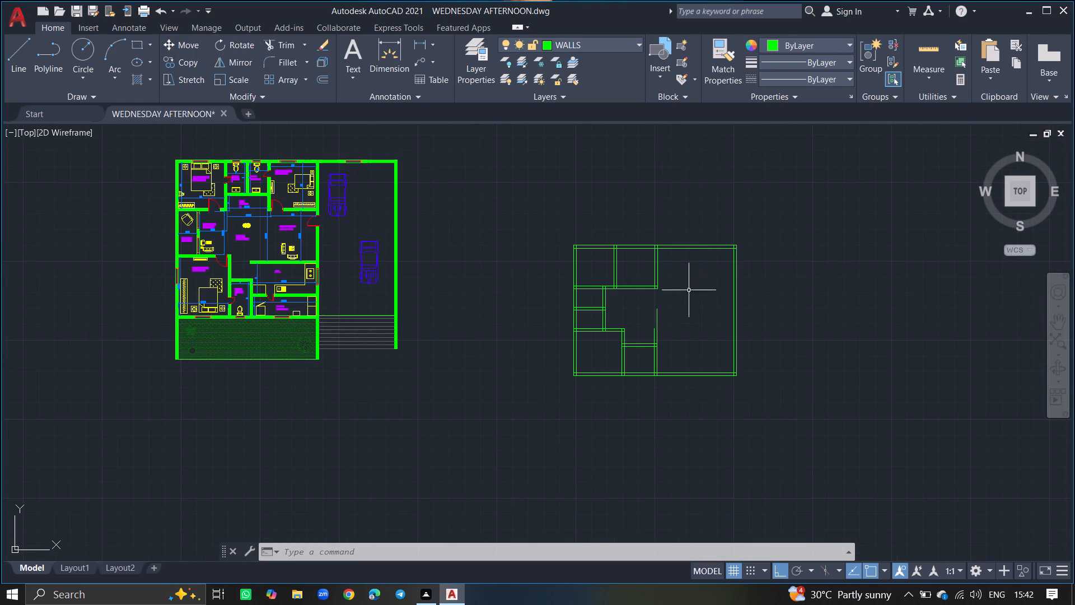
{"action": "scroll", "coordinate": [652, 324], "scroll_direction": "up", "scroll_amount": 3, "text": "ctrl"}
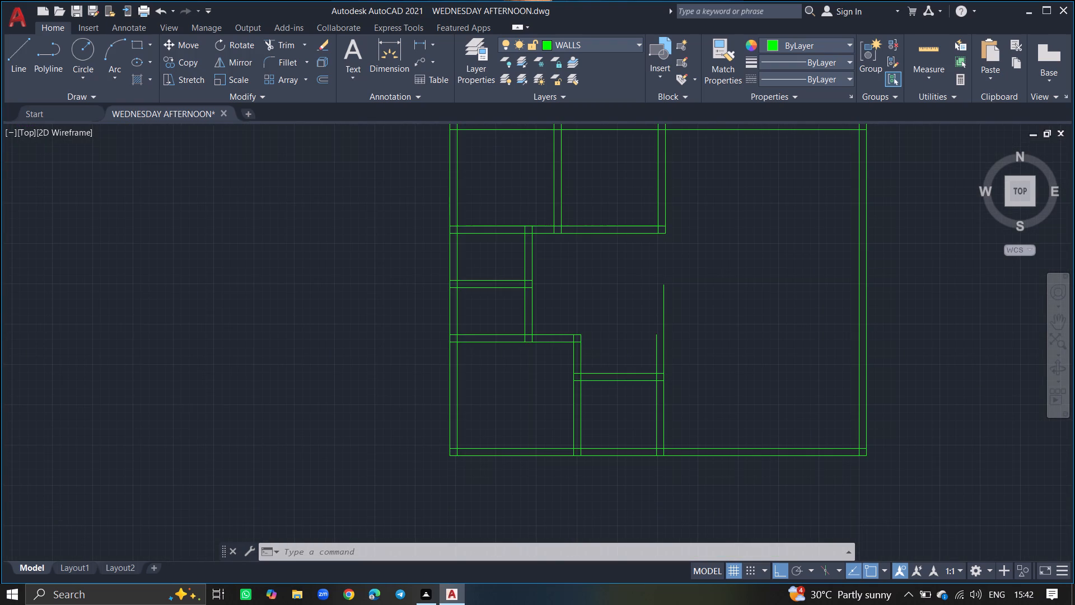
{"action": "key", "text": "l"}
{"action": "key", "text": "Return"}
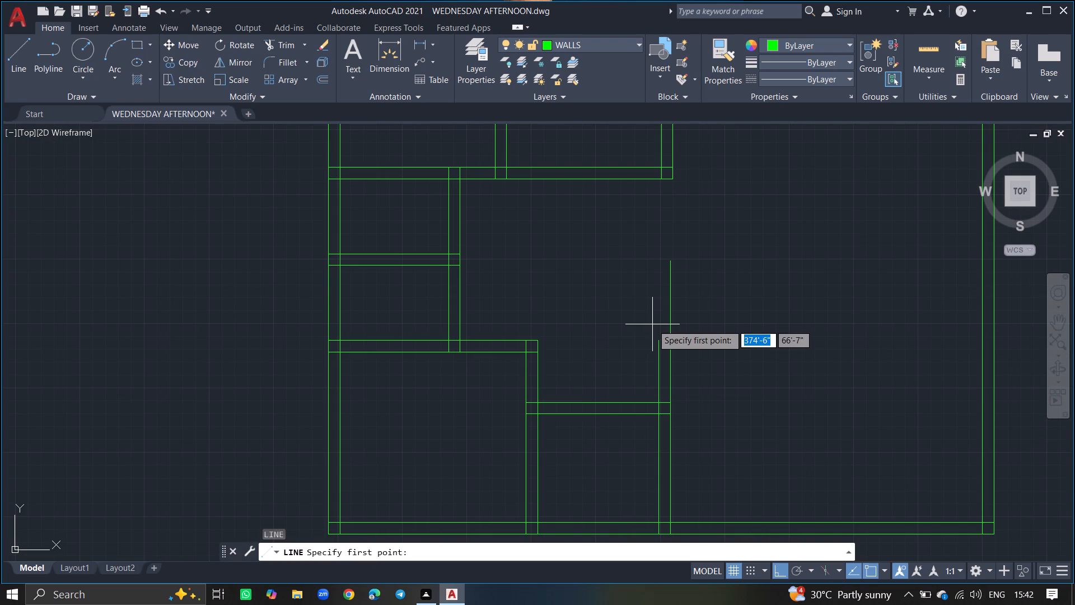
{"action": "left_click", "coordinate": [661, 342]}
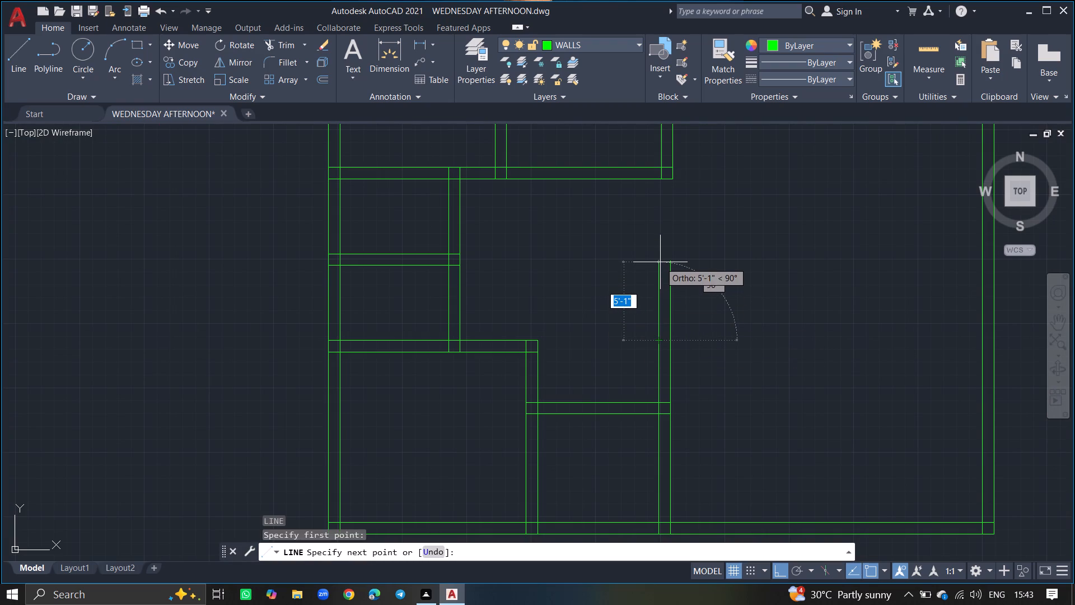
{"action": "left_click_drag", "start_coordinate": [660, 261], "coordinate": [674, 260]}
{"action": "left_click", "coordinate": [674, 260]}
{"action": "key", "text": "Return"}
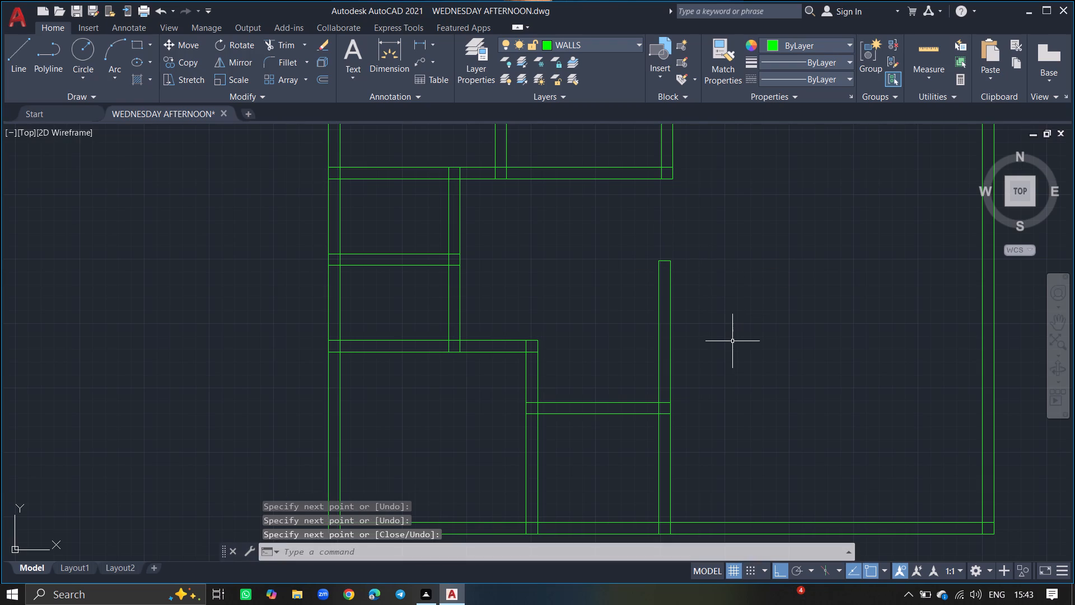
Create a new layer named STAIRCASE.
{"action": "scroll", "coordinate": [732, 341], "scroll_direction": "down", "scroll_amount": 2, "text": "ctrl"}
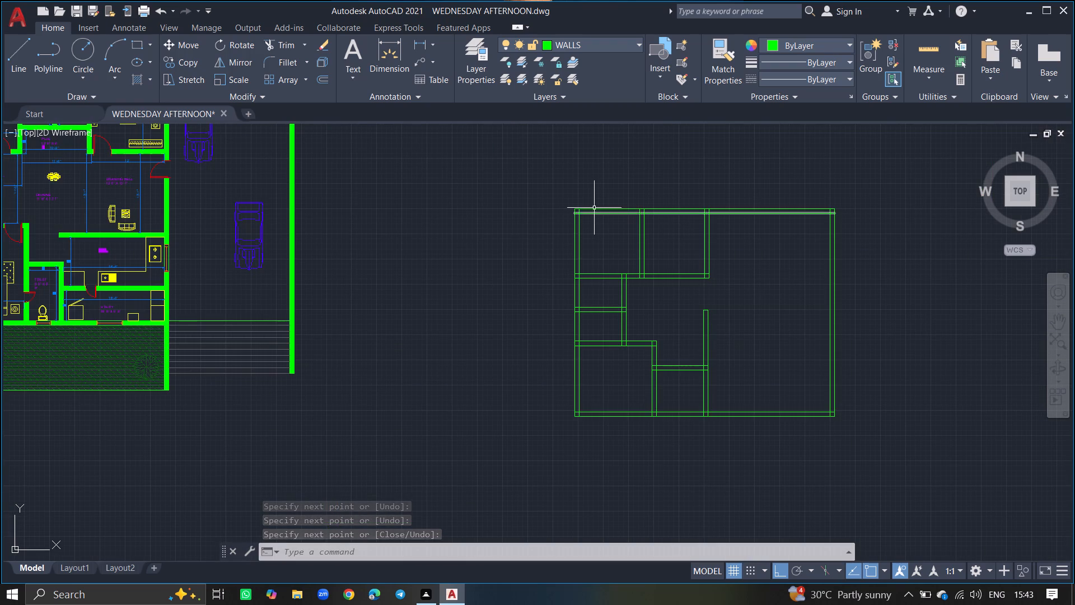
{"action": "left_click", "coordinate": [471, 68]}
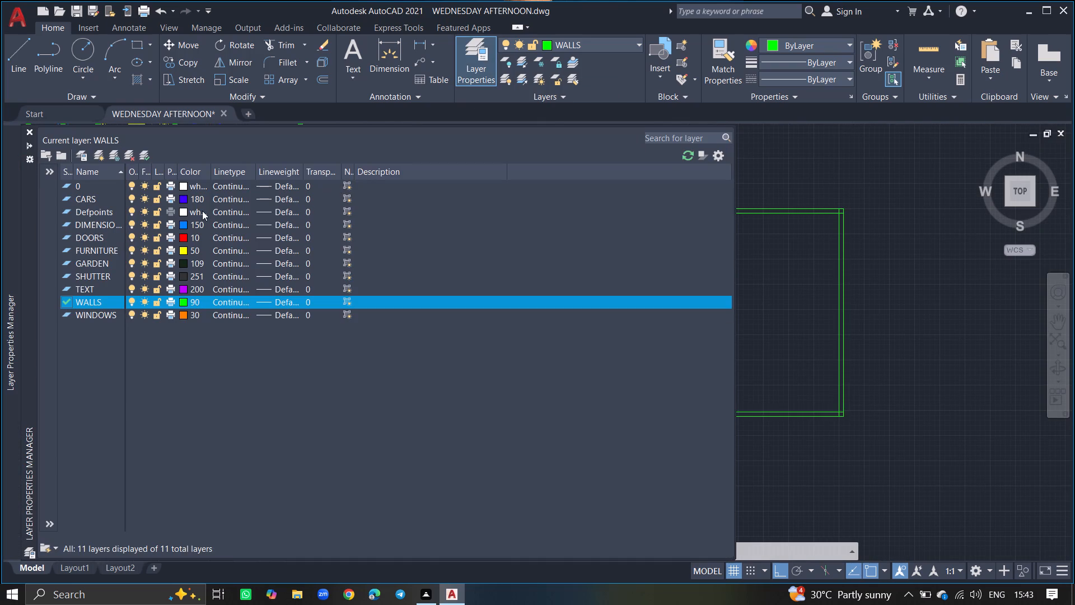
{"action": "left_click", "coordinate": [115, 151]}
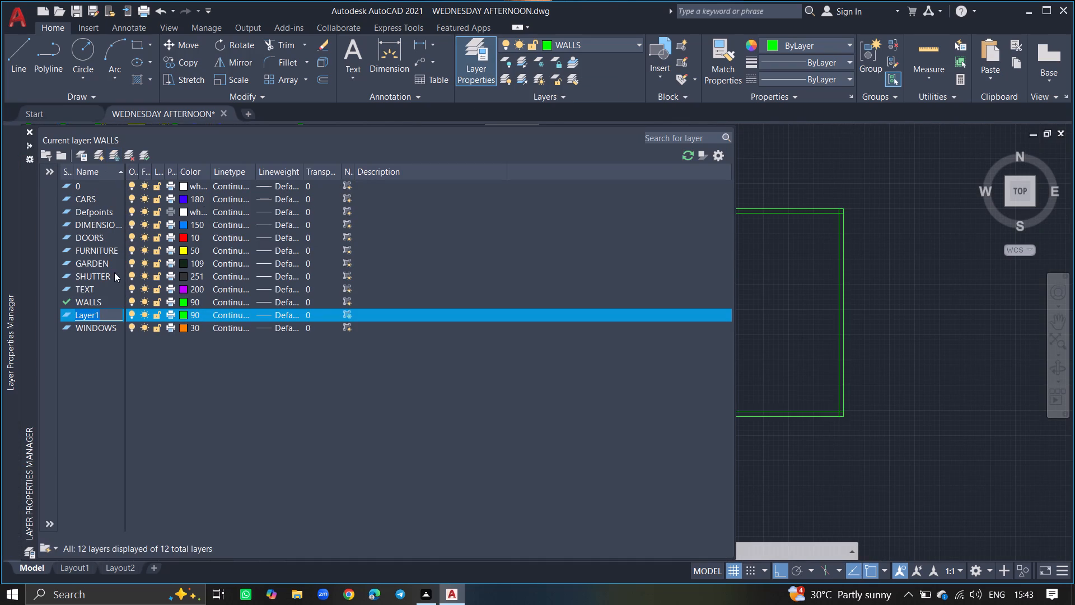
{"action": "left_click", "coordinate": [100, 317]}
{"action": "key", "text": "BackSpace"}
{"action": "key", "text": "BackSpace"}
{"action": "key", "text": "BackSpace"}
{"action": "key", "text": "BackSpace"}
{"action": "key", "text": "BackSpace"}
{"action": "key", "text": "BackSpace"}
{"action": "key", "text": "BackSpace"}
{"action": "key", "text": "BackSpace"}
{"action": "key", "text": "BackSpace"}
{"action": "key", "text": "BackSpace"}
{"action": "key", "text": "BackSpace"}
{"action": "type", "text": "STAIRCASE"}
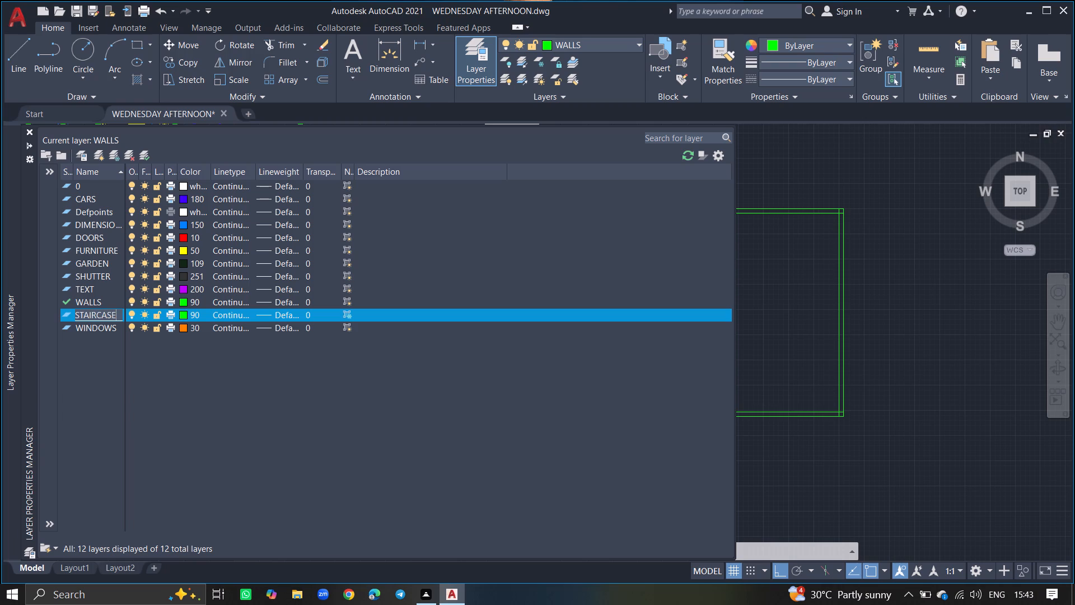
{"action": "left_click", "coordinate": [86, 377]}
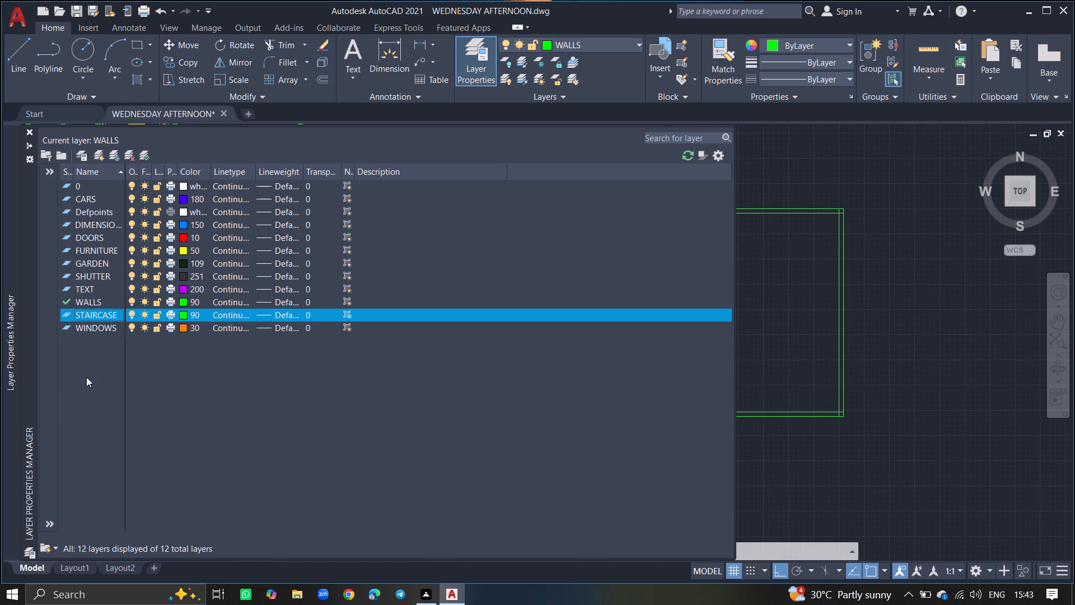
Set the STAIRCASE layer's color to index color 132.
{"action": "left_click", "coordinate": [185, 313]}
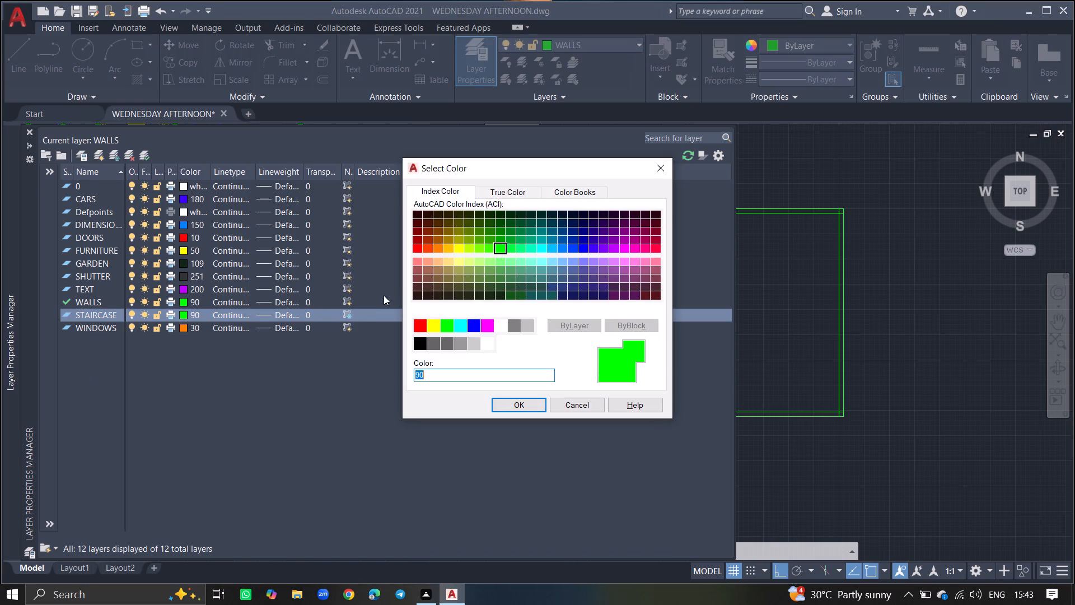
{"action": "left_click", "coordinate": [455, 262]}
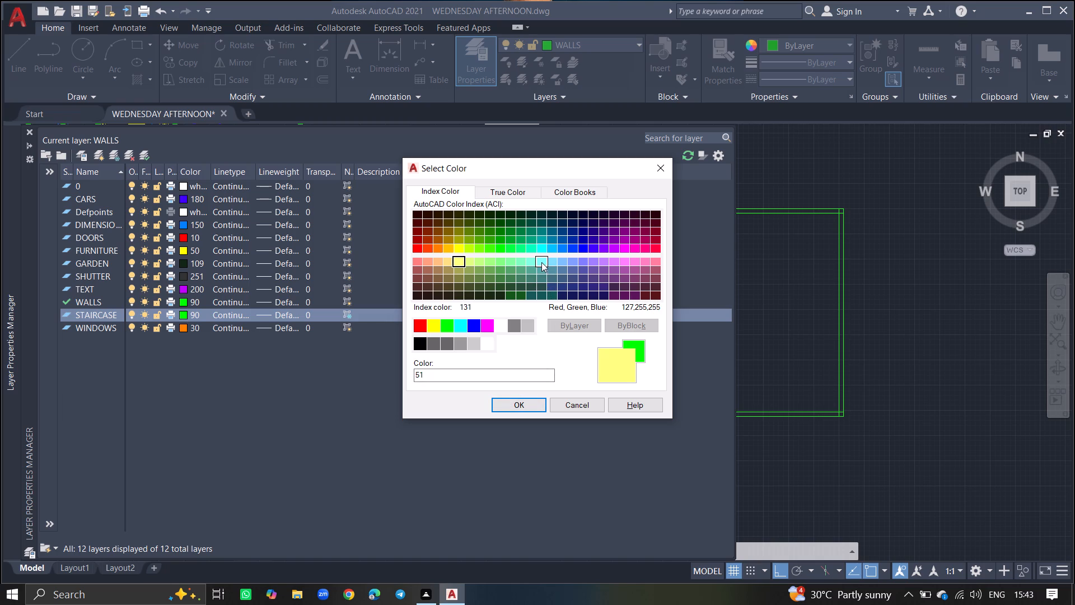
{"action": "left_click", "coordinate": [541, 244]}
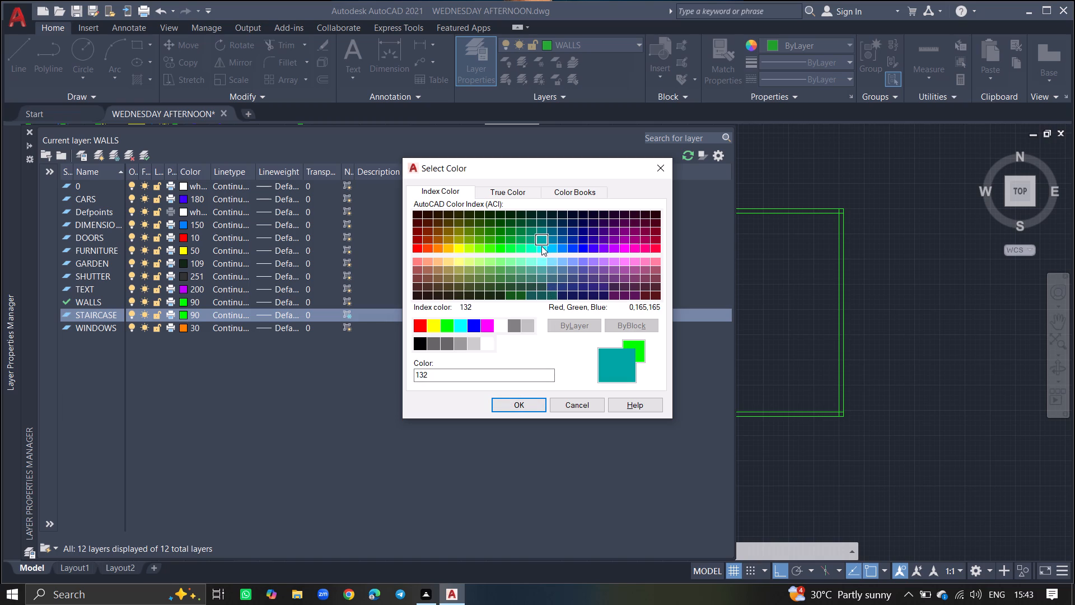
{"action": "left_click", "coordinate": [541, 250]}
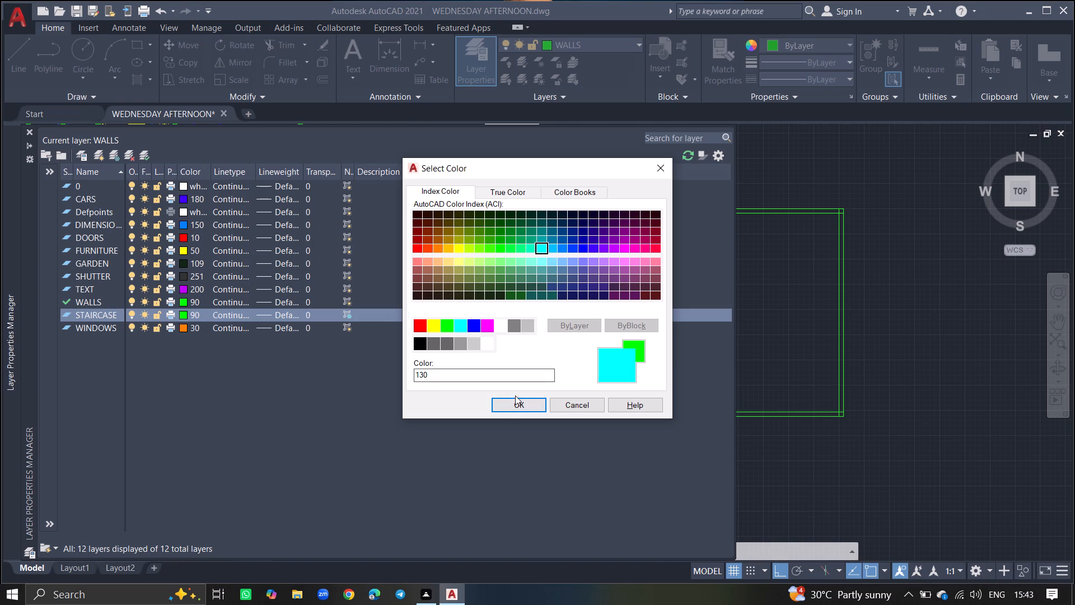
{"action": "left_click", "coordinate": [544, 239]}
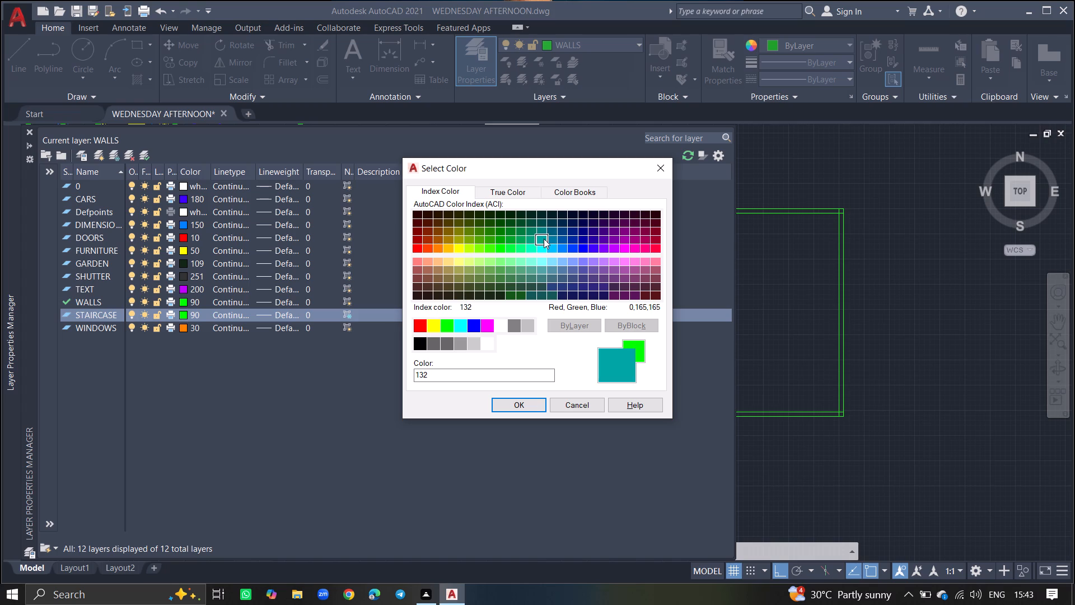
{"action": "left_click", "coordinate": [522, 405]}
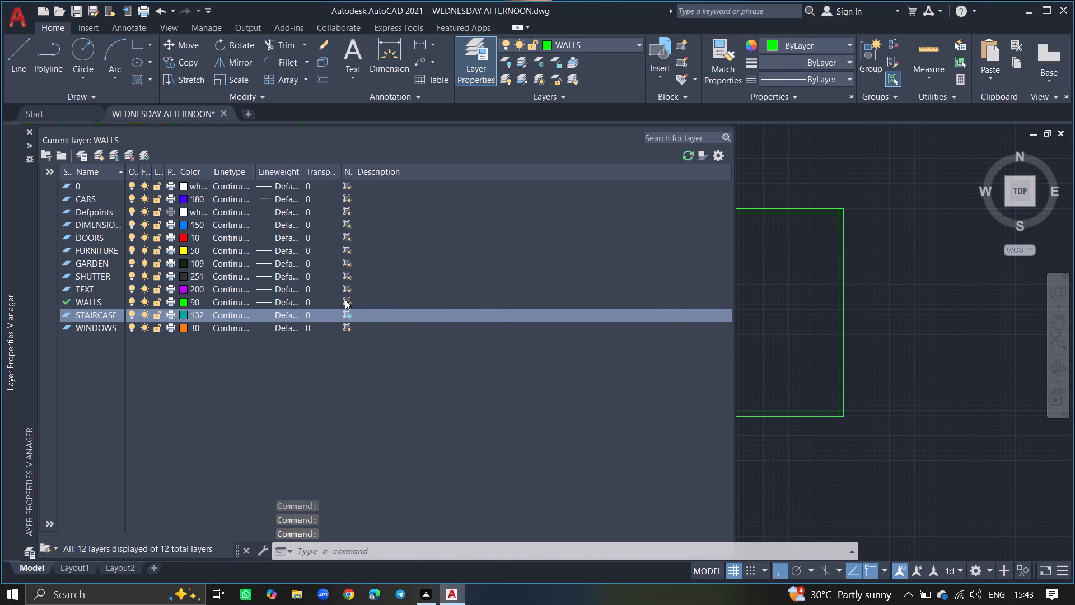
{"action": "left_click", "coordinate": [347, 314]}
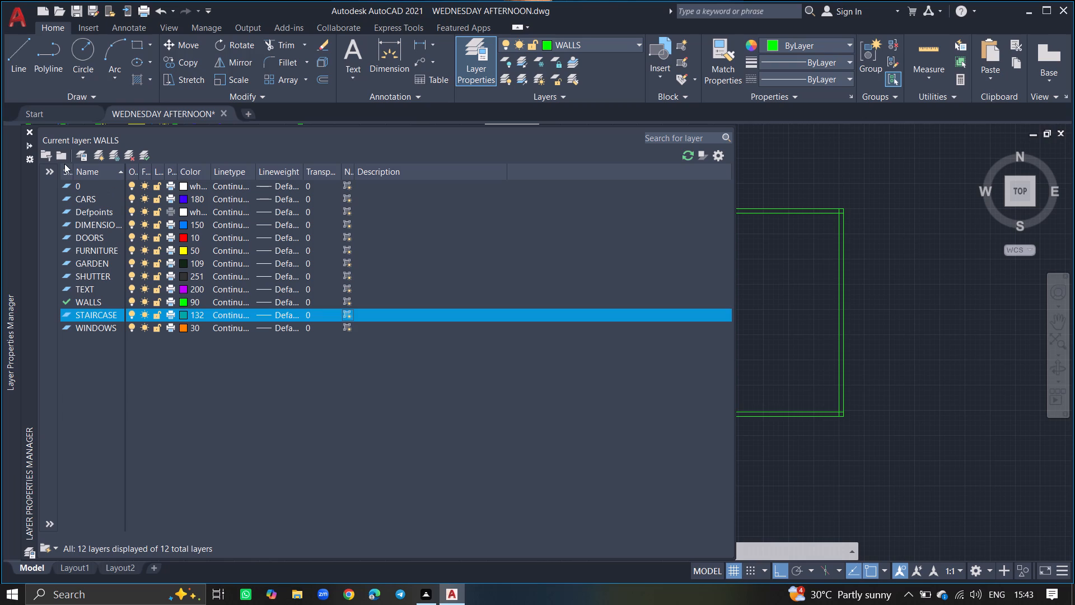
{"action": "left_click", "coordinate": [28, 127]}
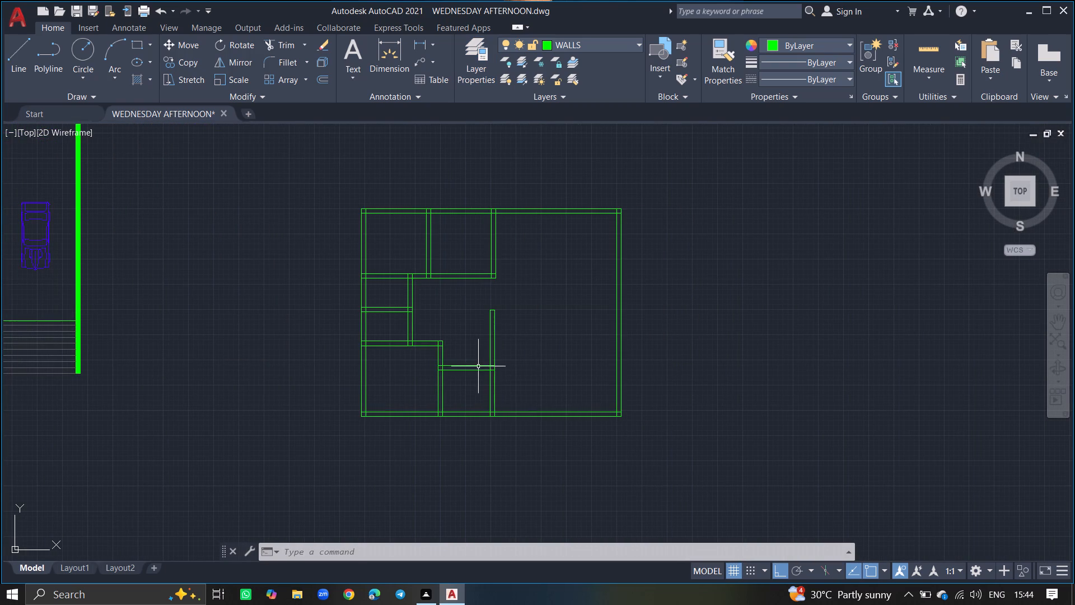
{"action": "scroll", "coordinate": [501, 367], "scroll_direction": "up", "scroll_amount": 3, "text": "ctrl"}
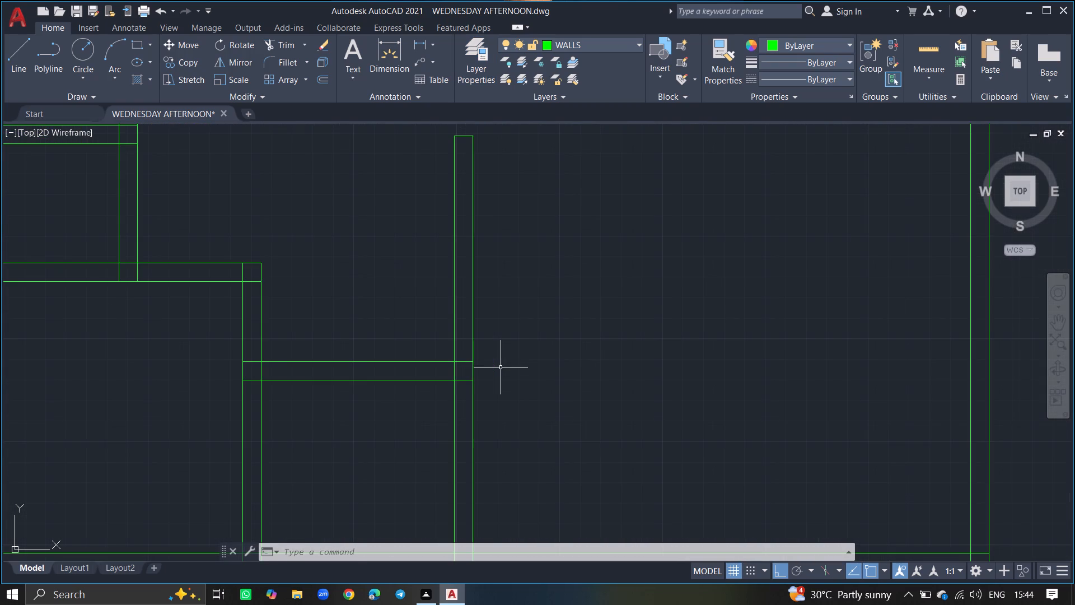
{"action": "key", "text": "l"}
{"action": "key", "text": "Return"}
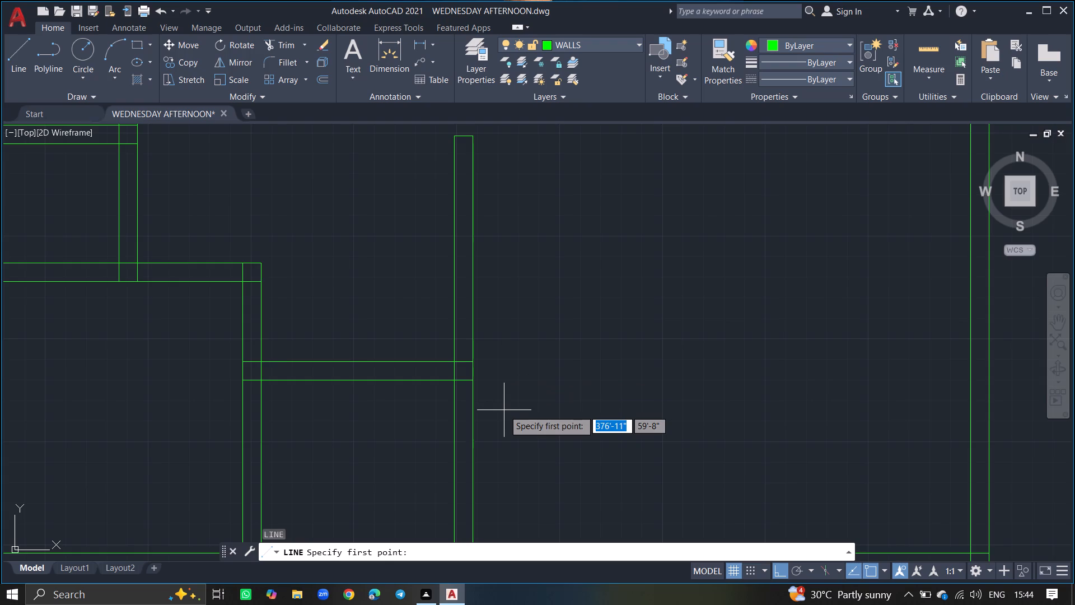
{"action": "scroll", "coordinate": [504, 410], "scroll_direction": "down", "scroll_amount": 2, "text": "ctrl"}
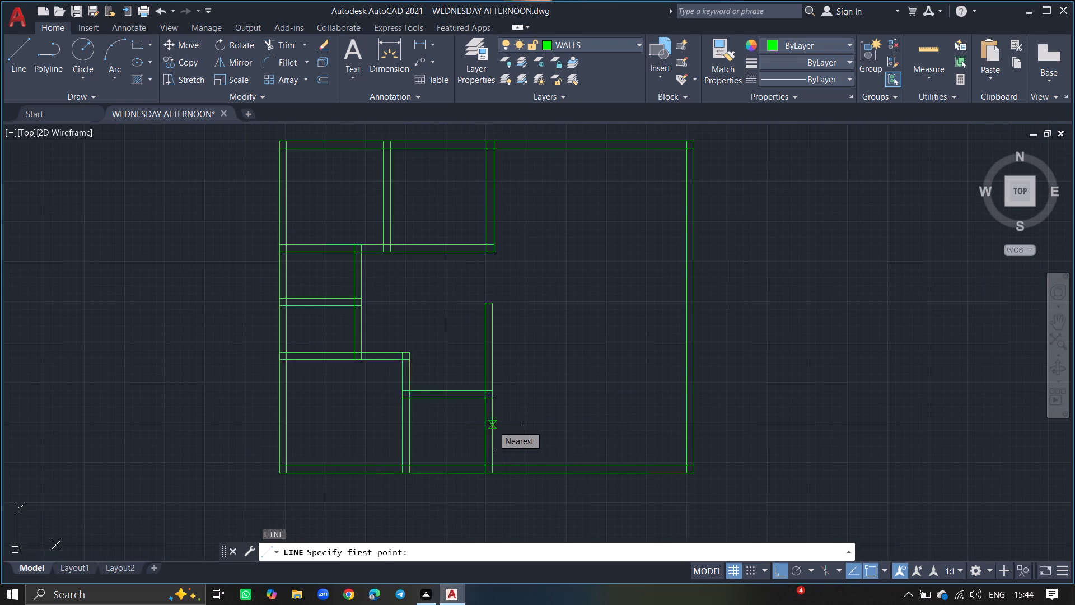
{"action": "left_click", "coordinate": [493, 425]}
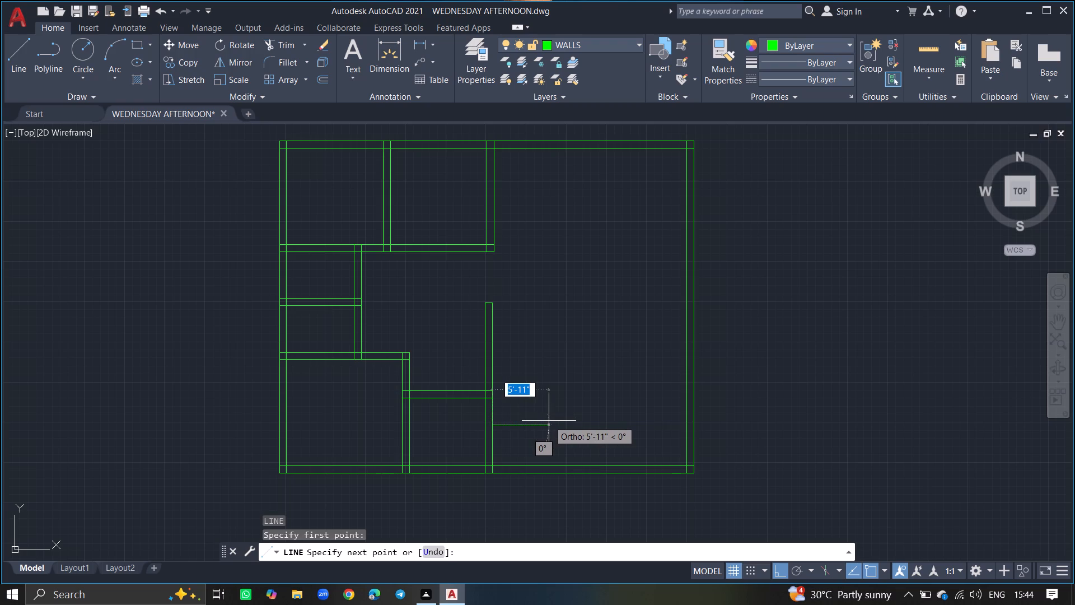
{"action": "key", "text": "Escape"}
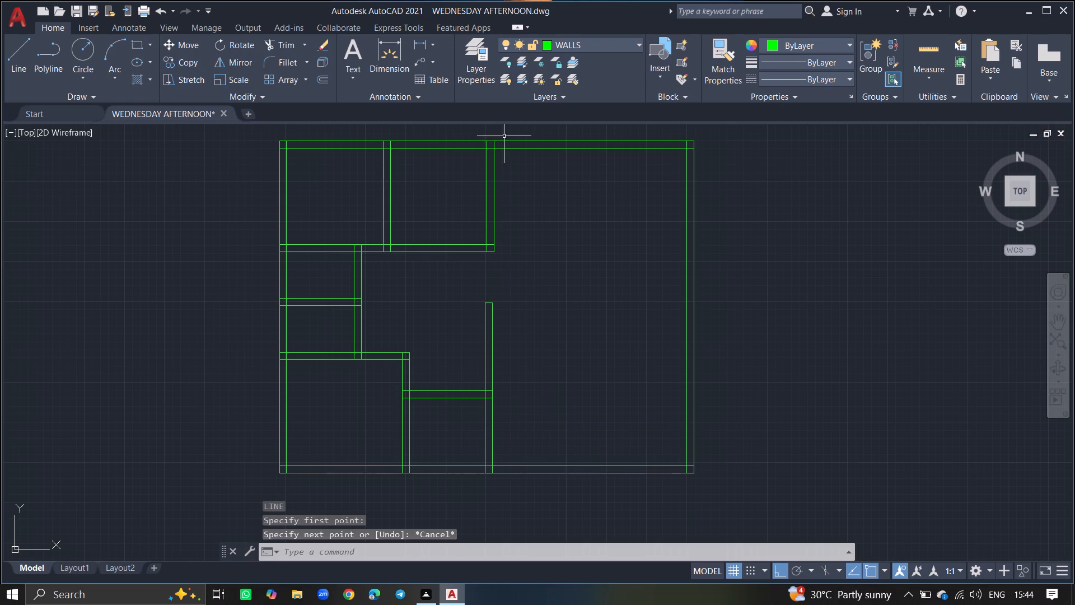
Make the STAIRCASE layer current.
{"action": "left_click", "coordinate": [478, 58]}
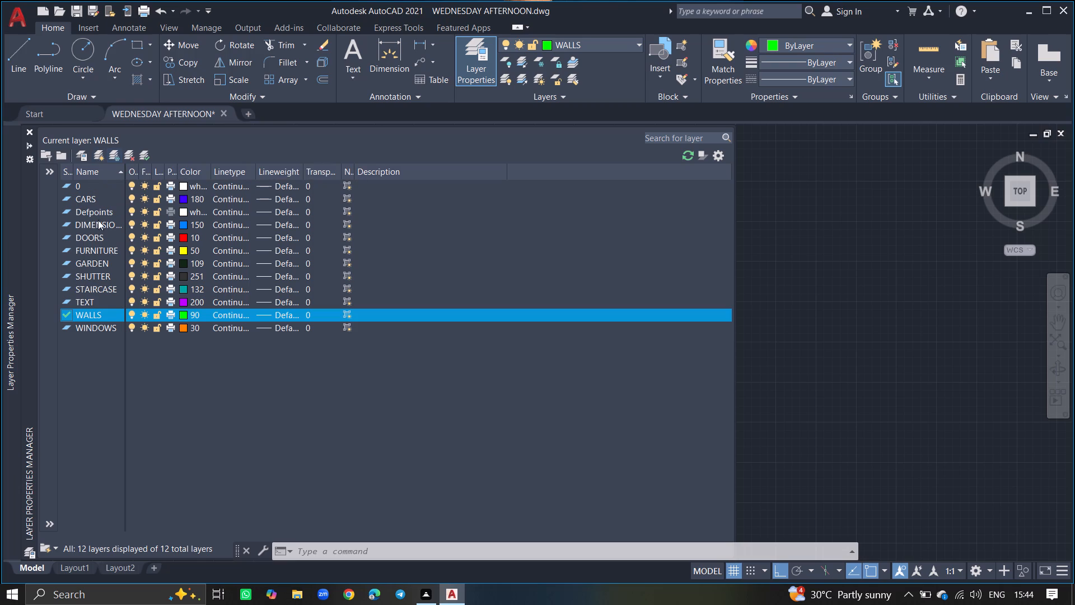
{"action": "double_click", "coordinate": [85, 288]}
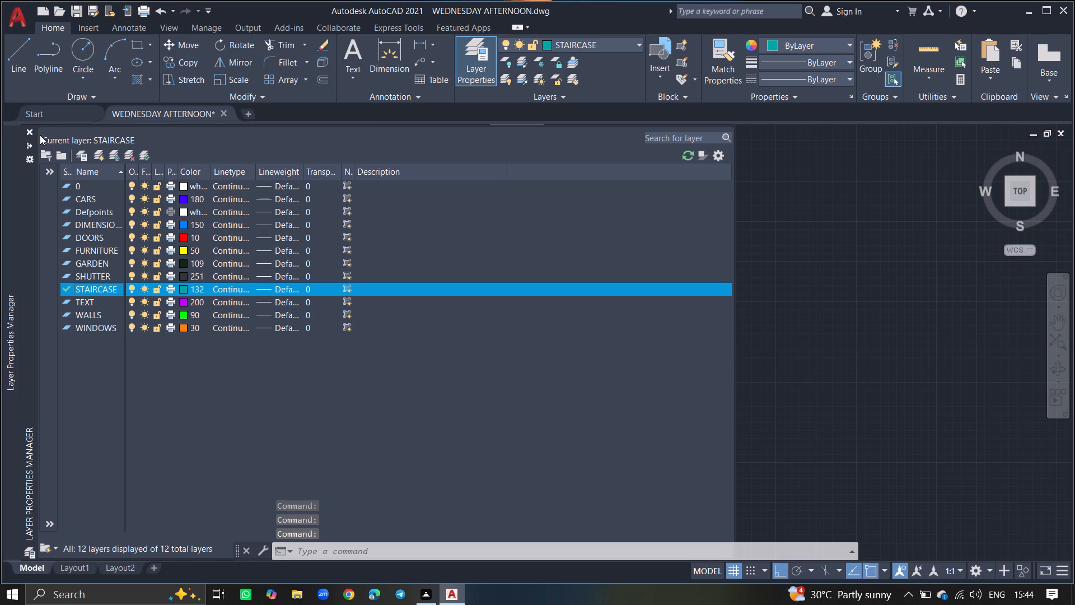
{"action": "left_click", "coordinate": [31, 131]}
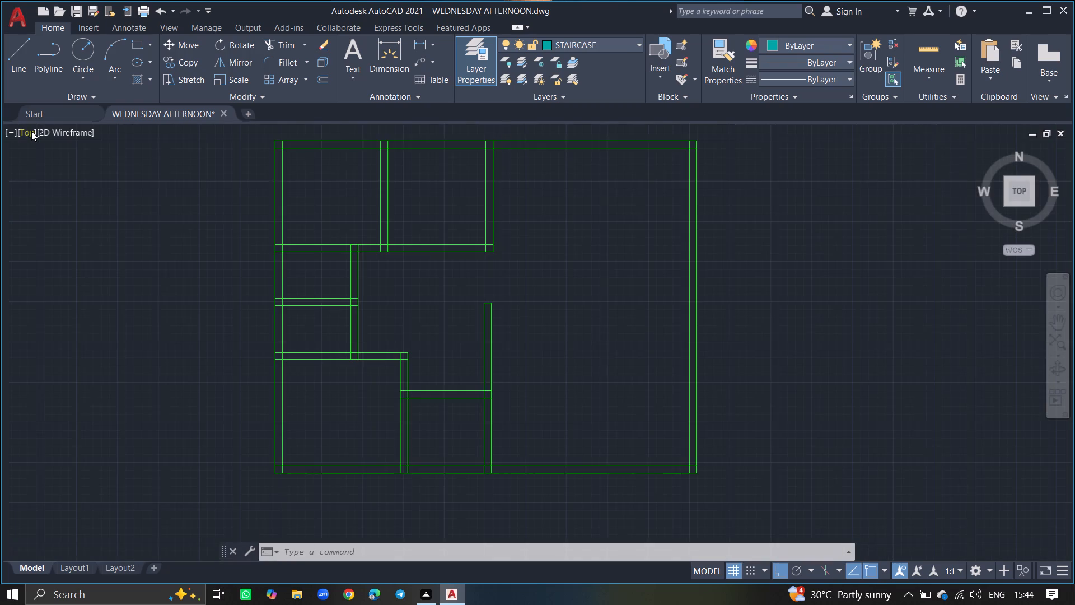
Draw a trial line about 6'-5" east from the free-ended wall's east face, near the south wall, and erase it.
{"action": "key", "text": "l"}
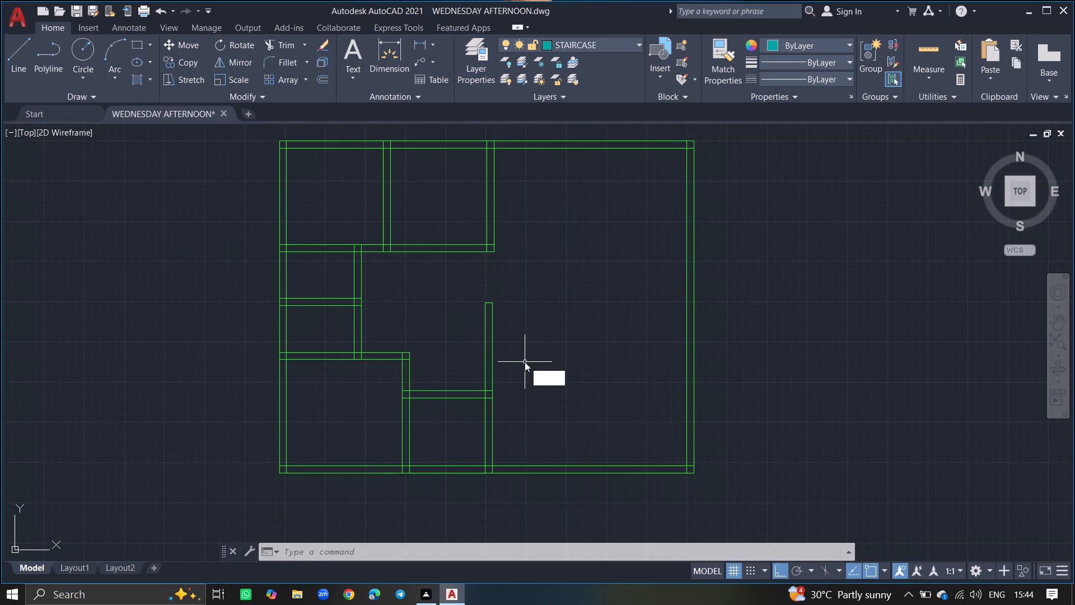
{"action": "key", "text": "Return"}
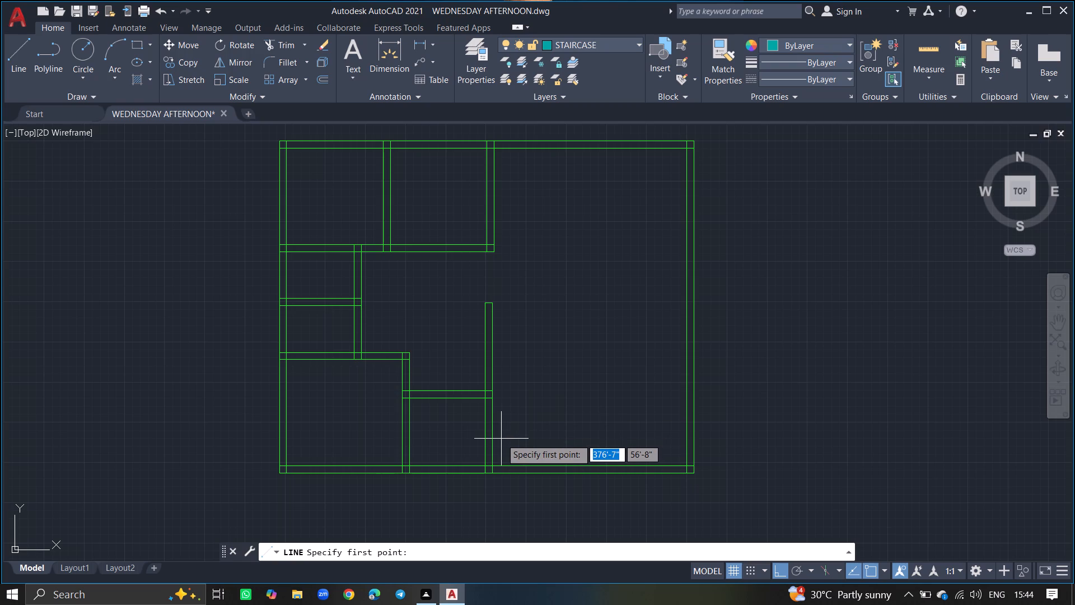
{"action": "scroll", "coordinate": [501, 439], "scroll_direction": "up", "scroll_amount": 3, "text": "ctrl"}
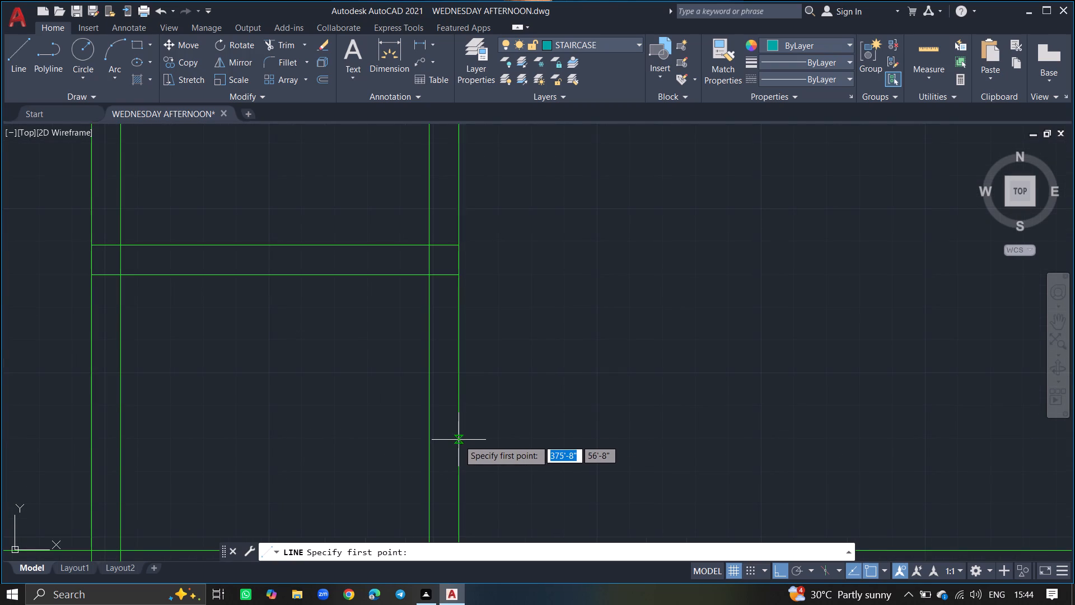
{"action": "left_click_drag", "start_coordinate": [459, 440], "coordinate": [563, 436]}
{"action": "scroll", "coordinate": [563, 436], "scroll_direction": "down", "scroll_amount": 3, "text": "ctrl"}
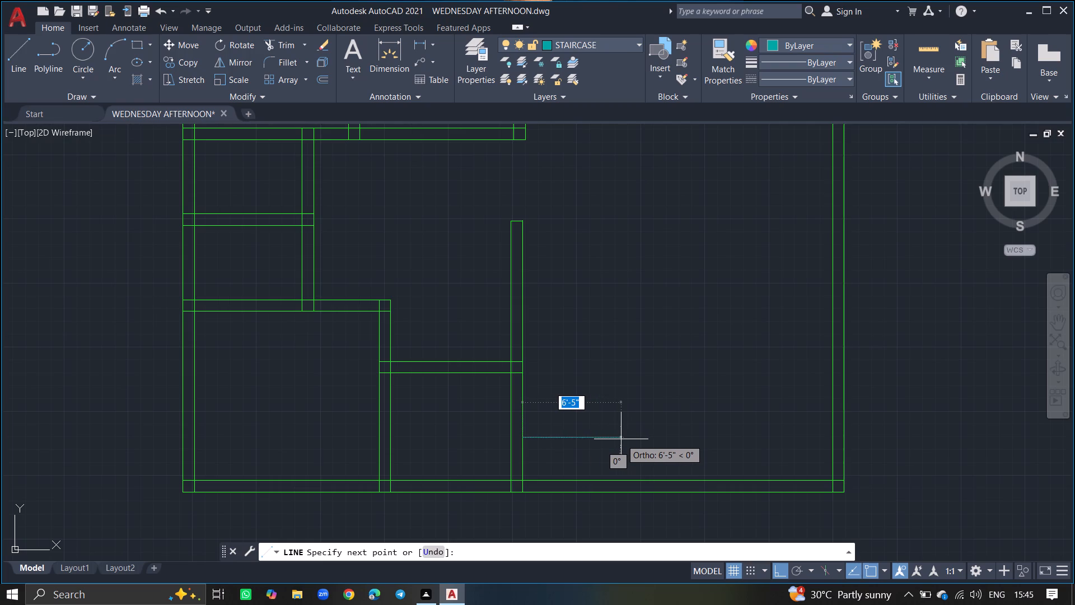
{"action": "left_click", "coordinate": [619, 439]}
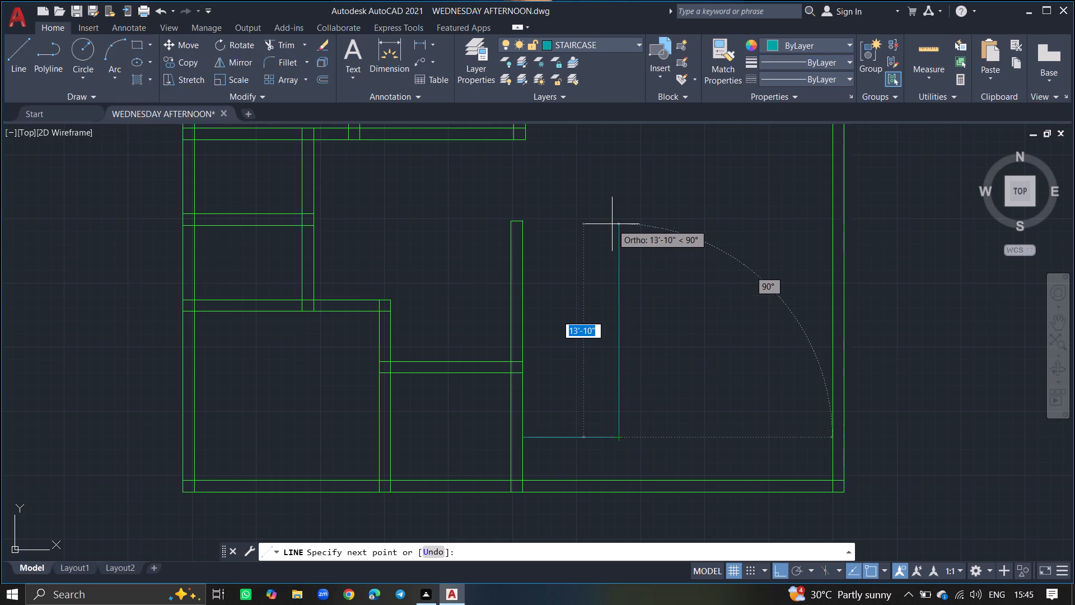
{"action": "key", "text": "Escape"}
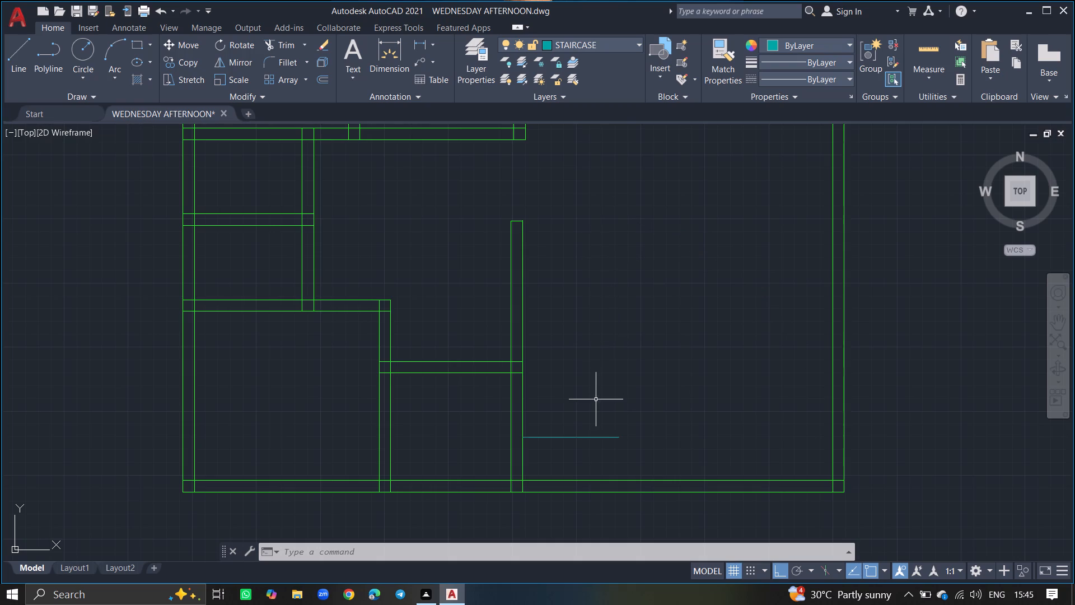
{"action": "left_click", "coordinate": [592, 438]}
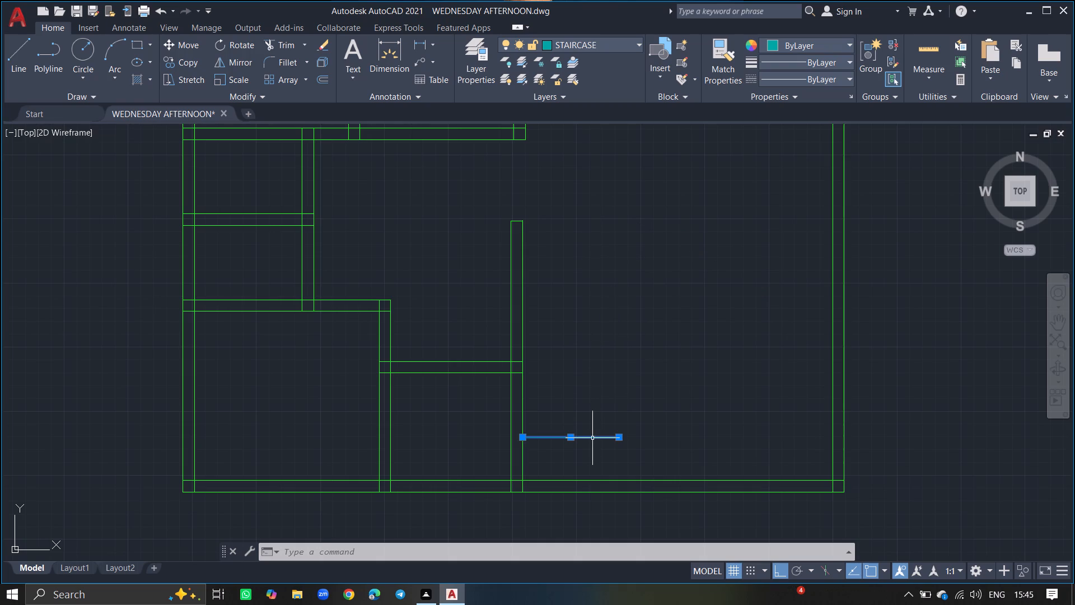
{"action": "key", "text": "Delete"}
Draw connected lines 6'-4" east from the free-ended wall's east face, north to about its free end, and back to its northeast corner.
{"action": "key", "text": "l"}
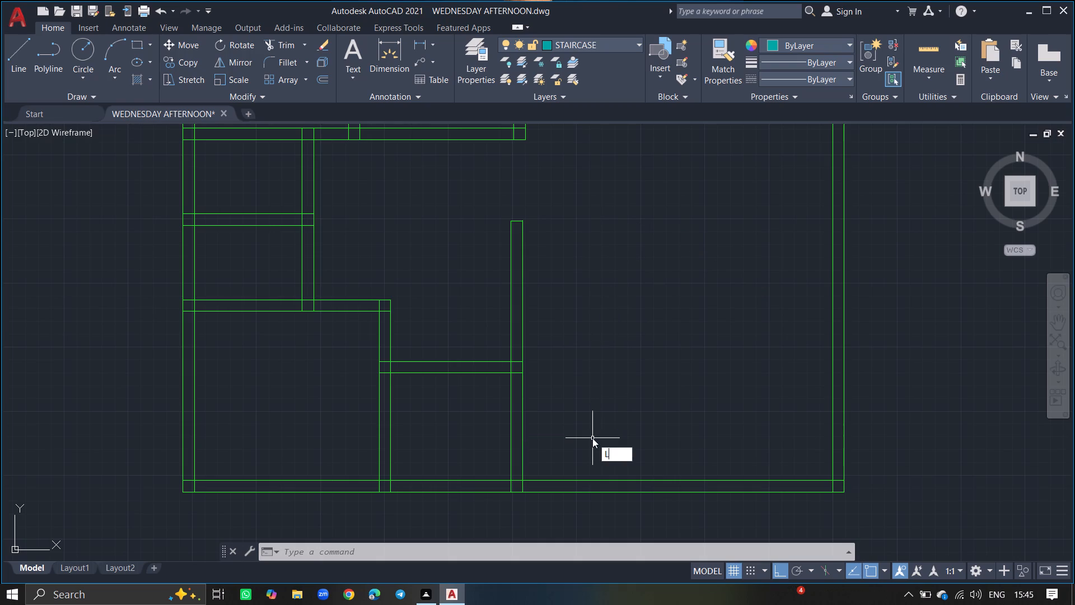
{"action": "key", "text": "Return"}
{"action": "left_click", "coordinate": [523, 429]}
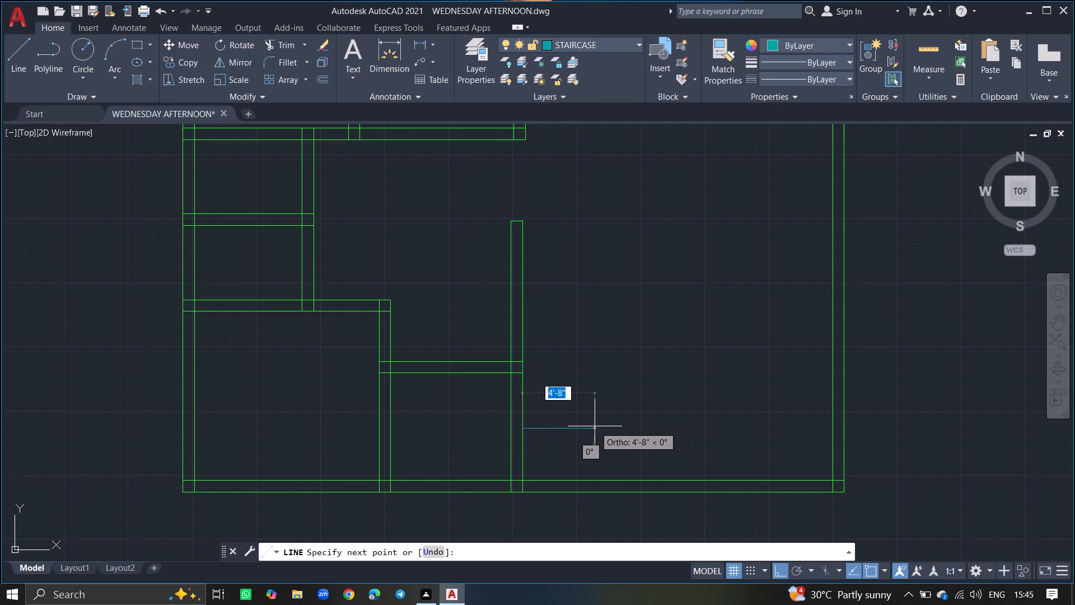
{"action": "key", "text": "6"}
{"action": "type", "text": "'4"}
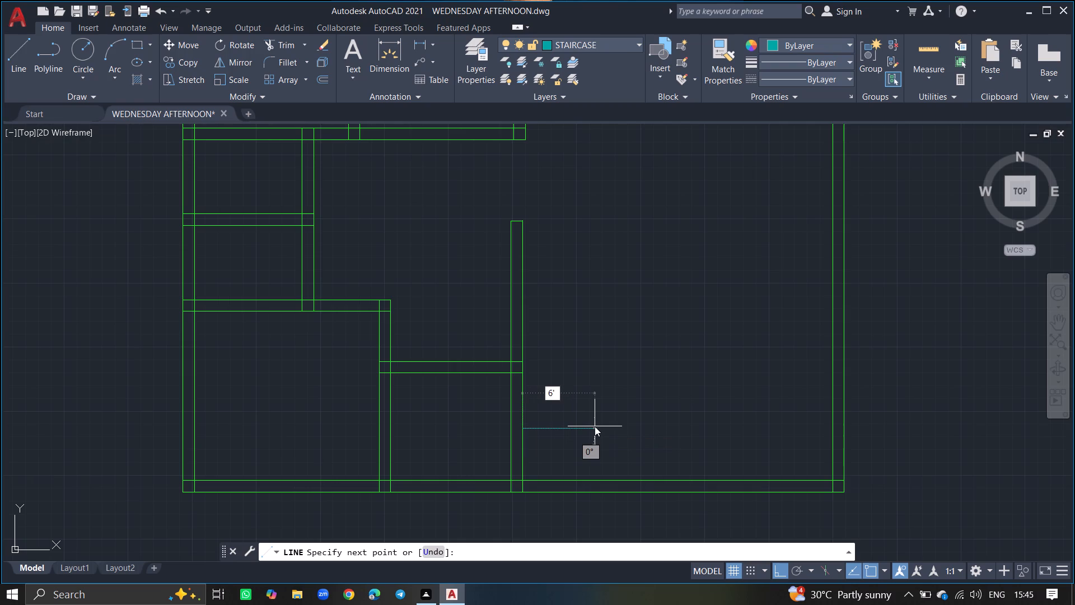
{"action": "key", "text": "shift+quotedbl"}
{"action": "key", "text": "Return"}
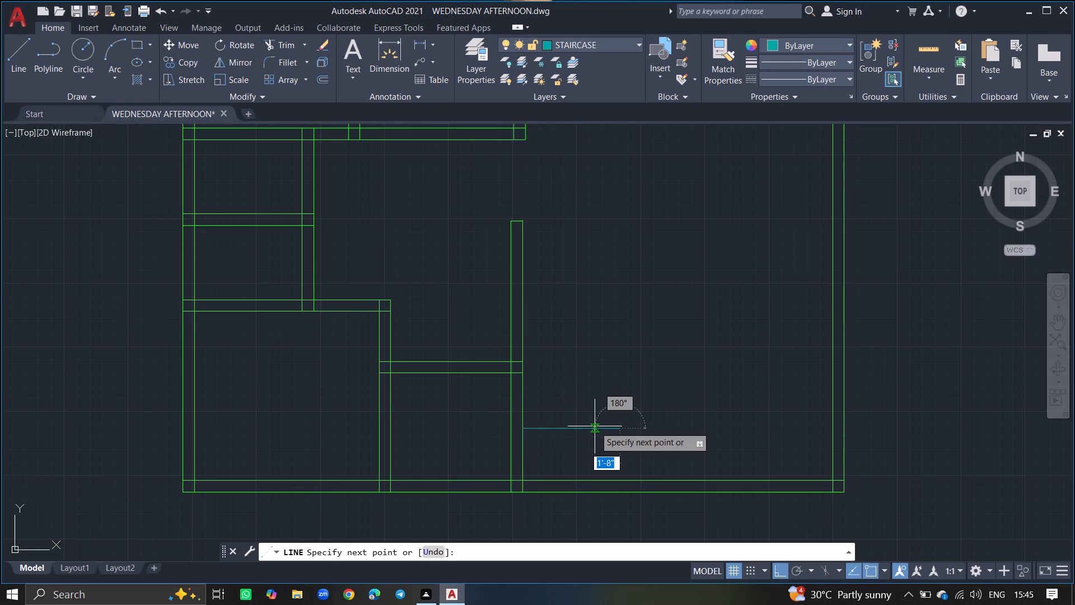
{"action": "left_click", "coordinate": [587, 224]}
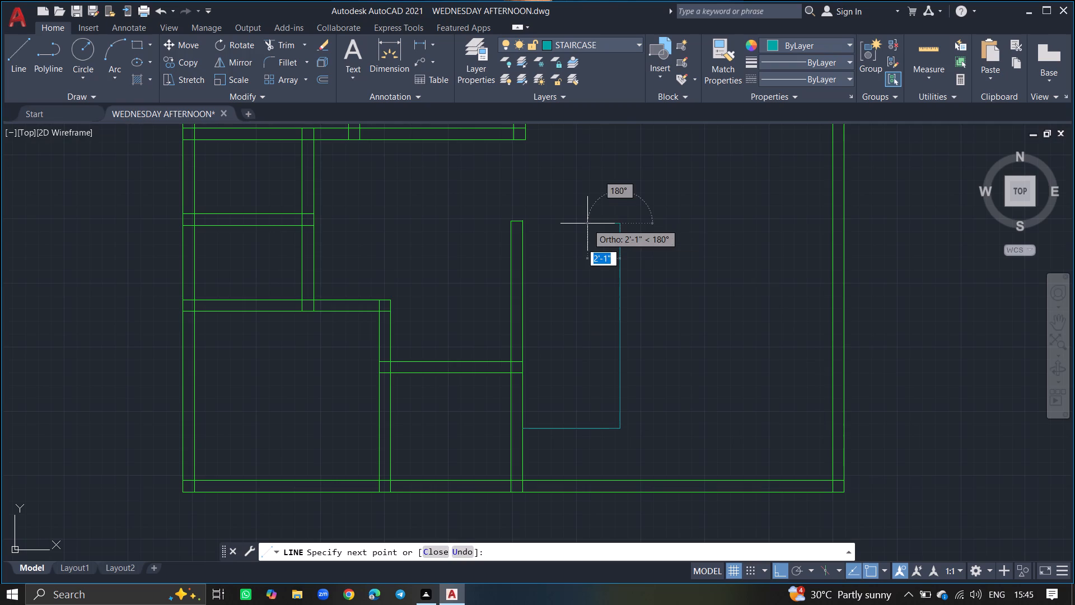
{"action": "left_click", "coordinate": [524, 220]}
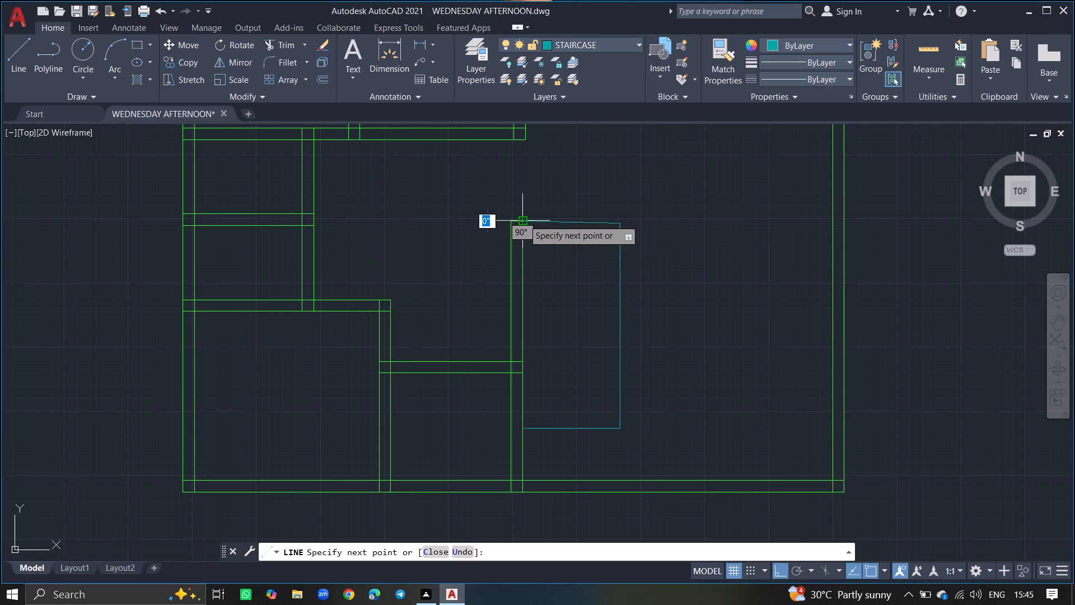
{"action": "key", "text": "Escape"}
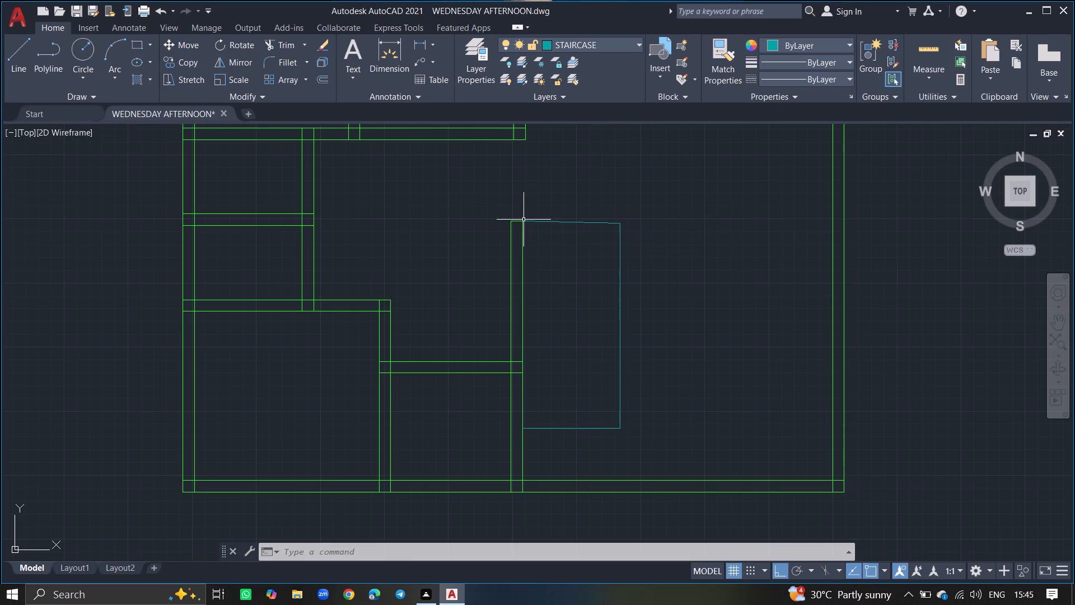
Erase the slightly slanted line closing the north end of the staircase outline.
{"action": "left_click", "coordinate": [528, 220]}
{"action": "key", "text": "Delete"}
{"action": "left_click", "coordinate": [609, 402]}
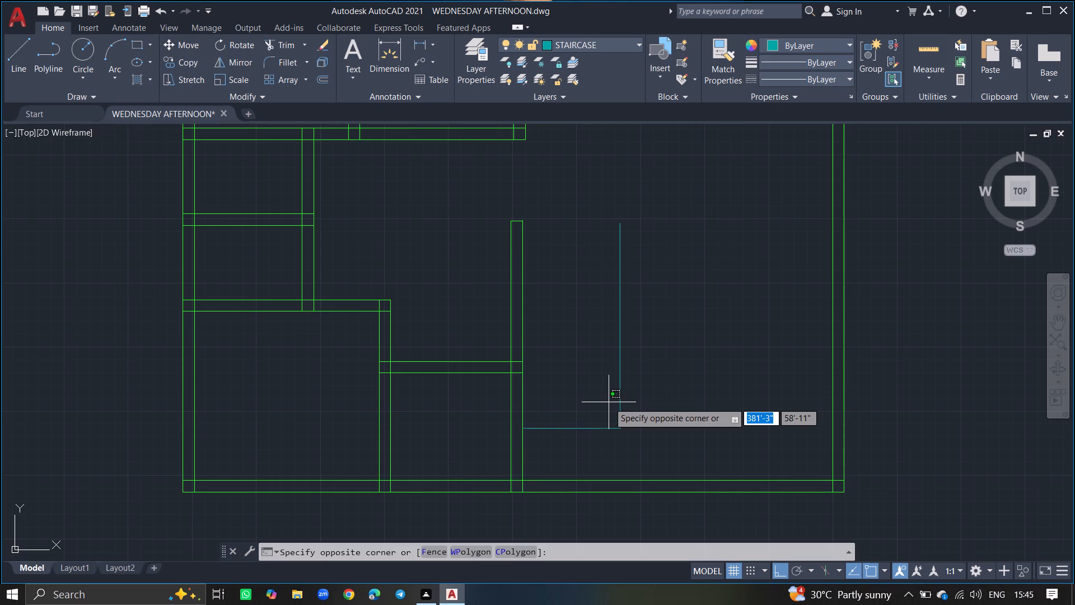
{"action": "key", "text": "Escape"}
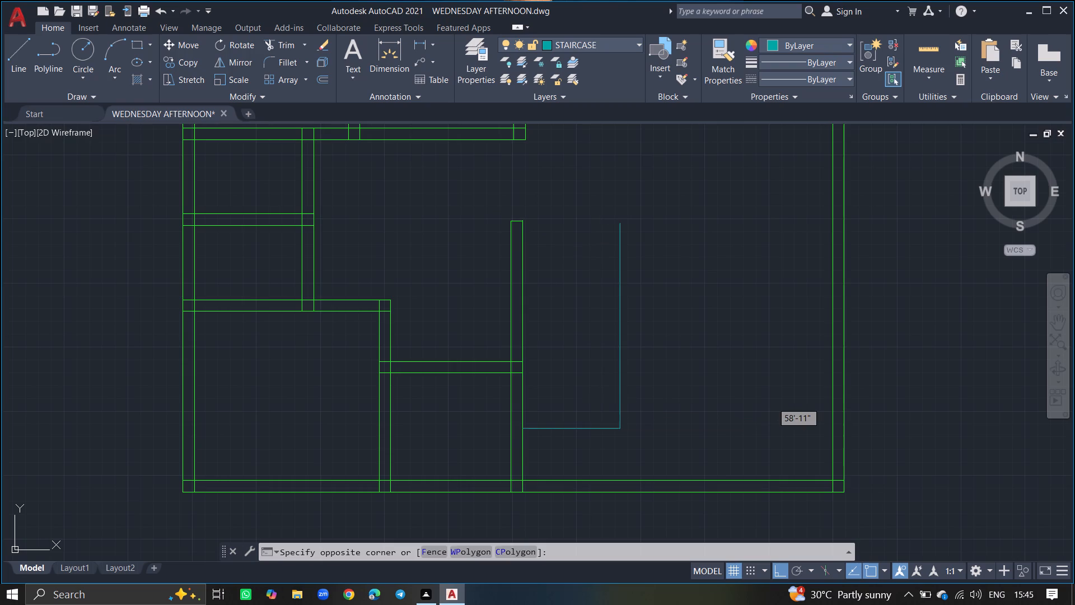
Draw a line 3' east along the staircase base from the wall face, continuing north to near the wall's free end.
{"action": "key", "text": "l"}
{"action": "key", "text": "Return"}
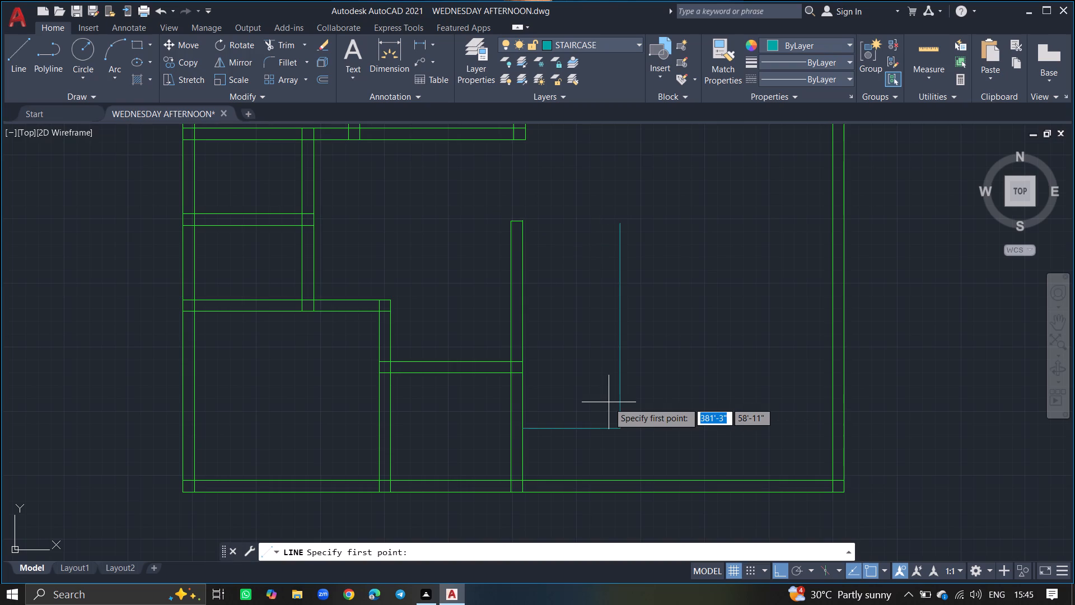
{"action": "scroll", "coordinate": [531, 430], "scroll_direction": "up", "scroll_amount": 5, "text": "ctrl"}
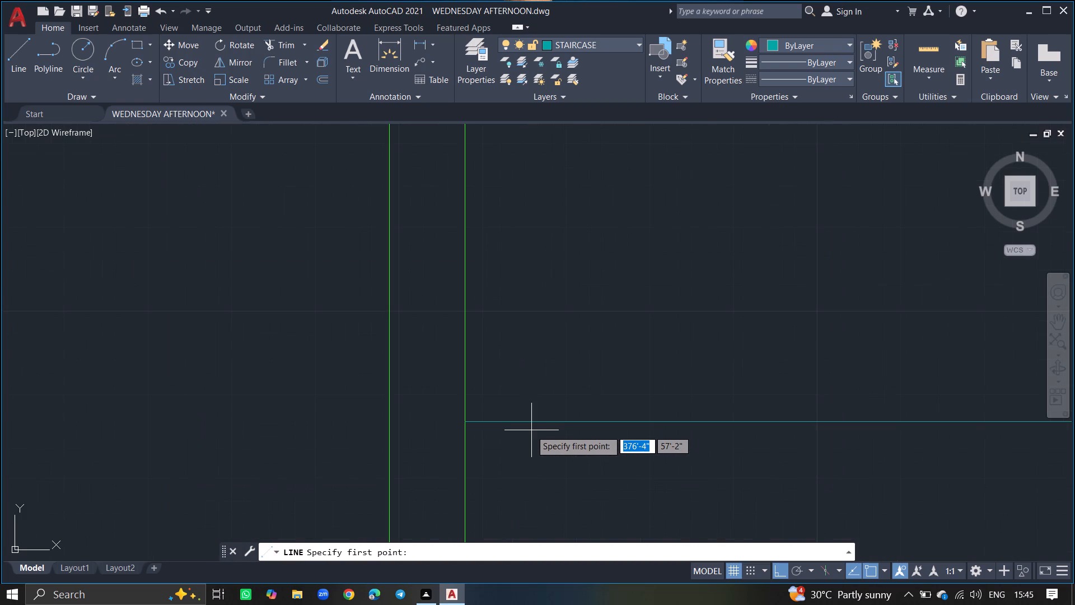
{"action": "left_click", "coordinate": [469, 421]}
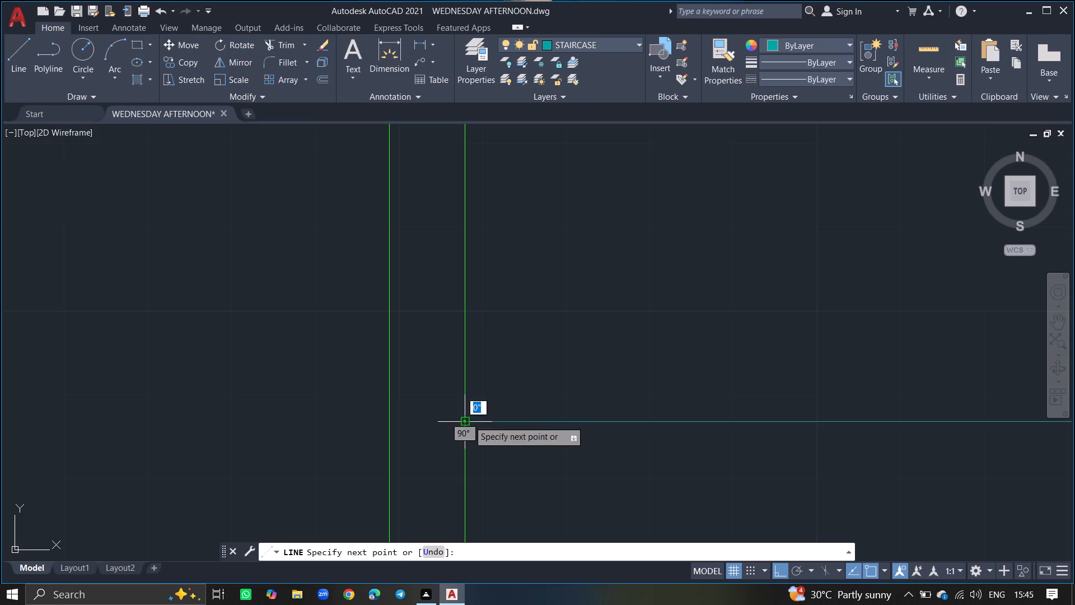
{"action": "type", "text": "3'"}
{"action": "key", "text": "Return"}
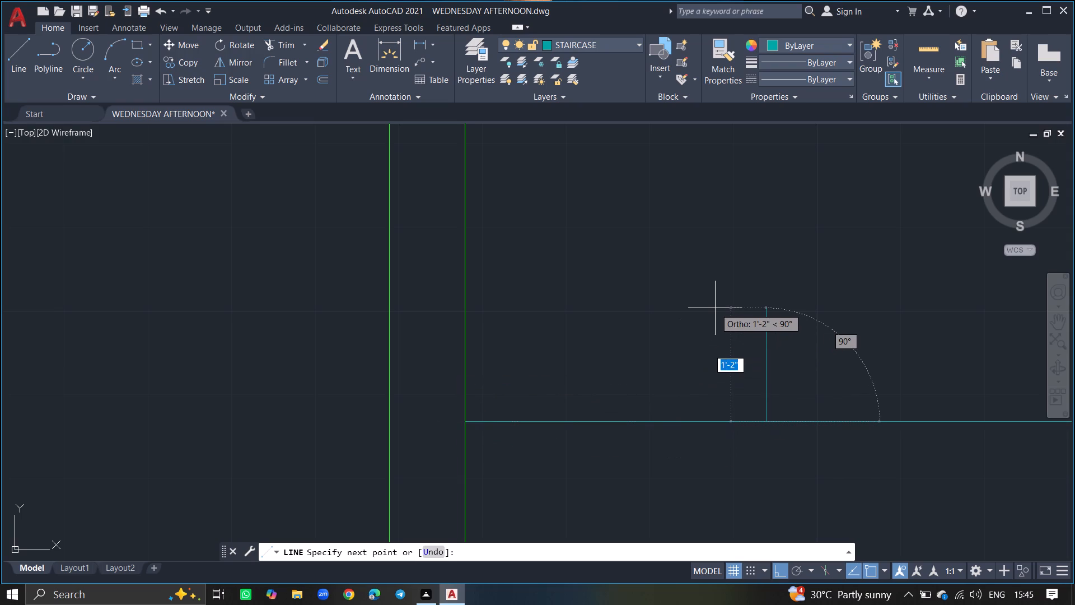
{"action": "scroll", "coordinate": [715, 308], "scroll_direction": "down", "scroll_amount": 5, "text": "ctrl"}
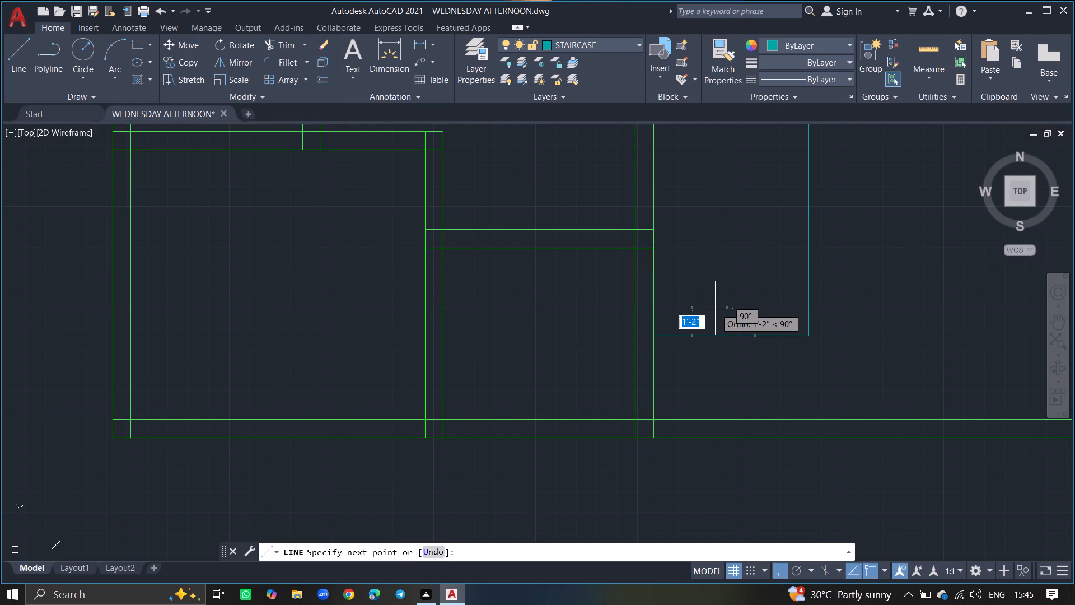
{"action": "scroll", "coordinate": [715, 308], "scroll_direction": "down", "scroll_amount": 4, "text": "ctrl"}
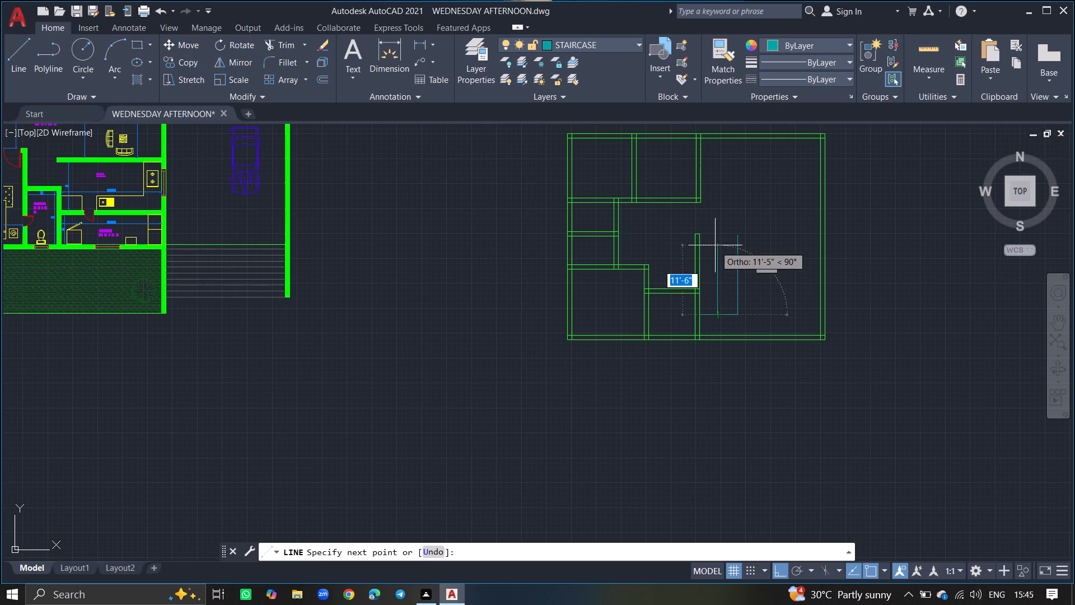
{"action": "left_click", "coordinate": [715, 238]}
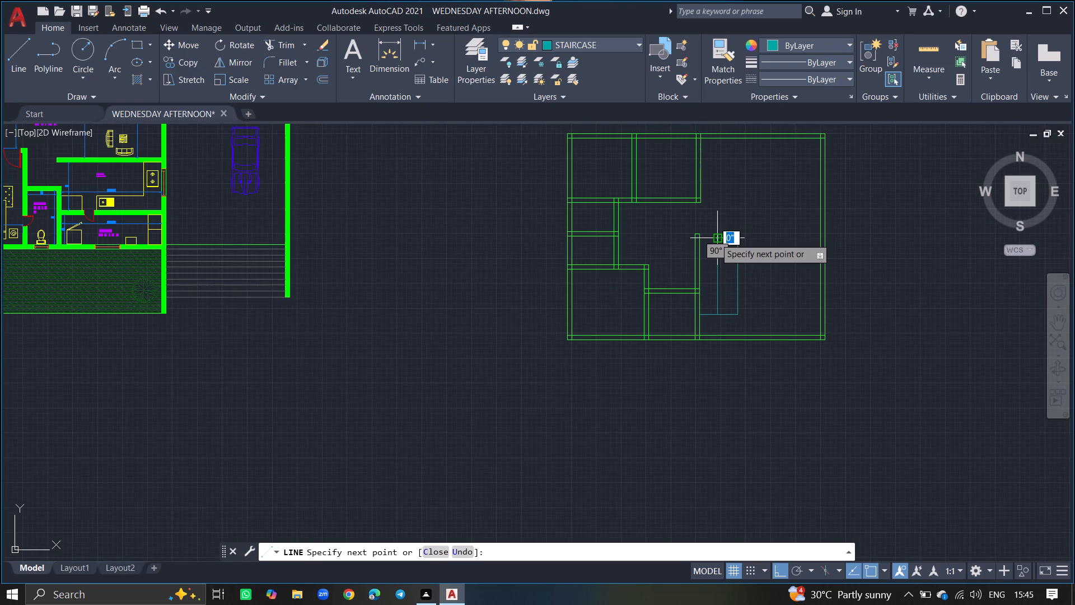
{"action": "key", "text": "Return"}
Draw a line 3' west along the base from the staircase's southeast corner, continuing north beside the first inner flight line.
{"action": "scroll", "coordinate": [748, 259], "scroll_direction": "up", "scroll_amount": 5, "text": "ctrl"}
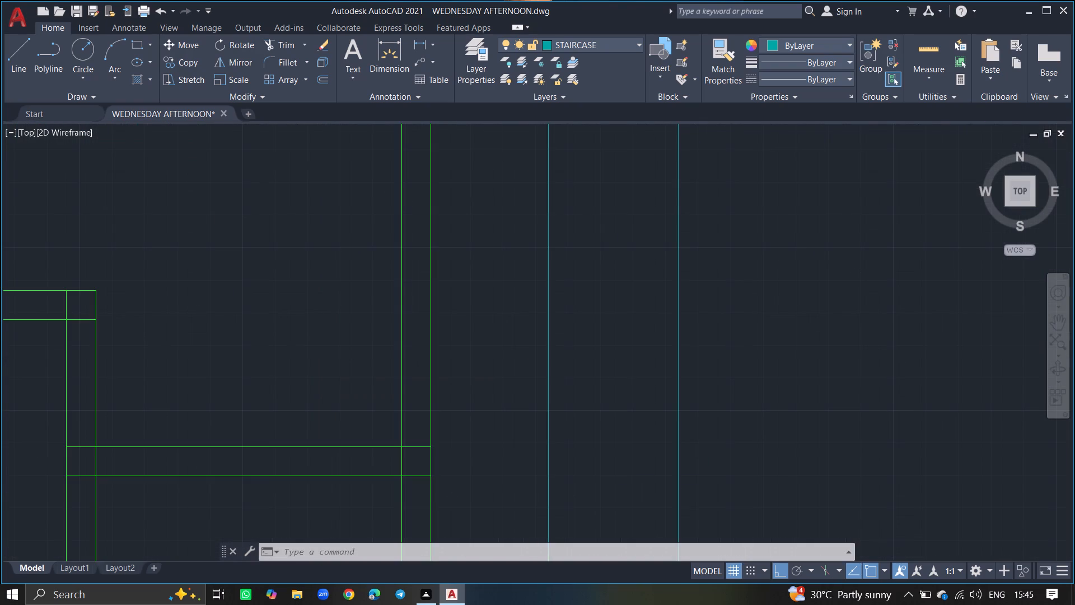
{"action": "scroll", "coordinate": [748, 259], "scroll_direction": "down", "scroll_amount": 4, "text": "ctrl"}
{"action": "key", "text": "l"}
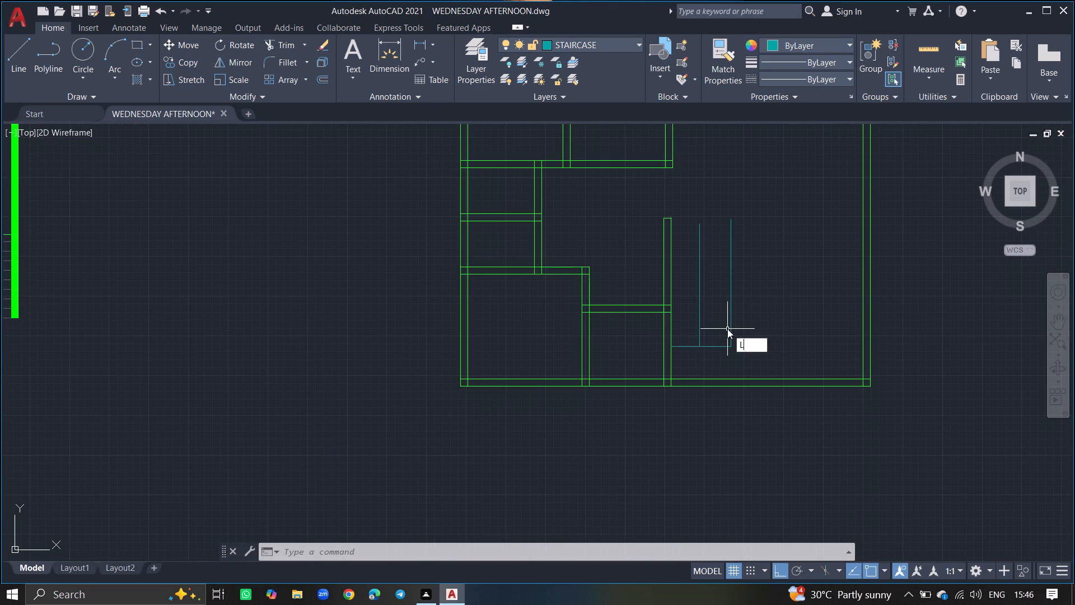
{"action": "key", "text": "Return"}
{"action": "scroll", "coordinate": [727, 329], "scroll_direction": "up", "scroll_amount": 3, "text": "ctrl"}
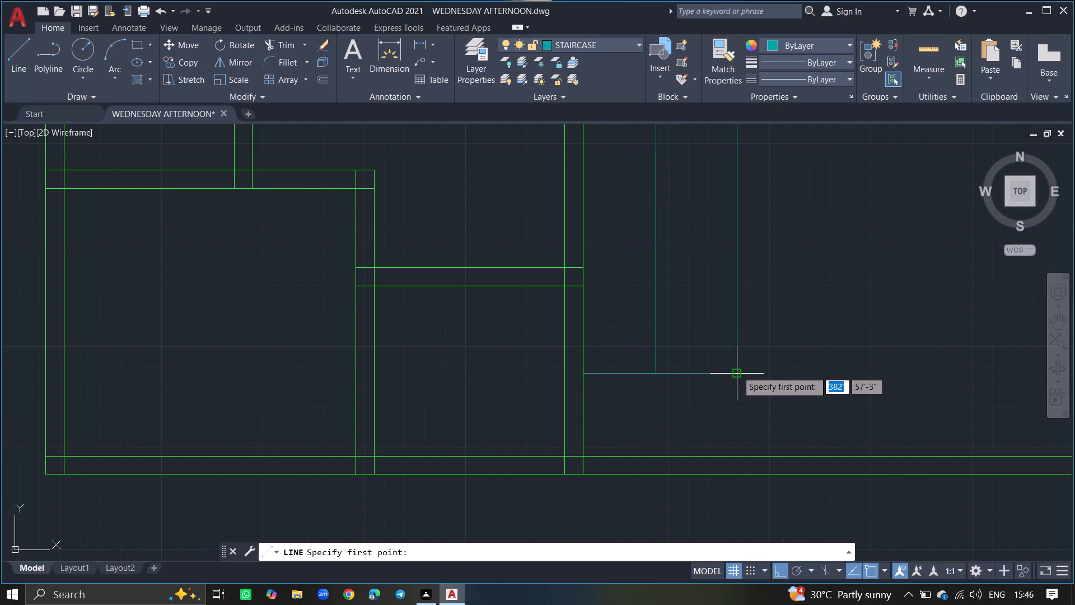
{"action": "left_click", "coordinate": [737, 371]}
{"action": "scroll", "coordinate": [668, 366], "scroll_direction": "up", "scroll_amount": 4, "text": "ctrl"}
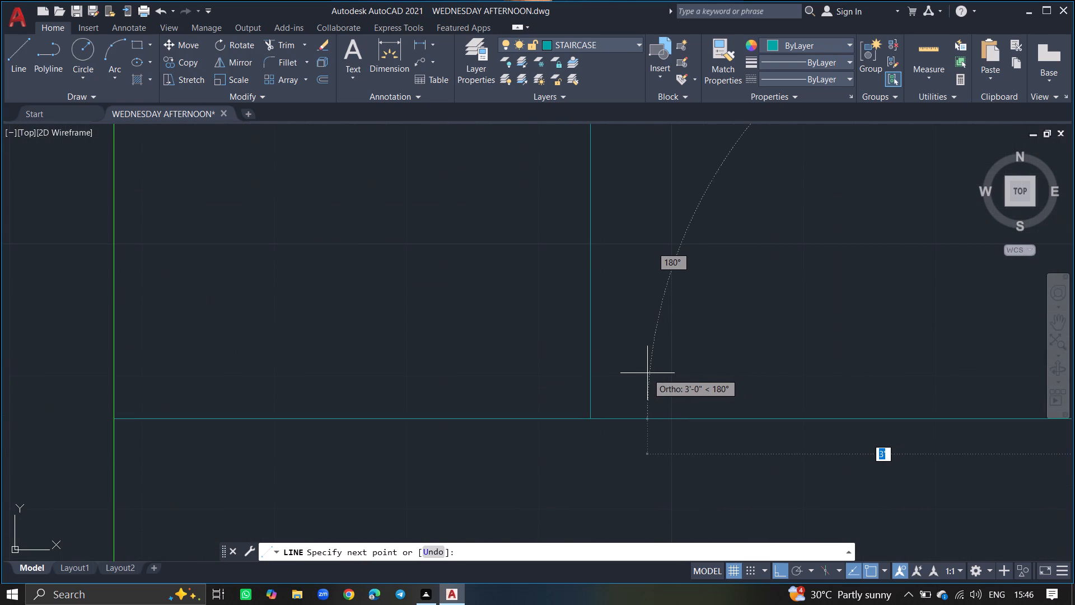
{"action": "left_click", "coordinate": [647, 373]}
{"action": "scroll", "coordinate": [660, 294], "scroll_direction": "down", "scroll_amount": 5, "text": "ctrl"}
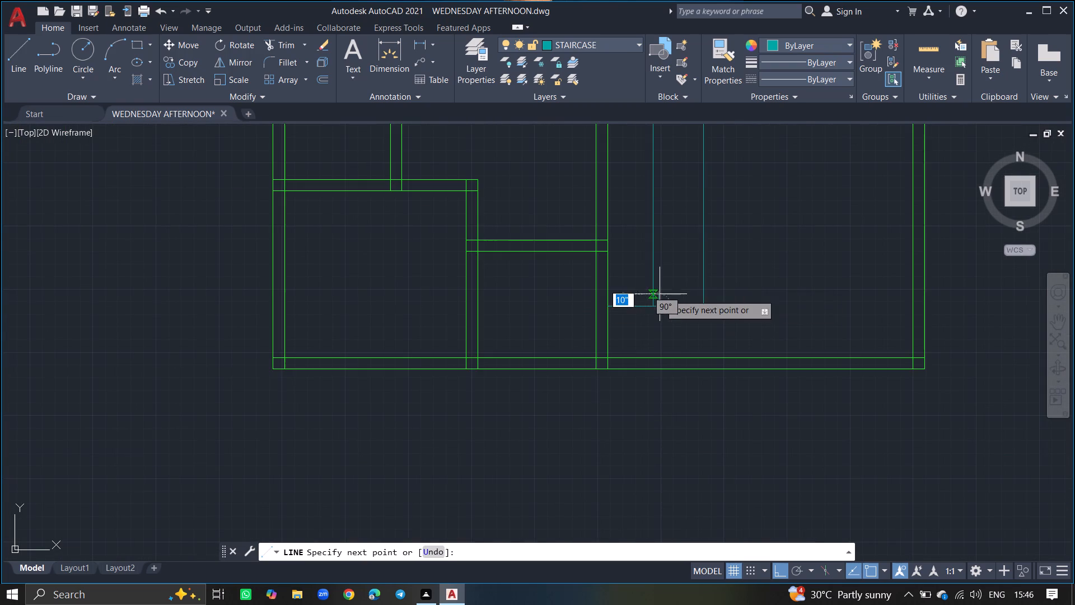
{"action": "scroll", "coordinate": [663, 236], "scroll_direction": "down", "scroll_amount": 3, "text": "ctrl"}
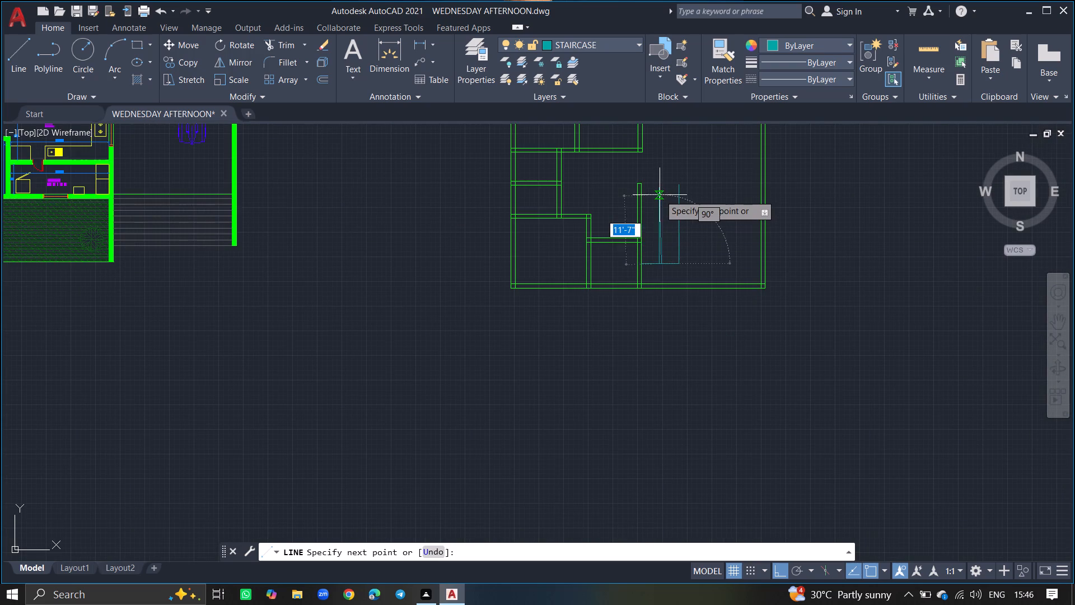
{"action": "scroll", "coordinate": [663, 195], "scroll_direction": "up", "scroll_amount": 5, "text": "ctrl"}
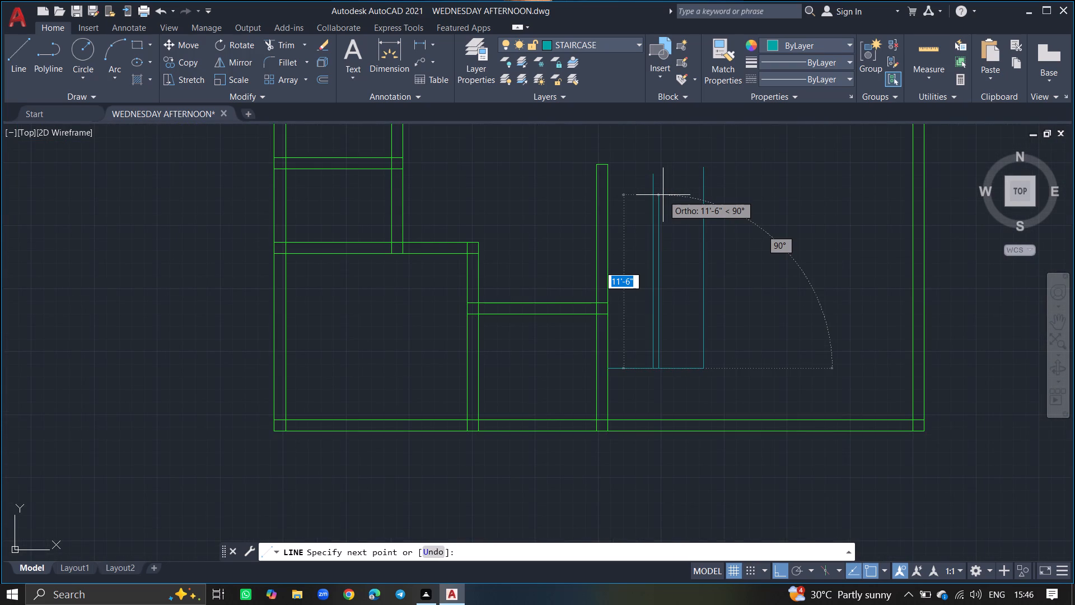
{"action": "left_click", "coordinate": [663, 176]}
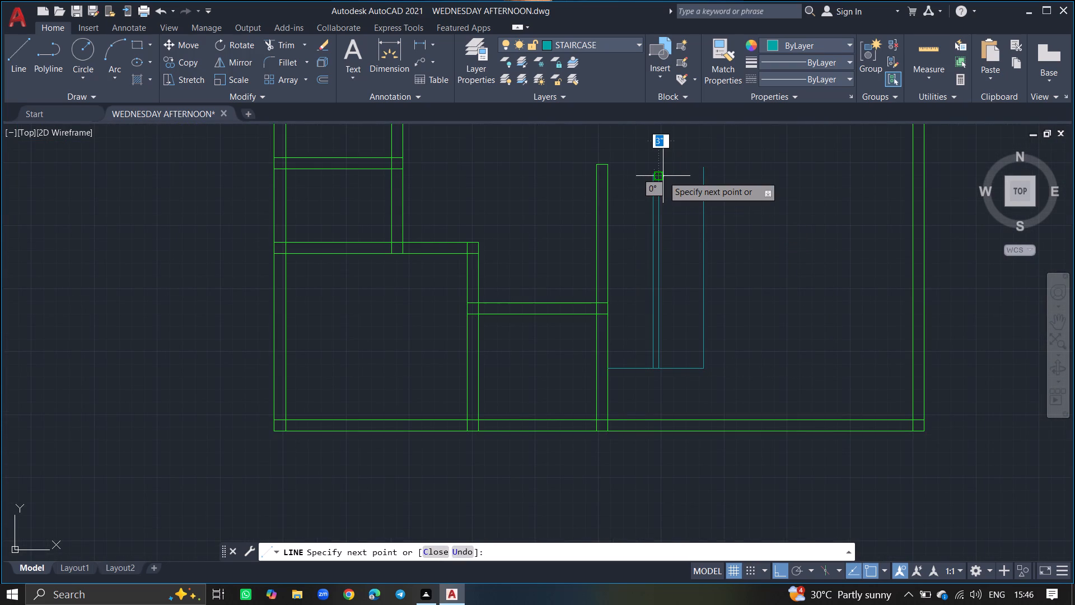
{"action": "key", "text": "Return"}
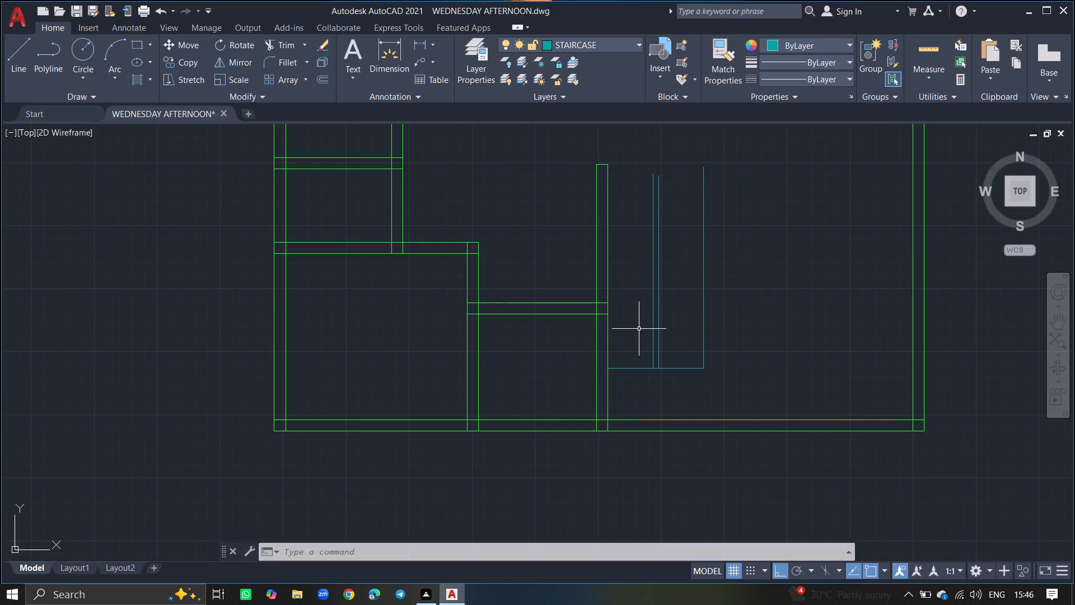
Offset the west flight's 3' base line 1' north four times in succession to make its first four tread lines.
{"action": "left_click", "coordinate": [639, 368]}
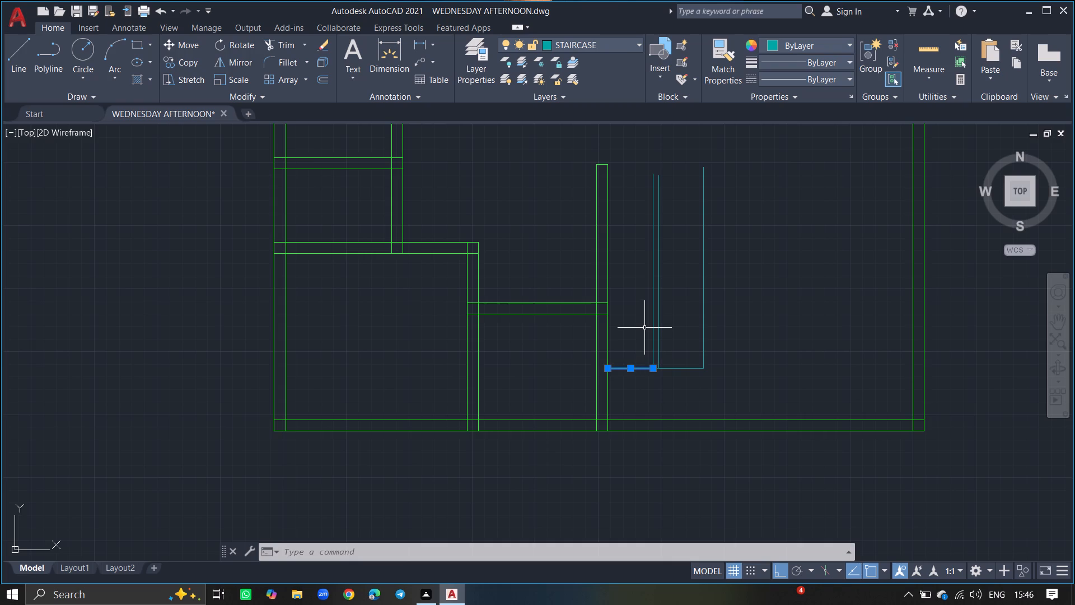
{"action": "type", "text": "OFFSET"}
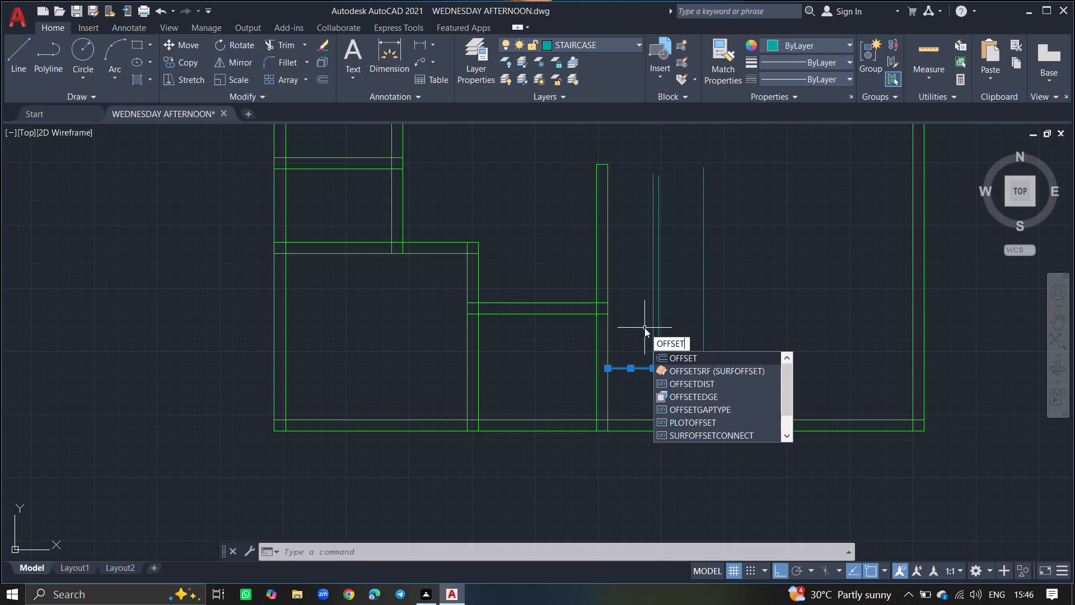
{"action": "key", "text": "Return"}
{"action": "scroll", "coordinate": [644, 328], "scroll_direction": "up", "scroll_amount": 4, "text": "ctrl"}
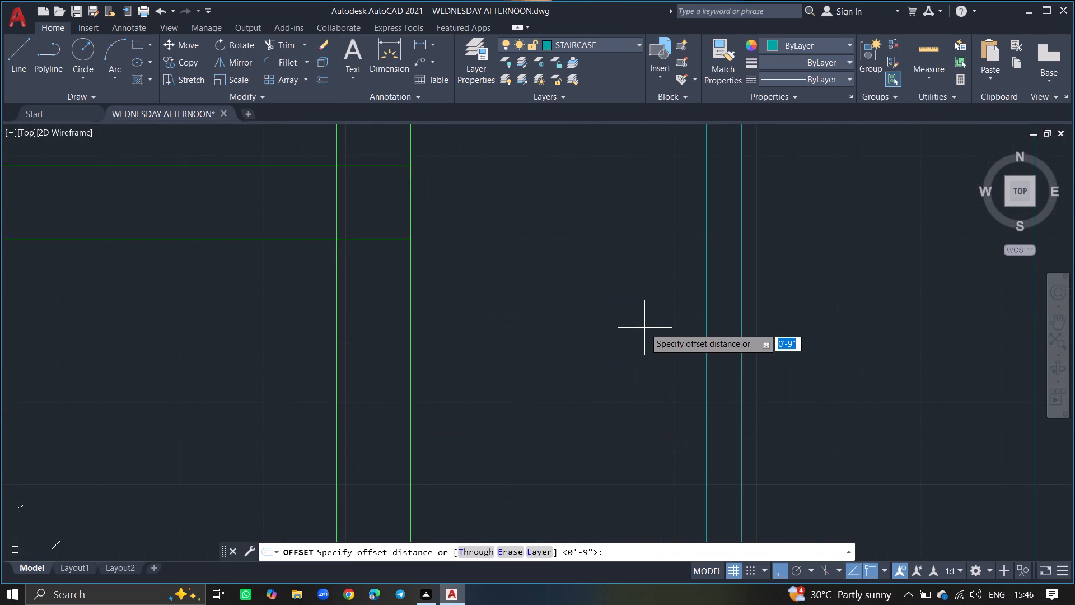
{"action": "scroll", "coordinate": [644, 328], "scroll_direction": "down", "scroll_amount": 4, "text": "ctrl"}
{"action": "type", "text": "1'"}
{"action": "key", "text": "Return"}
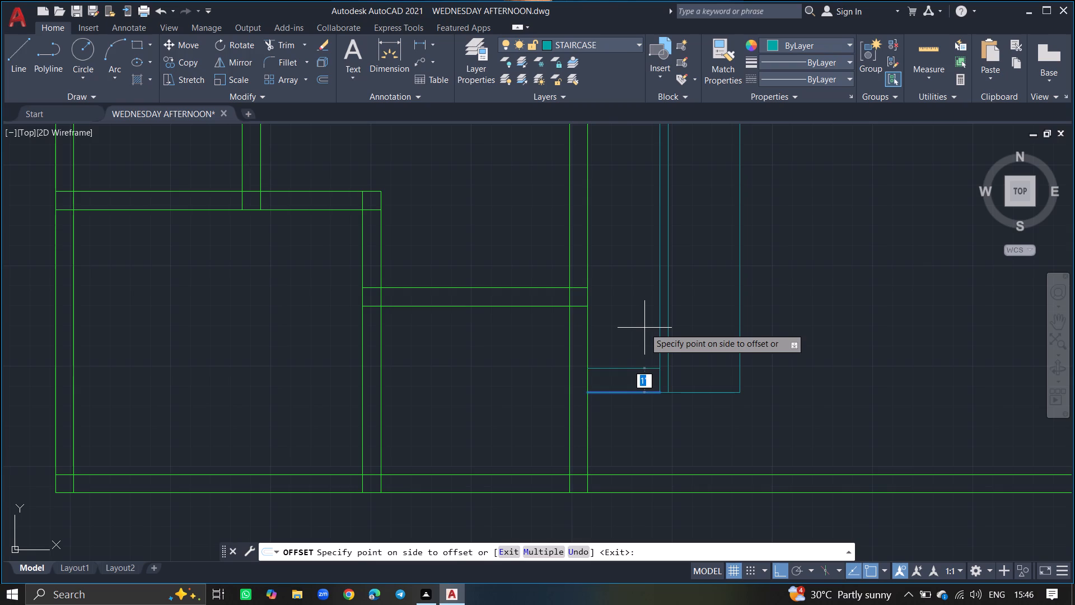
{"action": "left_click", "coordinate": [644, 328]}
{"action": "left_click_drag", "start_coordinate": [633, 367], "coordinate": [637, 318]}
{"action": "left_click", "coordinate": [637, 318]}
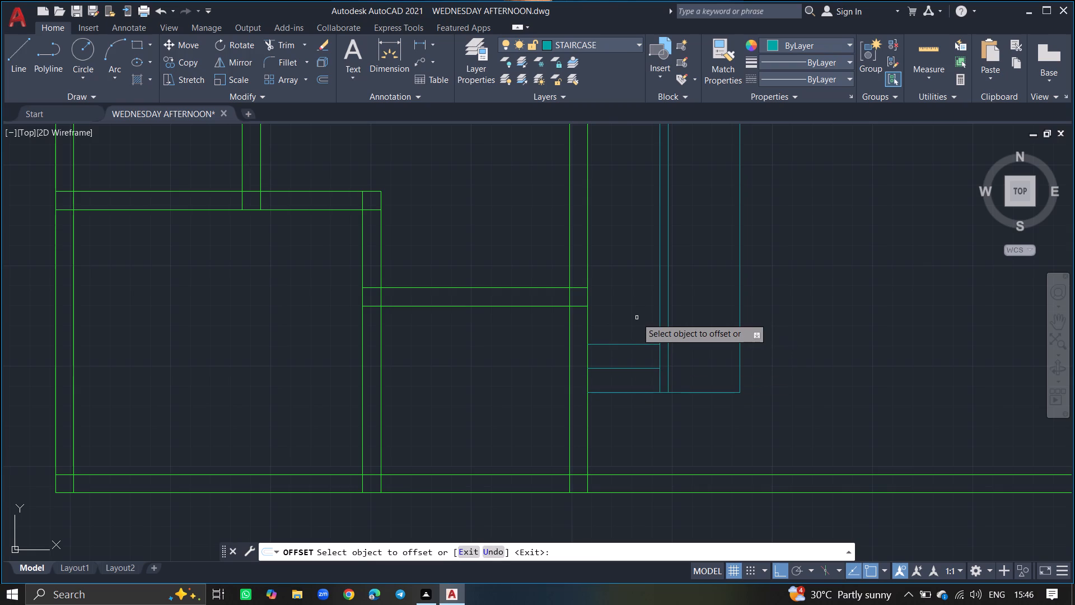
{"action": "left_click", "coordinate": [628, 343]}
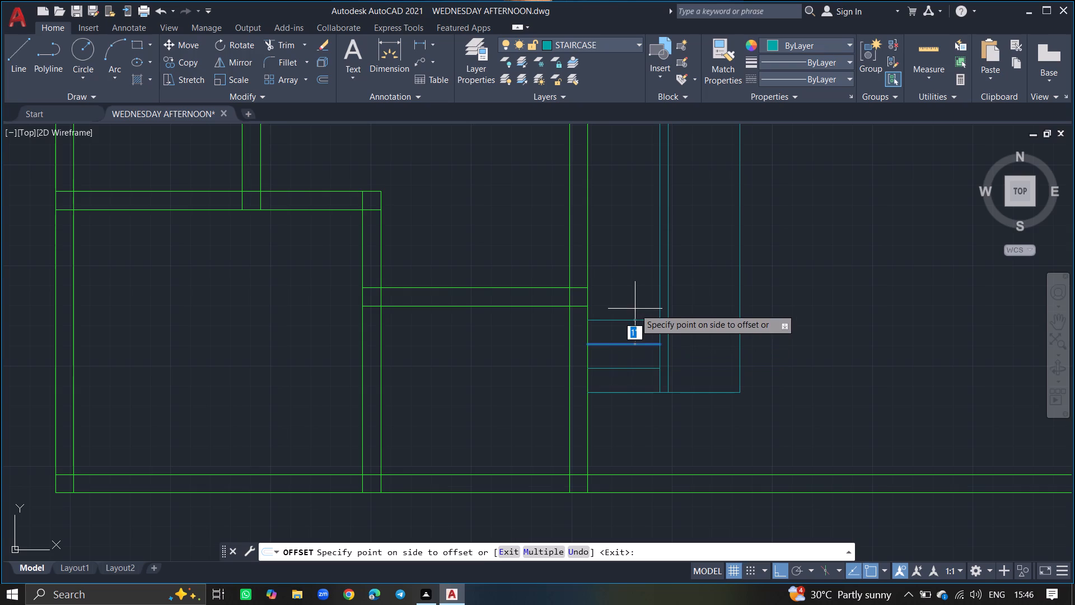
{"action": "left_click", "coordinate": [635, 309]}
{"action": "left_click", "coordinate": [627, 322]}
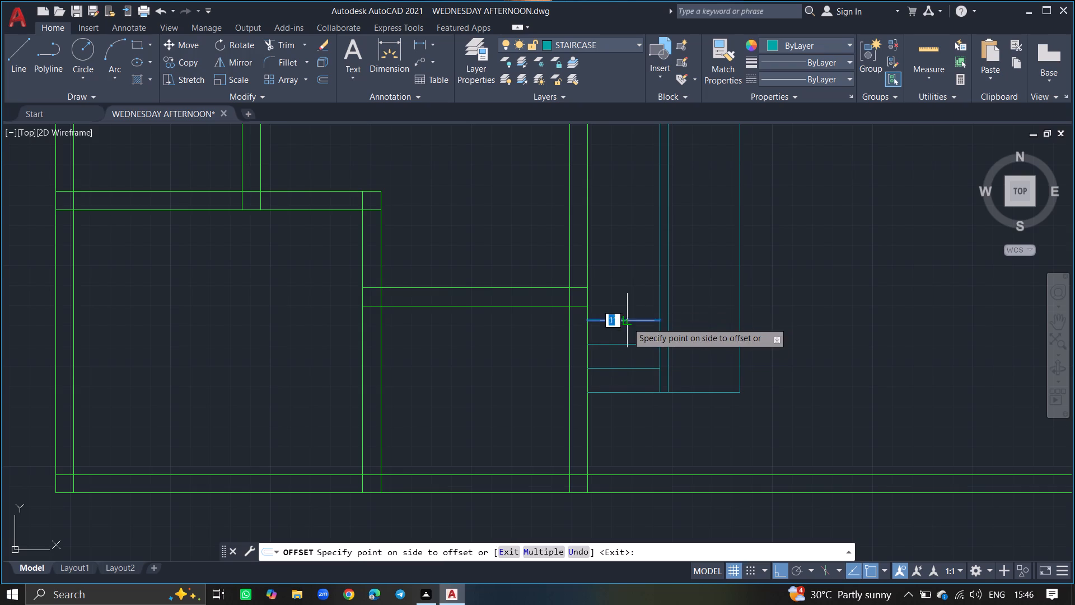
{"action": "left_click", "coordinate": [628, 291]}
Offset five more tread lines up the west flight, each 1' north of the previous one.
{"action": "scroll", "coordinate": [628, 291], "scroll_direction": "down", "scroll_amount": 2, "text": "ctrl"}
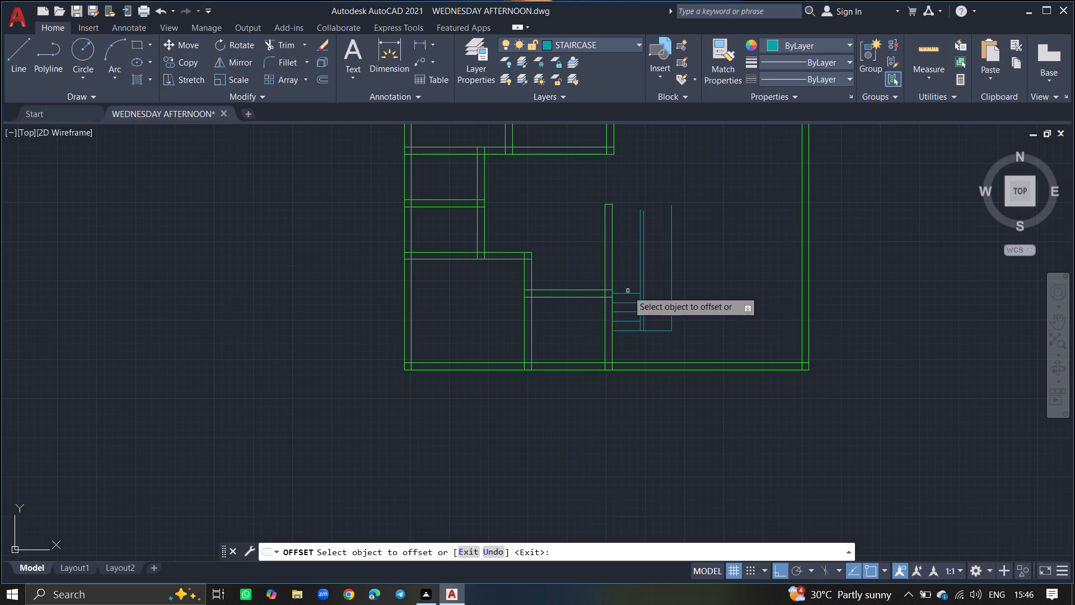
{"action": "left_click_drag", "start_coordinate": [627, 292], "coordinate": [634, 268]}
{"action": "left_click", "coordinate": [634, 268]}
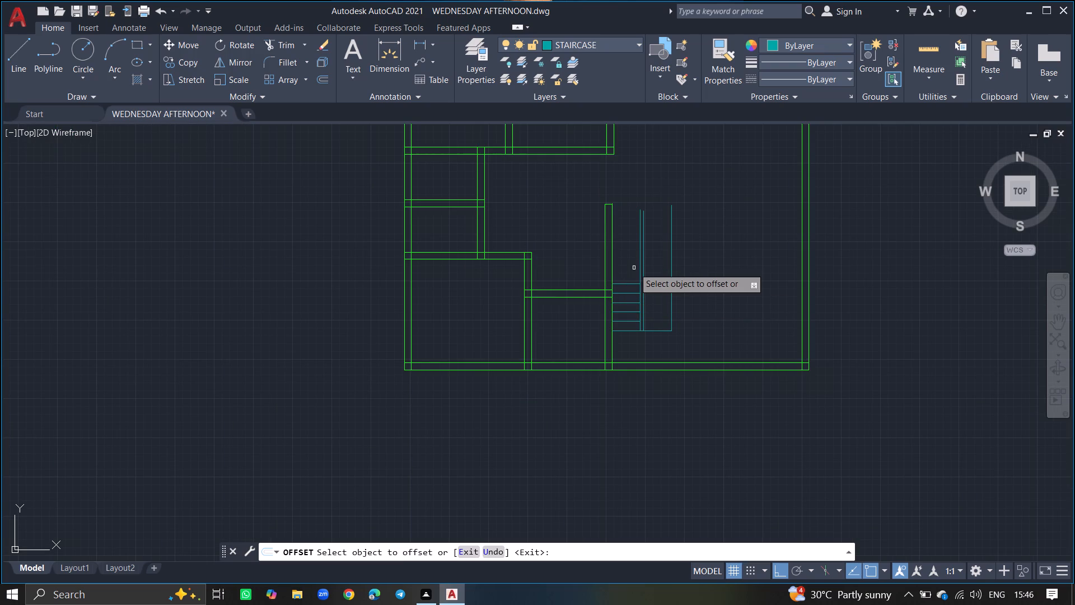
{"action": "left_click", "coordinate": [628, 285]}
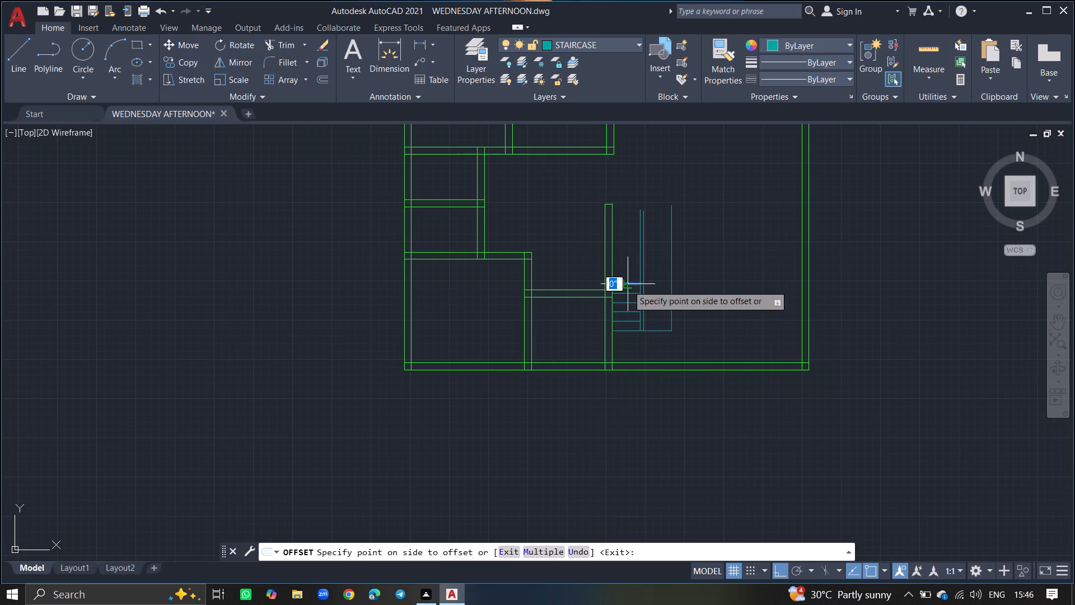
{"action": "left_click", "coordinate": [630, 252]}
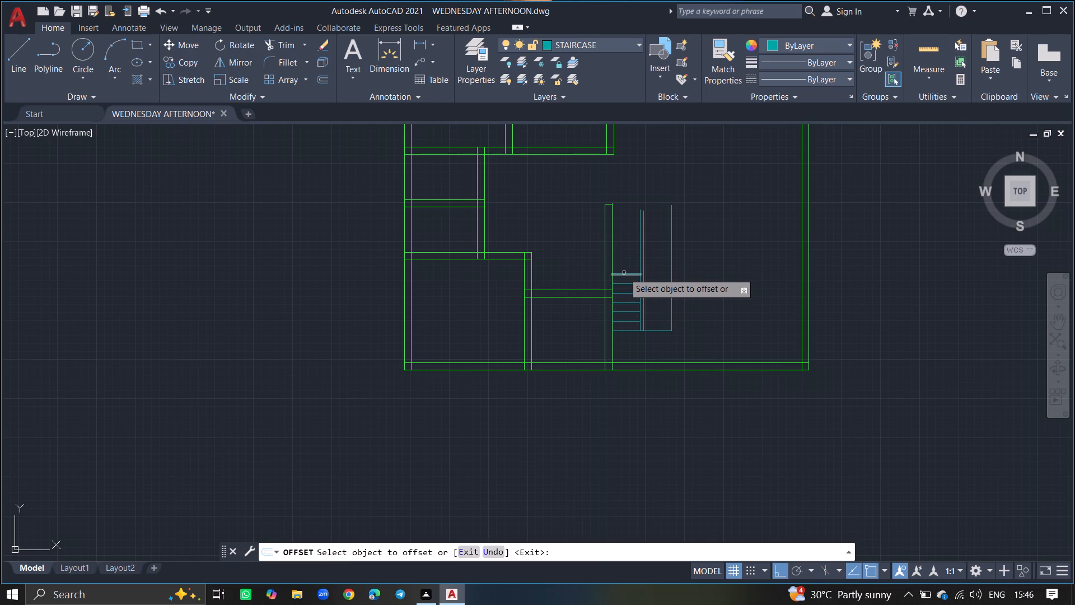
{"action": "left_click_drag", "start_coordinate": [624, 273], "coordinate": [623, 246]}
{"action": "left_click", "coordinate": [623, 246]}
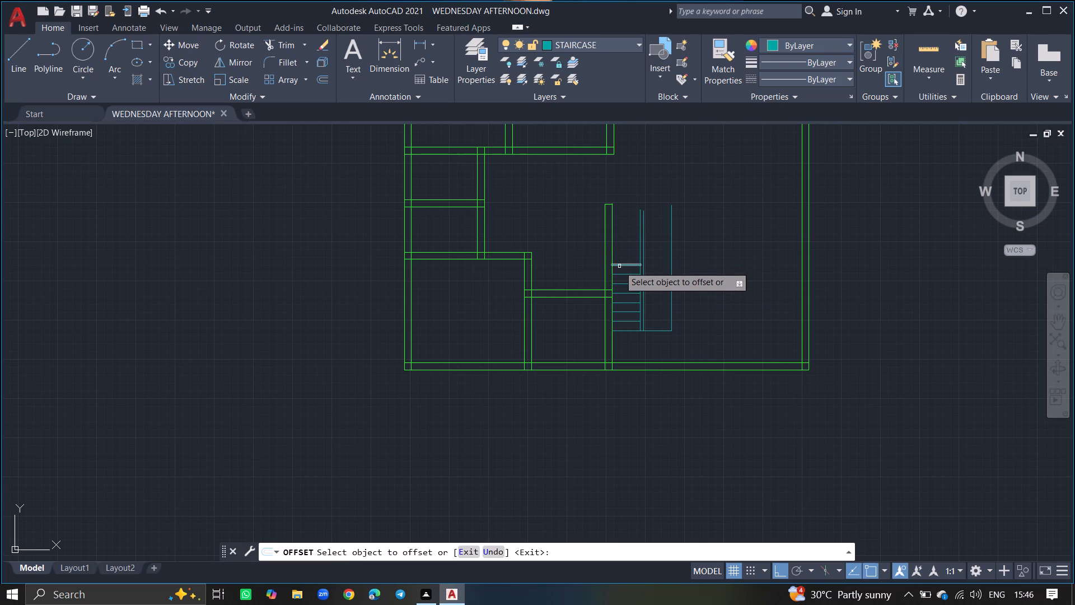
{"action": "left_click", "coordinate": [619, 266]}
{"action": "left_click", "coordinate": [618, 244]}
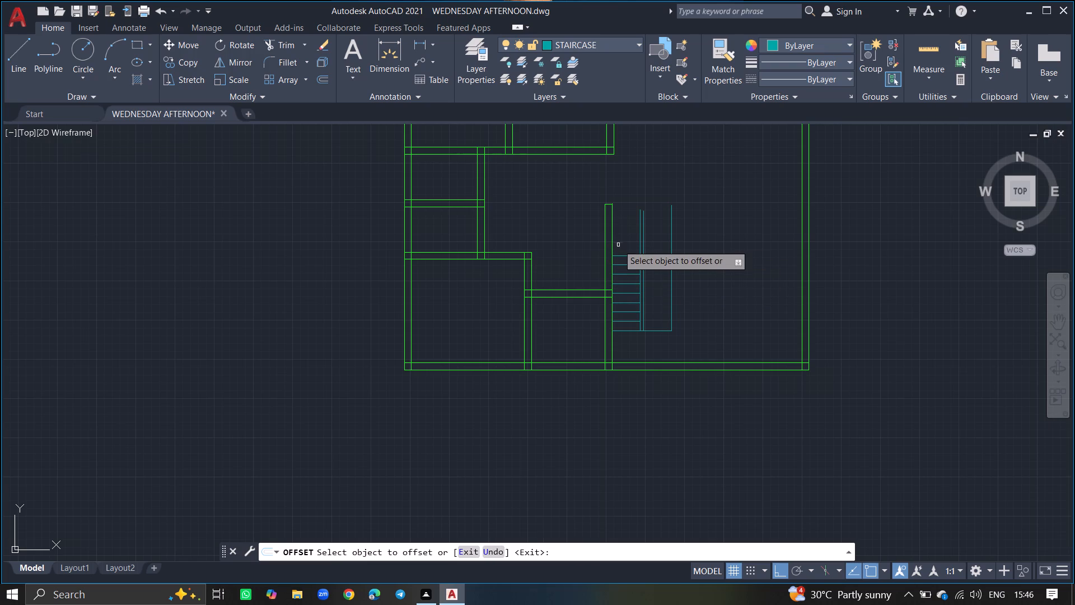
{"action": "left_click", "coordinate": [621, 255]}
{"action": "left_click", "coordinate": [621, 238]}
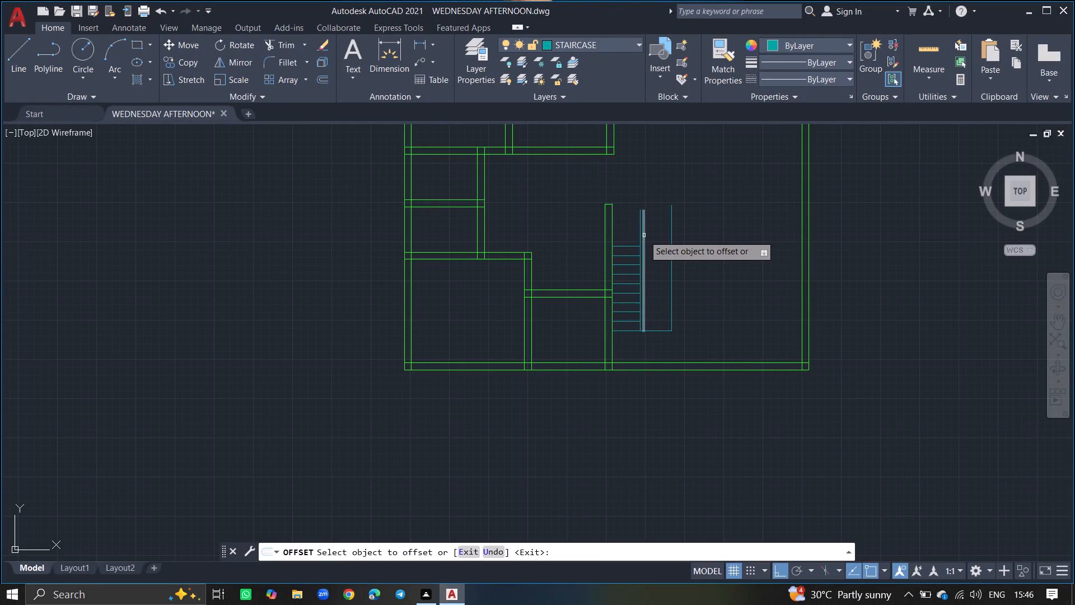
{"action": "key", "text": "Return"}
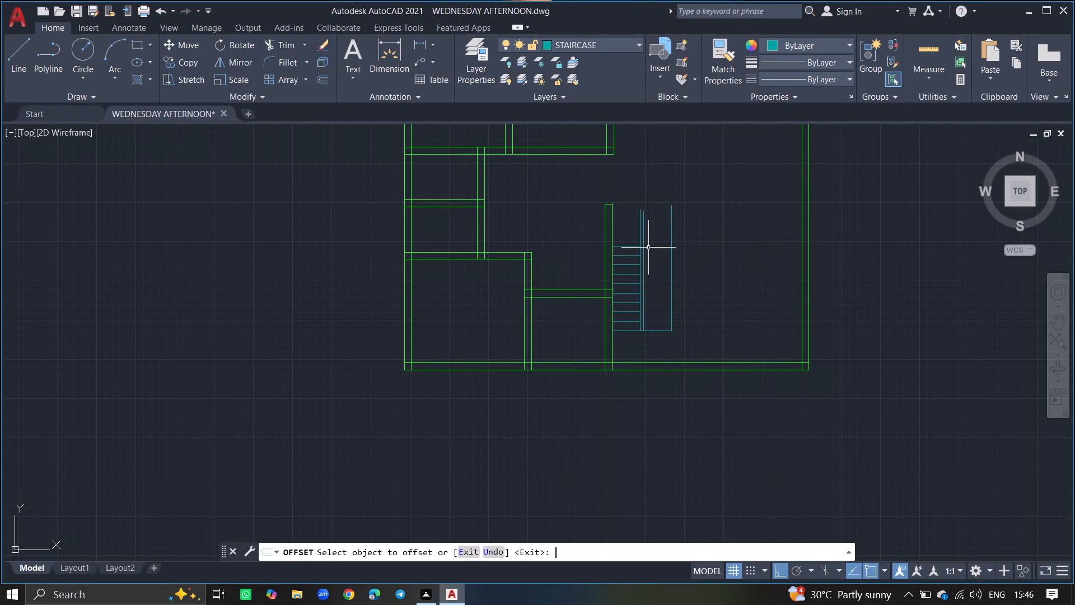
Draw a 3' line across the east flight, from the second inner line to the outer line, level with the west flight's northernmost tread.
{"action": "key", "text": "l"}
{"action": "key", "text": "Return"}
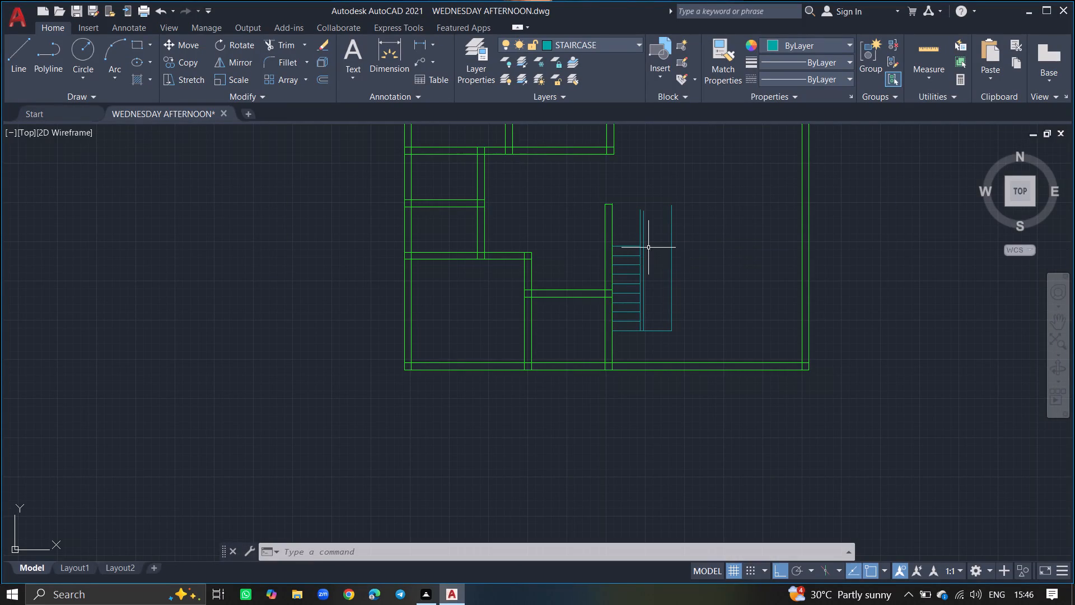
{"action": "scroll", "coordinate": [587, 276], "scroll_direction": "up", "scroll_amount": 4, "text": "ctrl"}
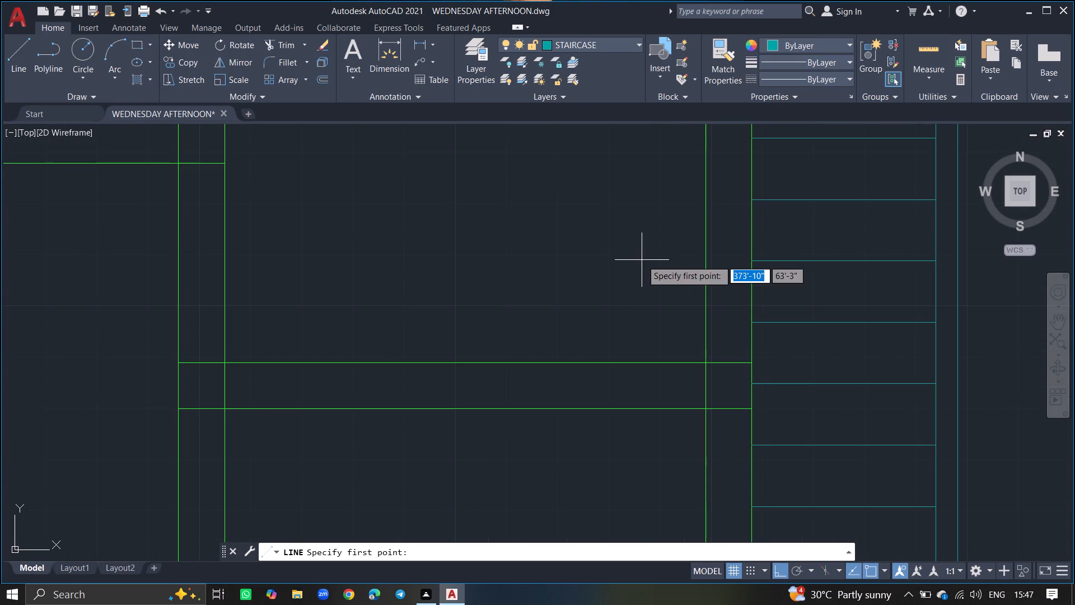
{"action": "scroll", "coordinate": [642, 260], "scroll_direction": "down", "scroll_amount": 5, "text": "ctrl"}
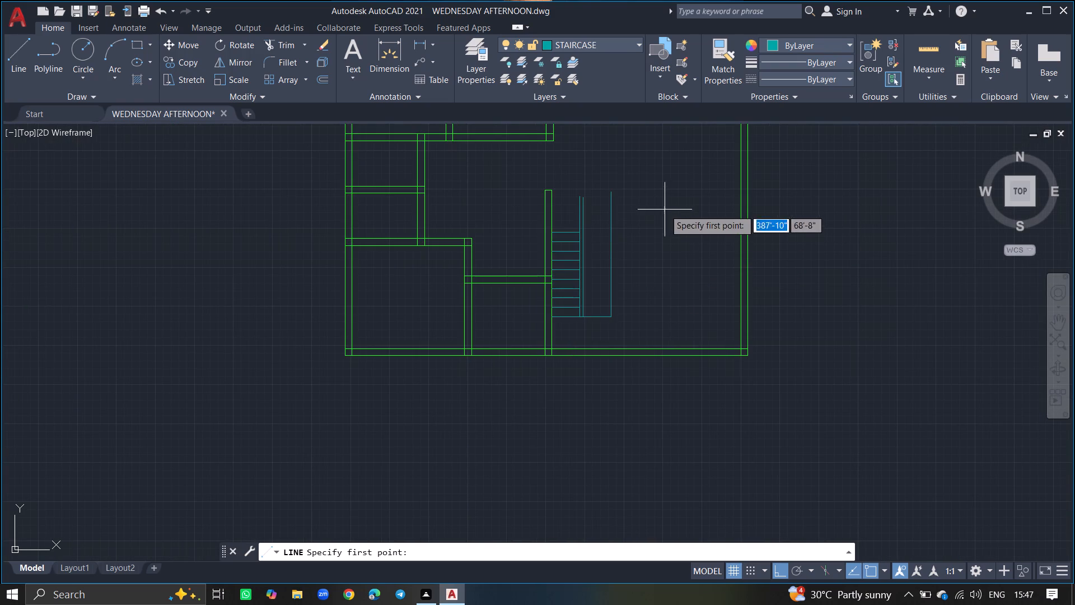
{"action": "scroll", "coordinate": [584, 231], "scroll_direction": "up", "scroll_amount": 8, "text": "ctrl"}
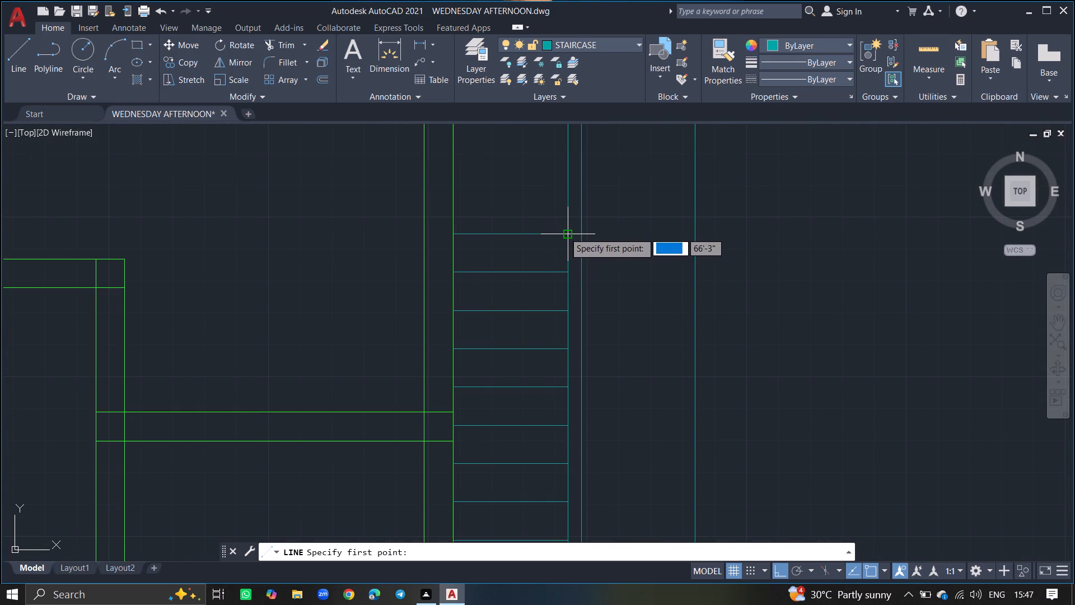
{"action": "left_click", "coordinate": [581, 233]}
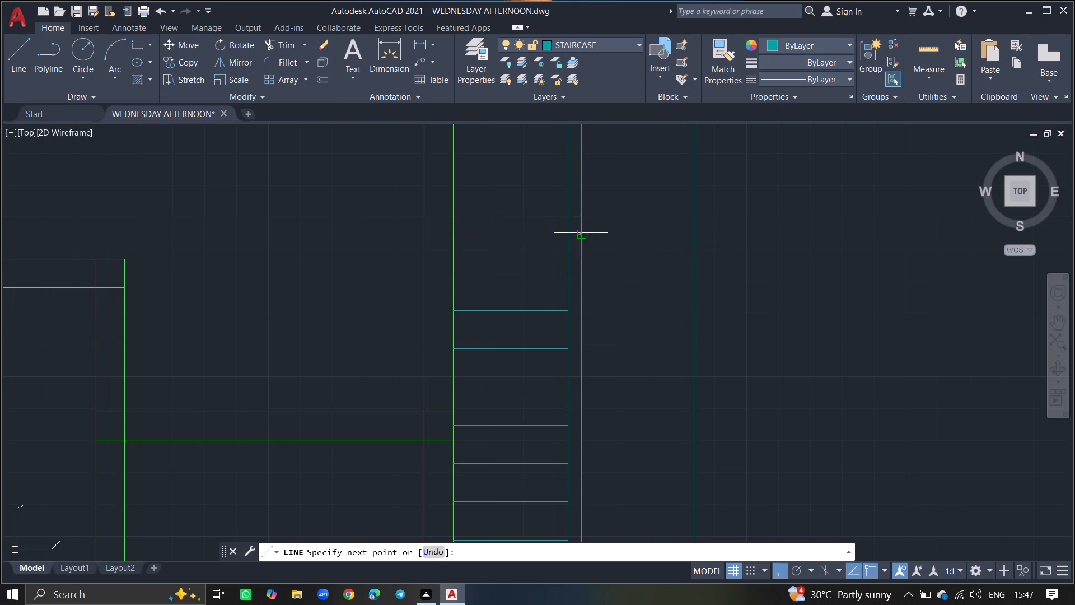
{"action": "left_click", "coordinate": [698, 237]}
{"action": "key", "text": "Return"}
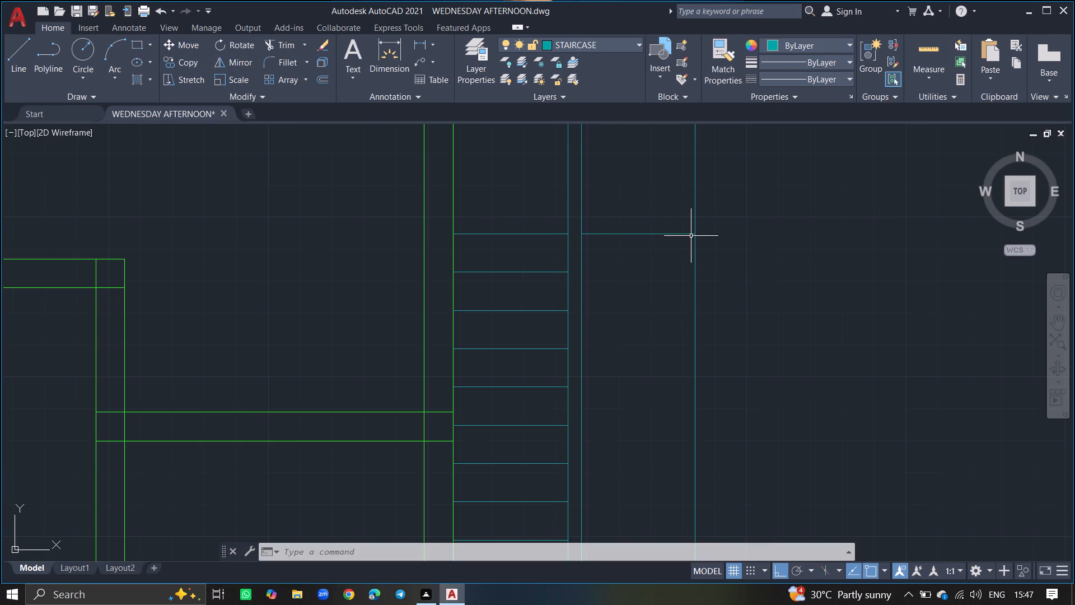
Offset the east flight's tread line 1' north, offset that copy 1' back south, and offset the tread at the original level 1' south.
{"action": "left_click_drag", "start_coordinate": [691, 235], "coordinate": [669, 264]}
{"action": "type", "text": "OFFSET"}
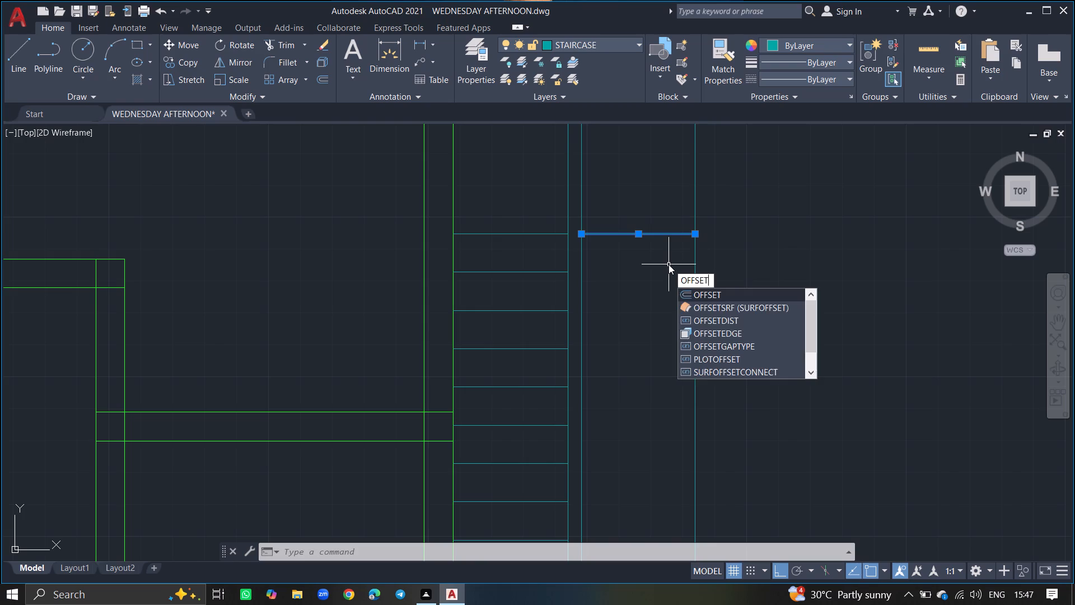
{"action": "key", "text": "Return"}
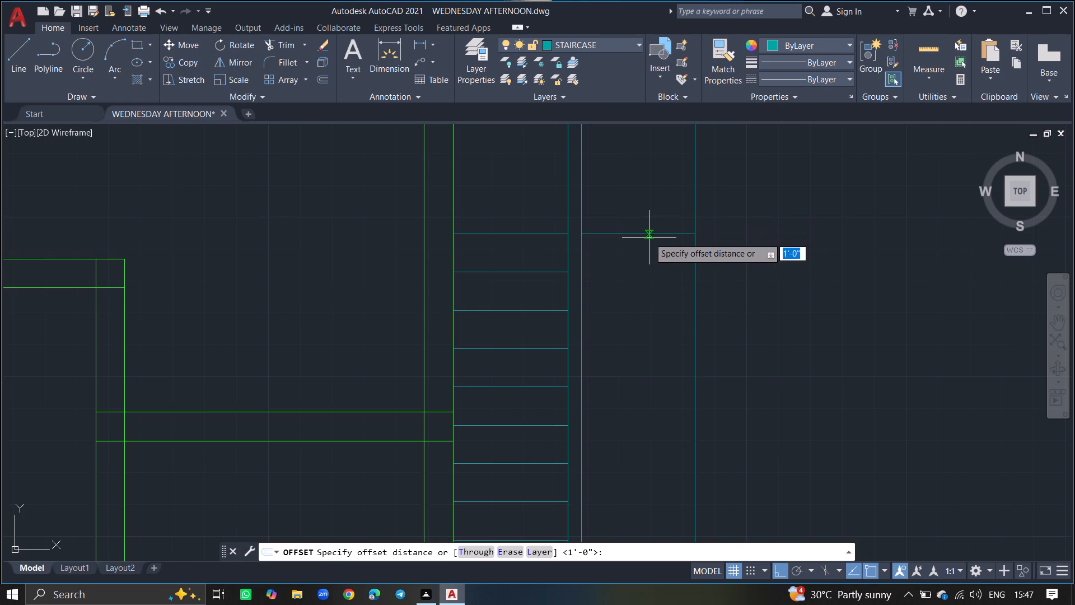
{"action": "key", "text": "Return"}
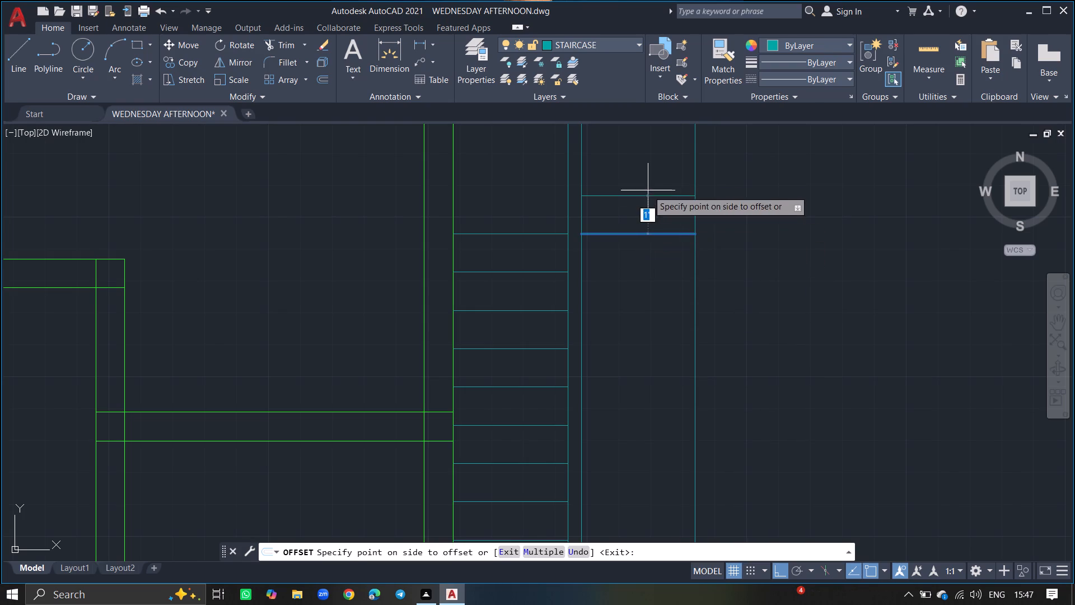
{"action": "left_click", "coordinate": [650, 182]}
{"action": "scroll", "coordinate": [650, 182], "scroll_direction": "down", "scroll_amount": 4, "text": "ctrl"}
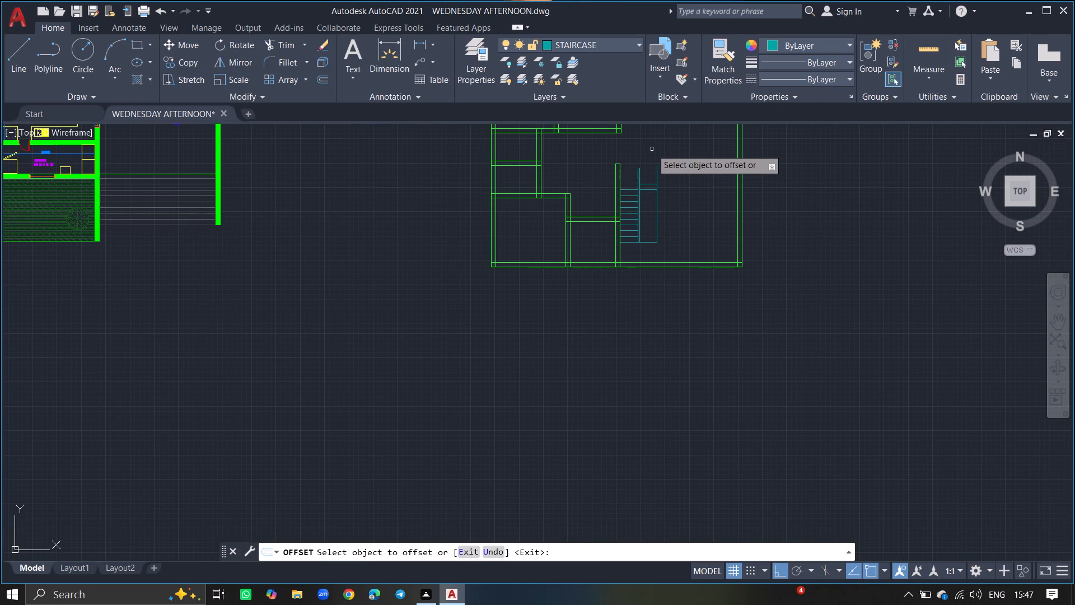
{"action": "scroll", "coordinate": [652, 149], "scroll_direction": "up", "scroll_amount": 3, "text": "ctrl"}
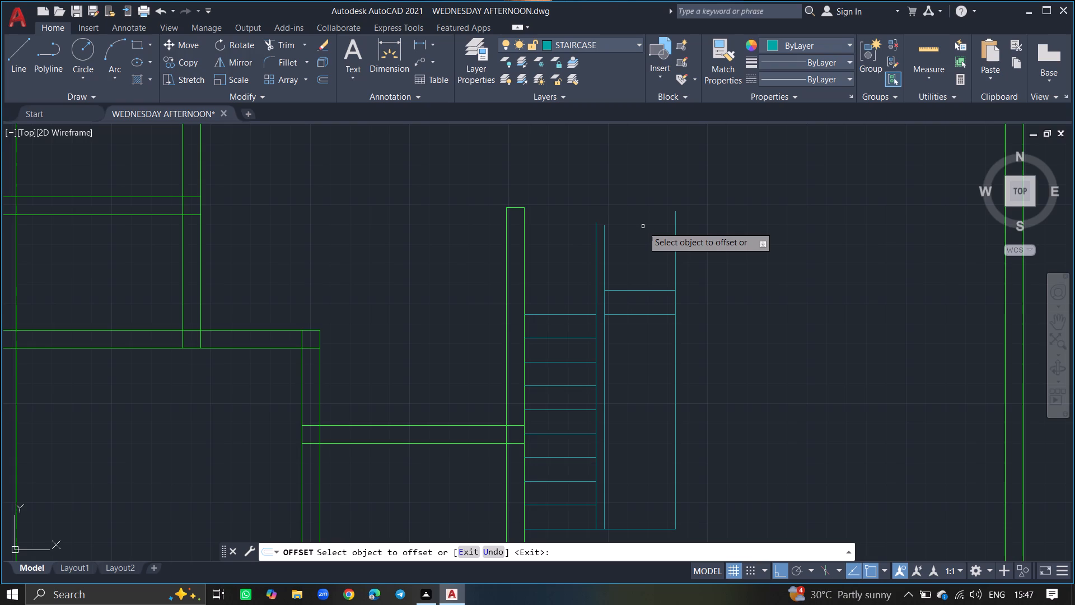
{"action": "left_click", "coordinate": [627, 291]}
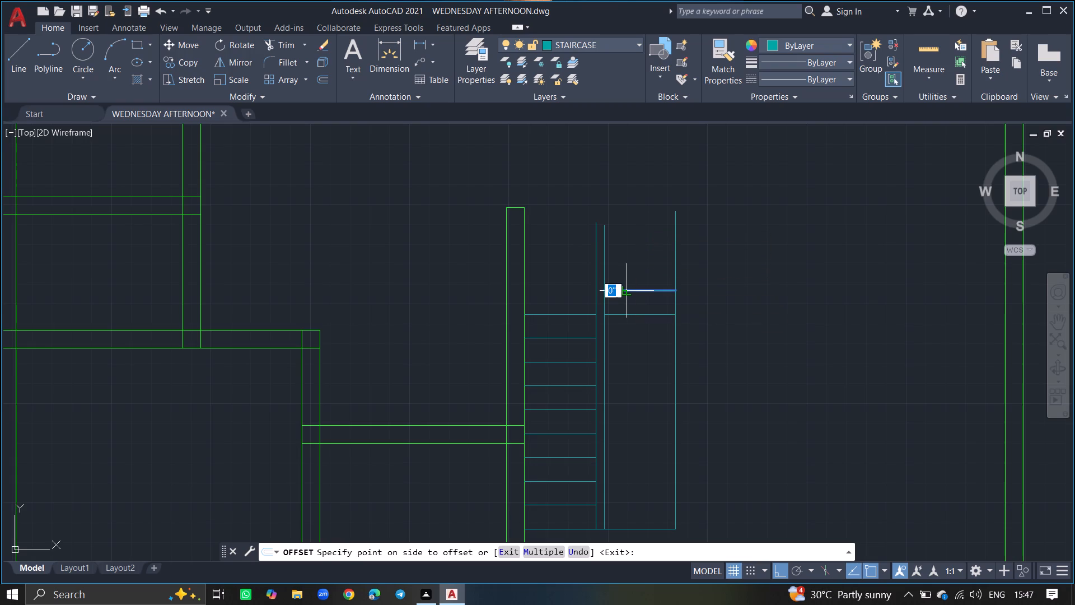
{"action": "left_click", "coordinate": [627, 337]}
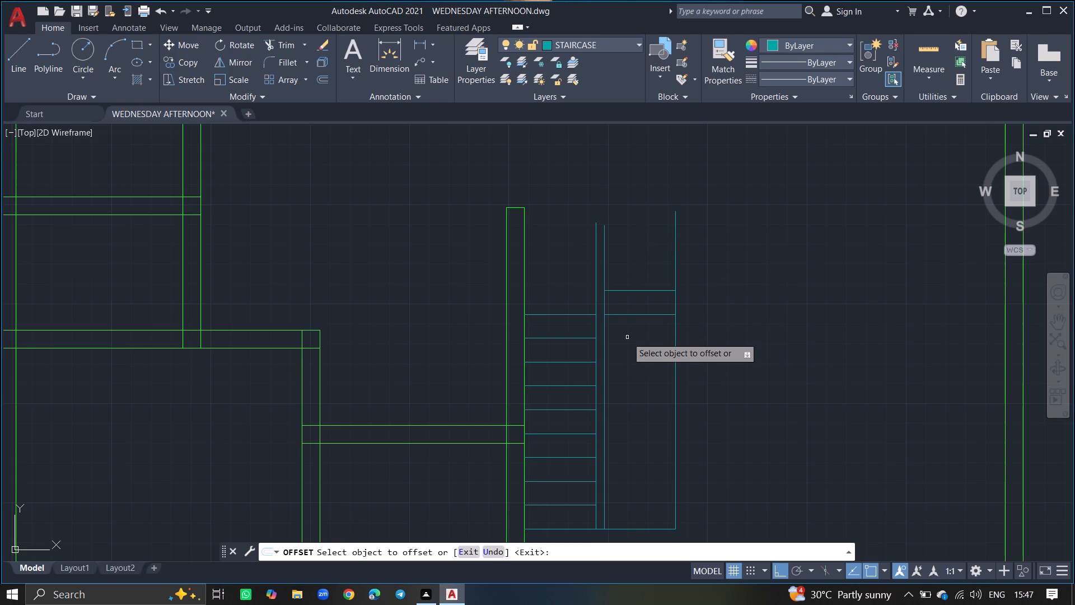
{"action": "left_click_drag", "start_coordinate": [630, 314], "coordinate": [629, 339]}
{"action": "double_click", "coordinate": [629, 339]}
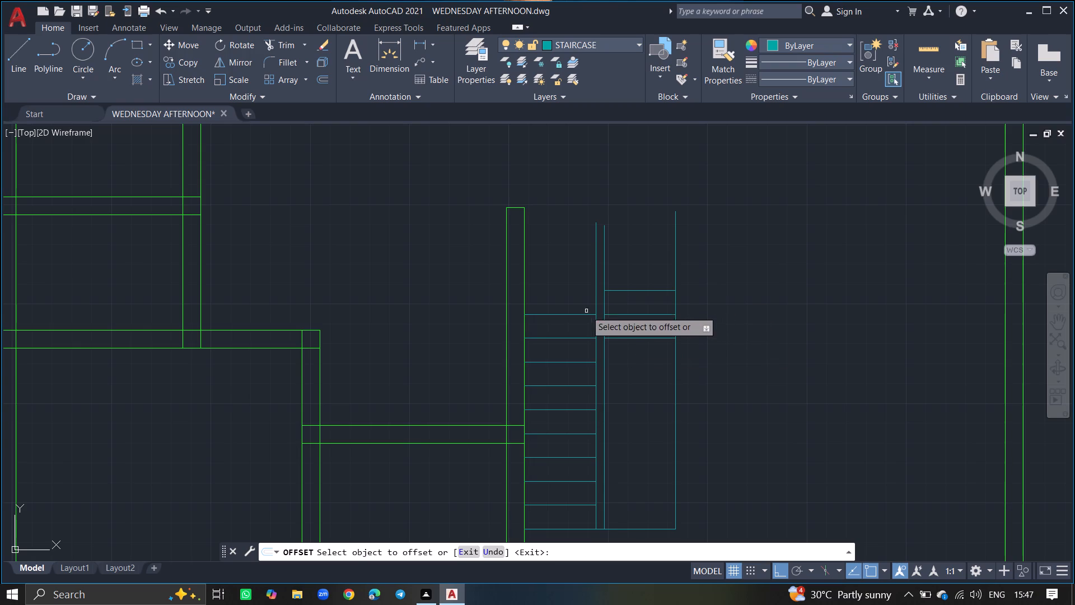
Offset the west flight's northernmost tread line 1' north, level with the east flight's top tread.
{"action": "left_click_drag", "start_coordinate": [578, 314], "coordinate": [580, 292]}
{"action": "left_click", "coordinate": [580, 292]}
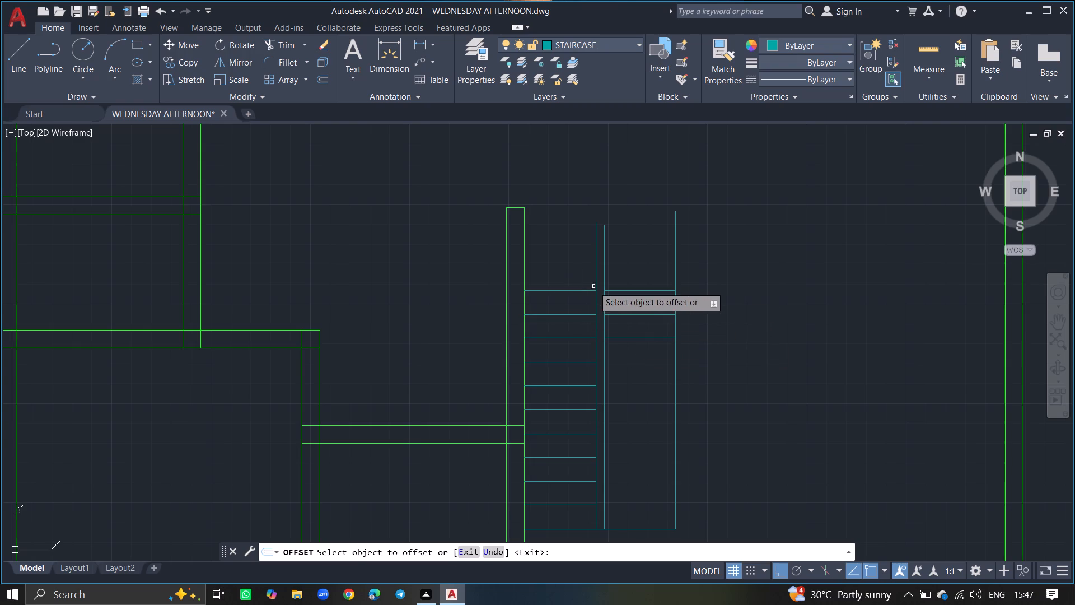
{"action": "key", "text": "Return"}
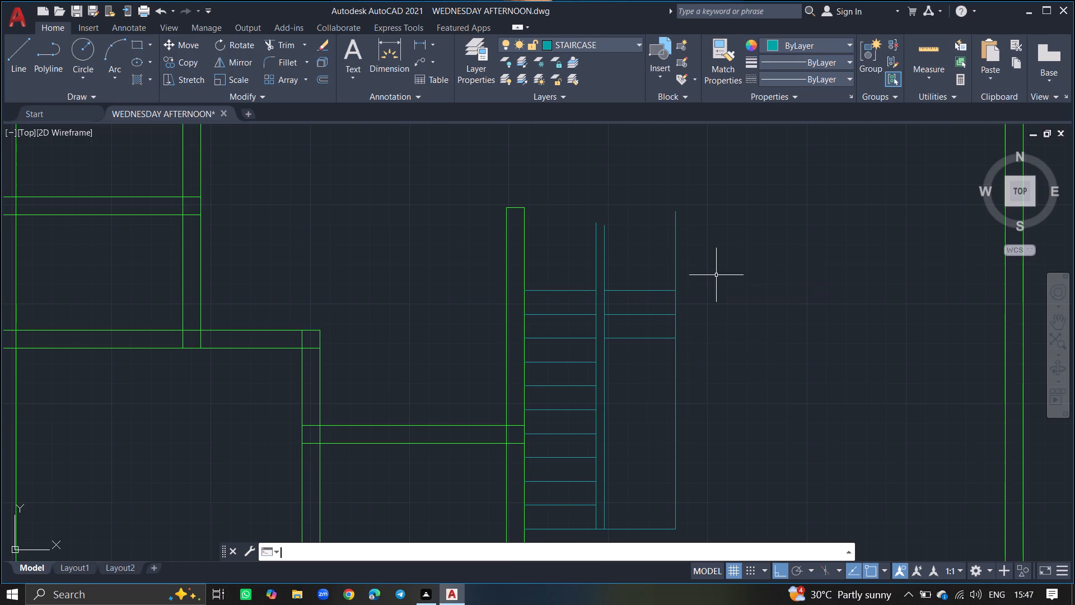
Move the staircase's outer east line to the WALLS layer.
{"action": "left_click", "coordinate": [675, 299]}
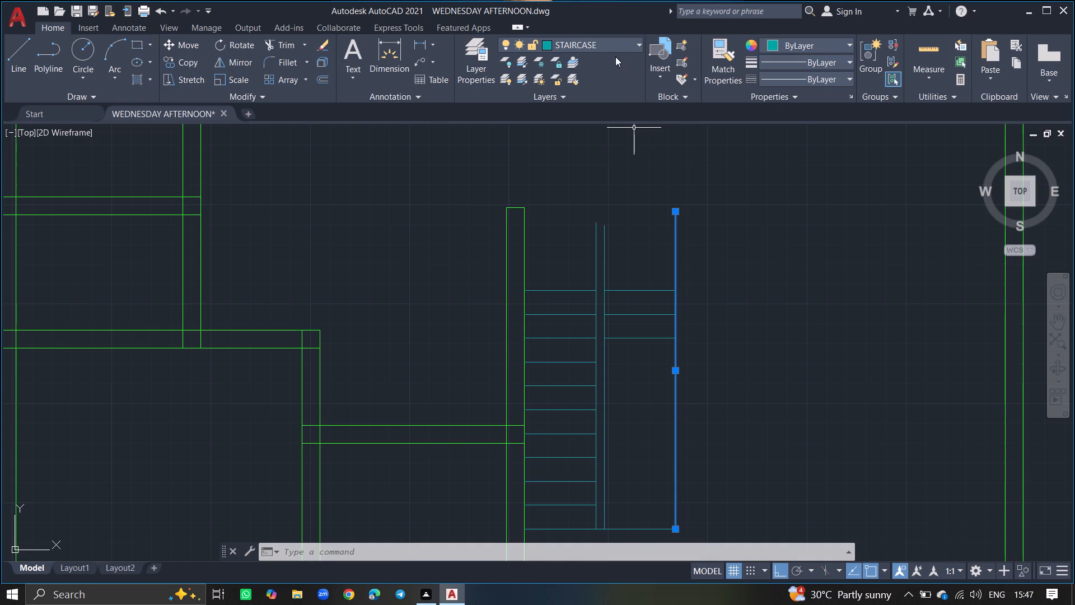
{"action": "left_click", "coordinate": [613, 39]}
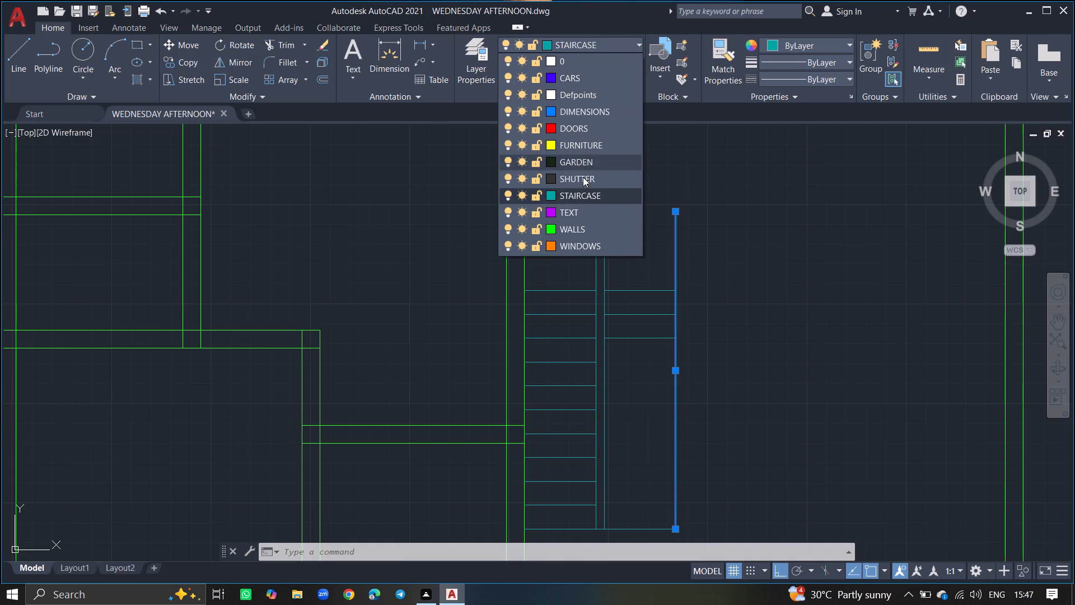
{"action": "left_click", "coordinate": [573, 225]}
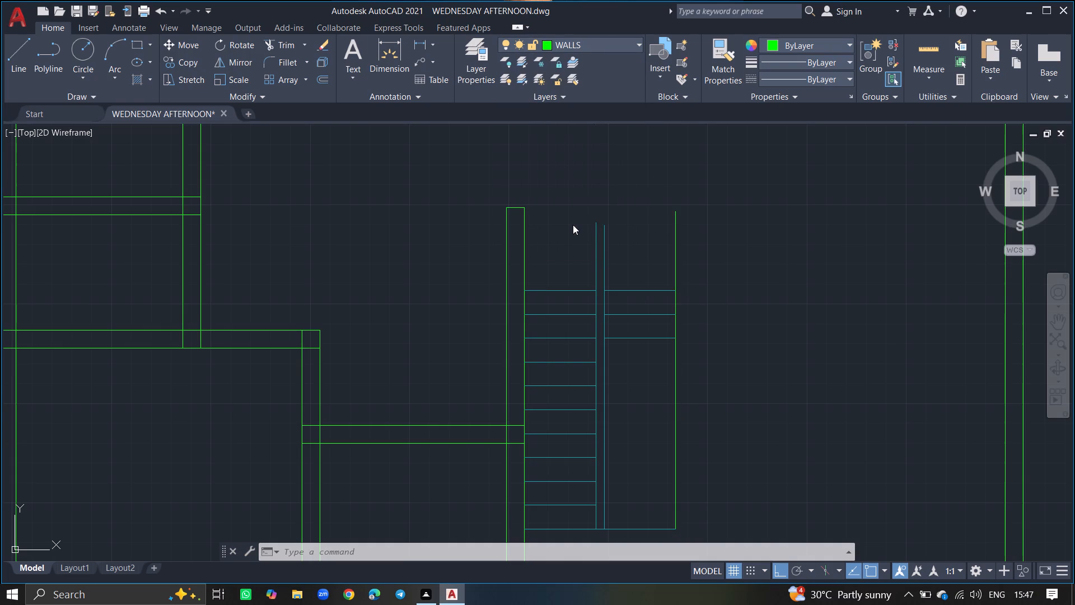
{"action": "key", "text": "Escape"}
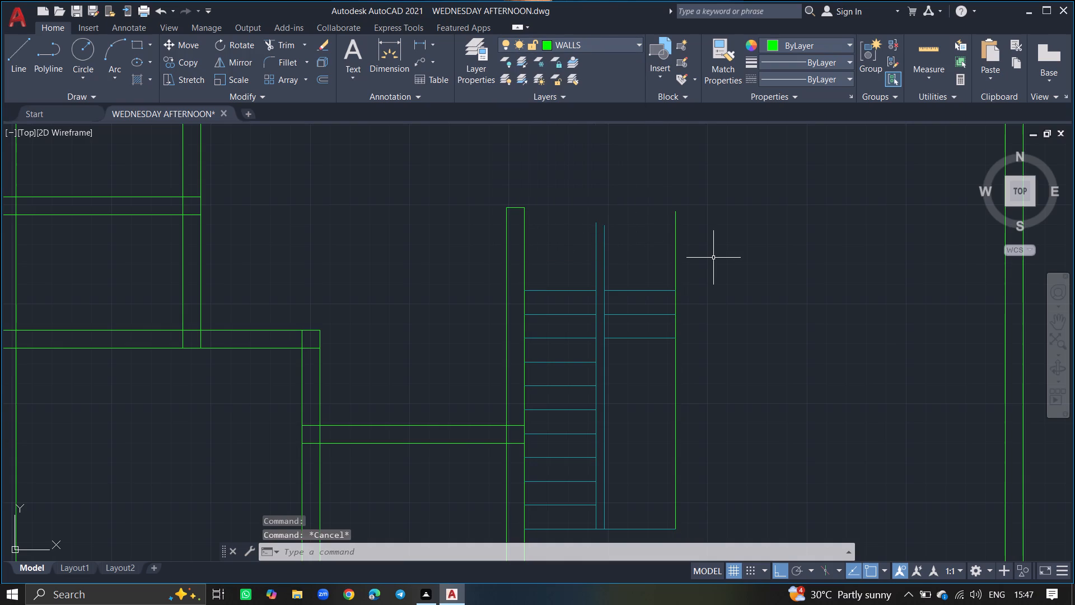
Offset the staircase's outer east wall line 9" to the east.
{"action": "key", "text": "o"}
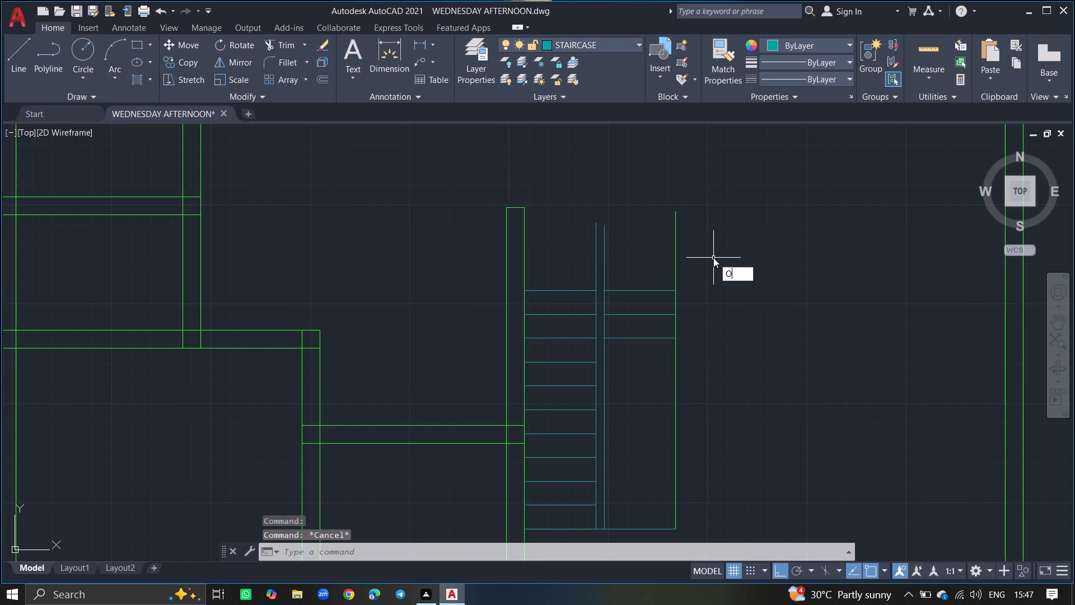
{"action": "type", "text": "FFSE"}
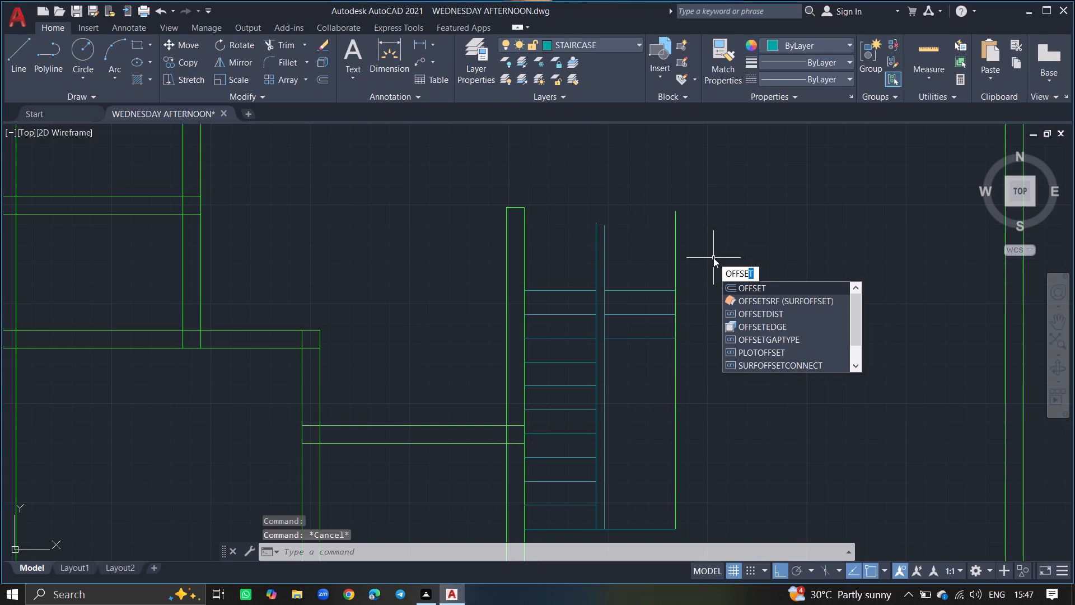
{"action": "key", "text": "t"}
{"action": "key", "text": "Return"}
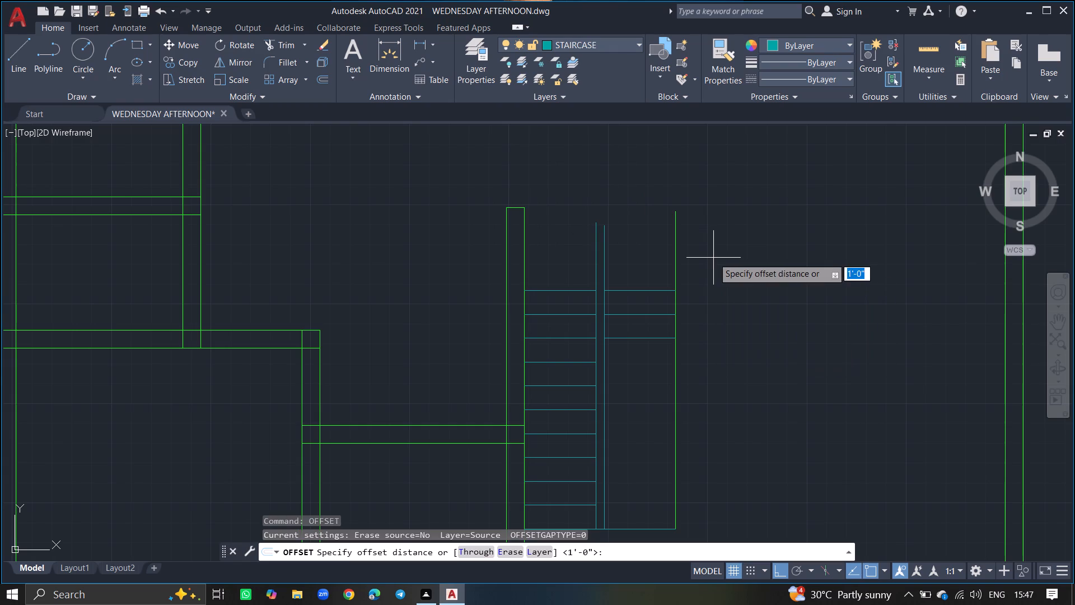
{"action": "key", "text": "9"}
{"action": "key", "text": "shift+quotedbl"}
{"action": "key", "text": "Return"}
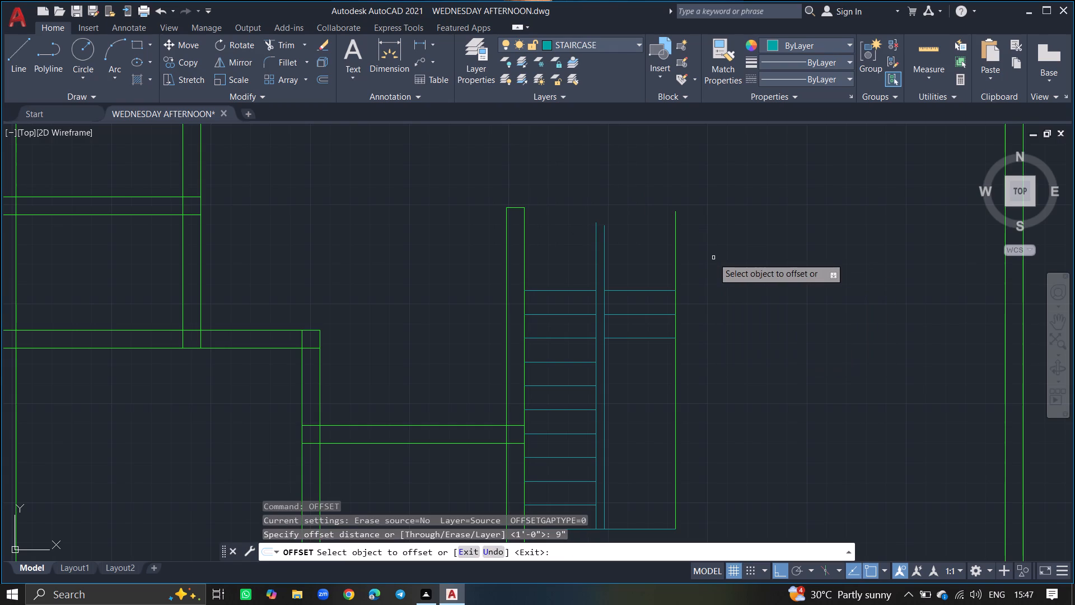
{"action": "left_click_drag", "start_coordinate": [675, 264], "coordinate": [705, 271]}
{"action": "left_click", "coordinate": [705, 271]}
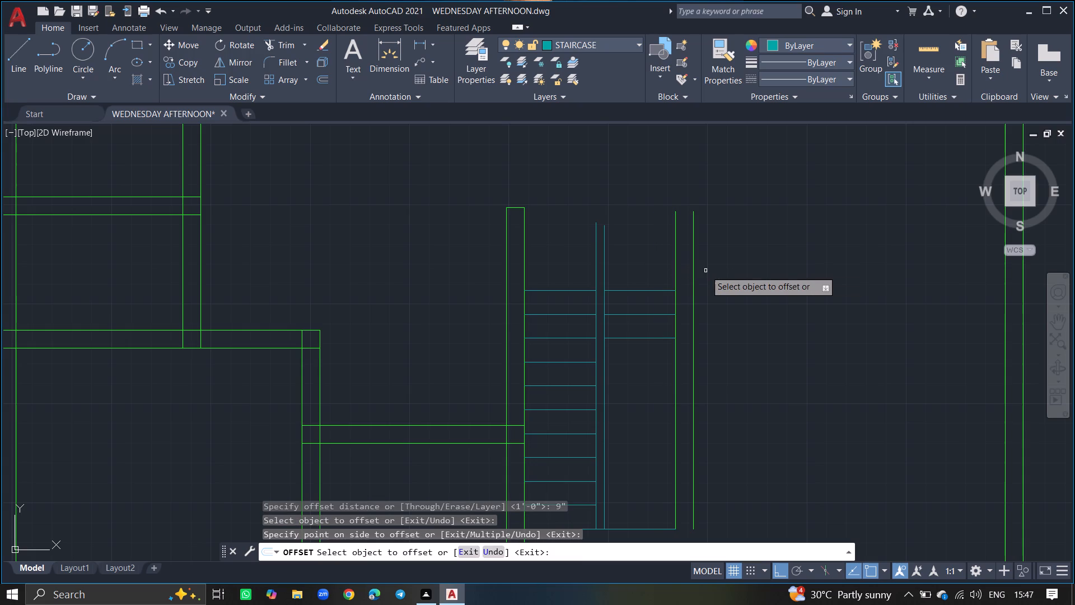
{"action": "key", "text": "Return"}
Extend the staircase's south line east to meet the outer line of the east wall.
{"action": "scroll", "coordinate": [705, 271], "scroll_direction": "down", "scroll_amount": 3, "text": "ctrl"}
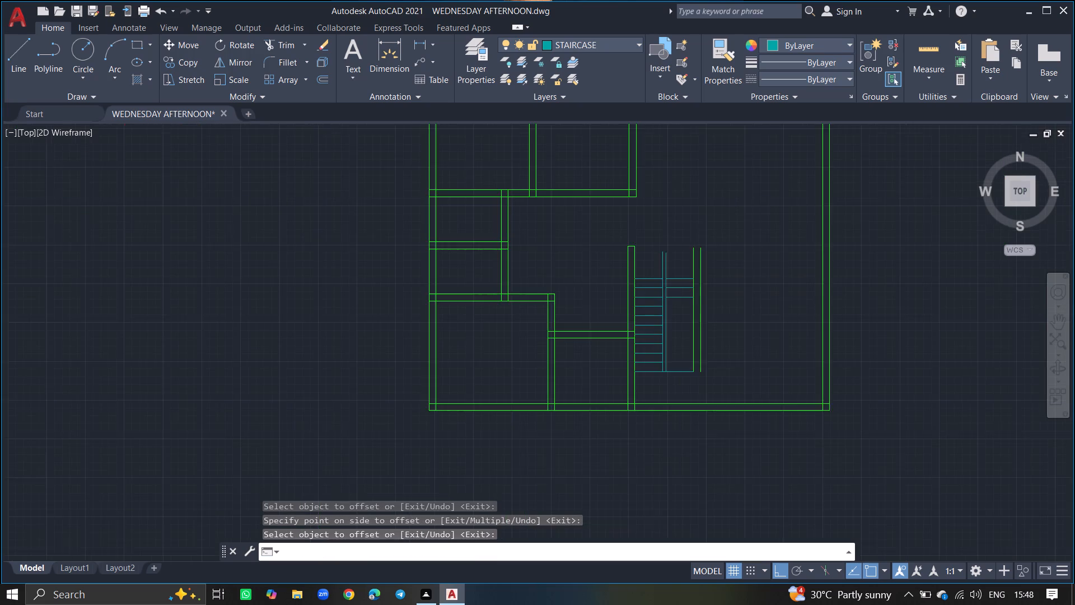
{"action": "scroll", "coordinate": [702, 328], "scroll_direction": "up", "scroll_amount": 3, "text": "ctrl"}
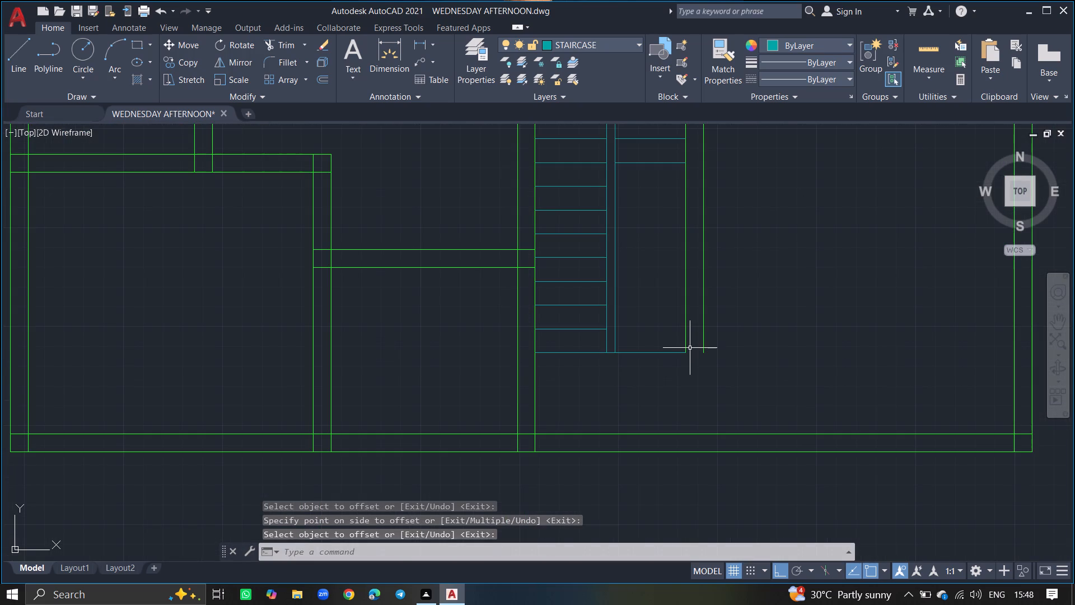
{"action": "scroll", "coordinate": [689, 348], "scroll_direction": "up", "scroll_amount": 2, "text": "ctrl"}
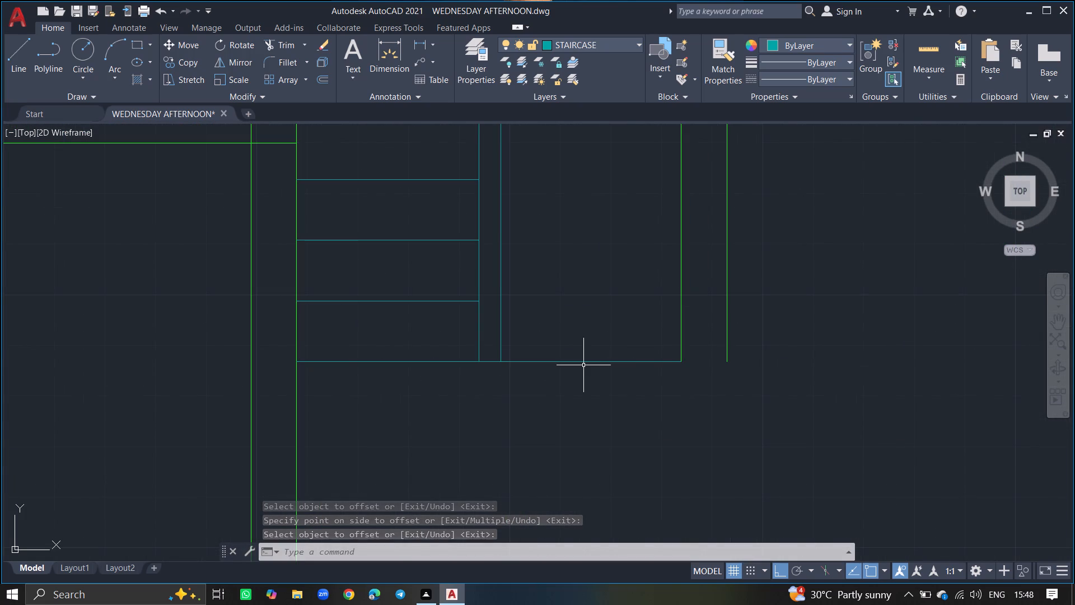
{"action": "type", "text": "EX"}
{"action": "key", "text": "Return"}
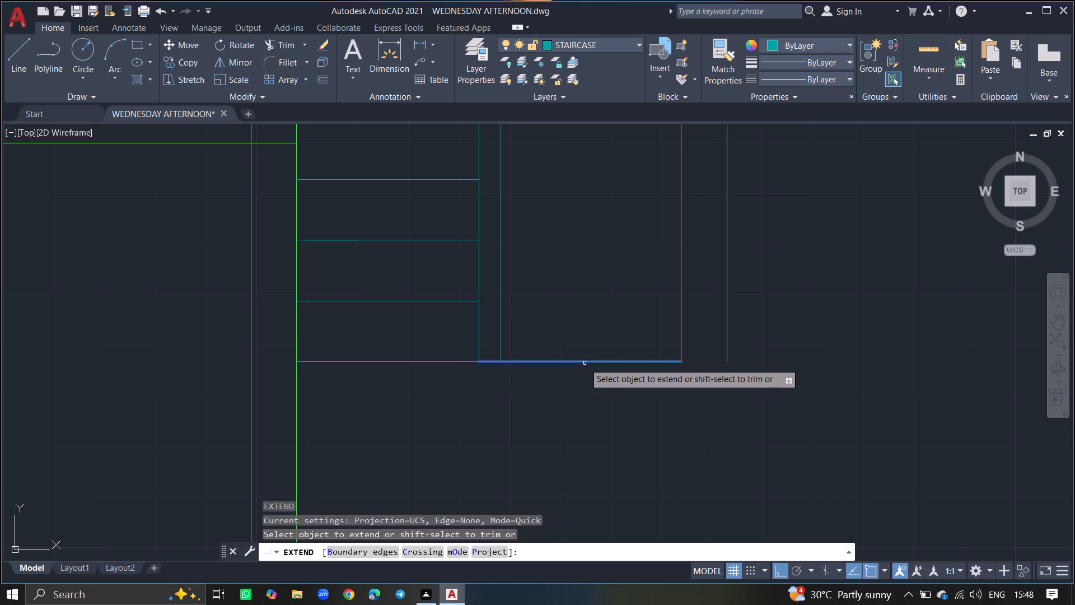
{"action": "left_click", "coordinate": [629, 361]}
{"action": "scroll", "coordinate": [618, 324], "scroll_direction": "down", "scroll_amount": 5, "text": "ctrl"}
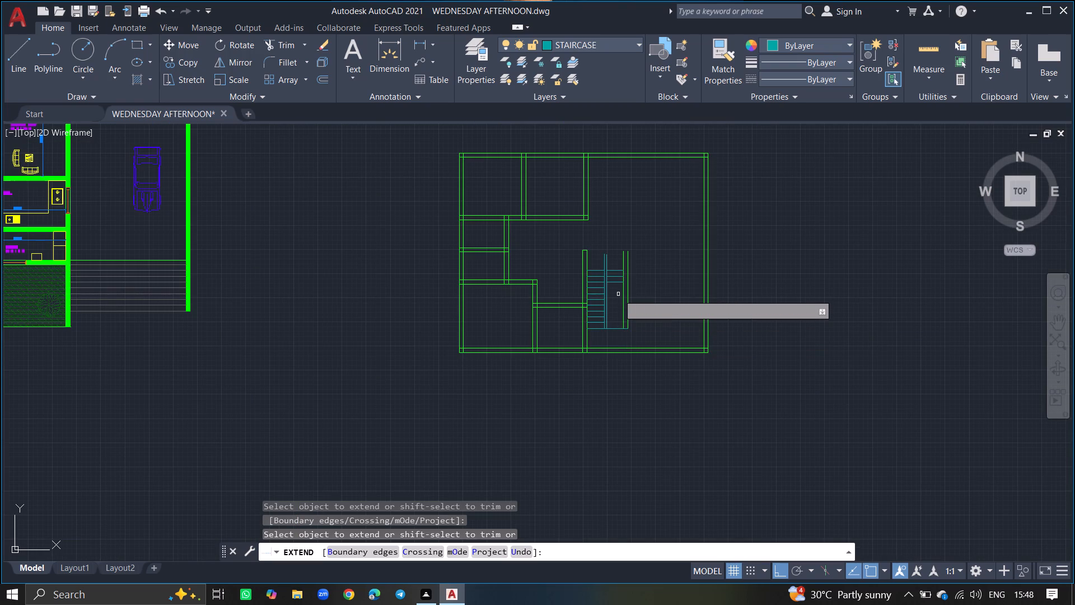
{"action": "key", "text": "Return"}
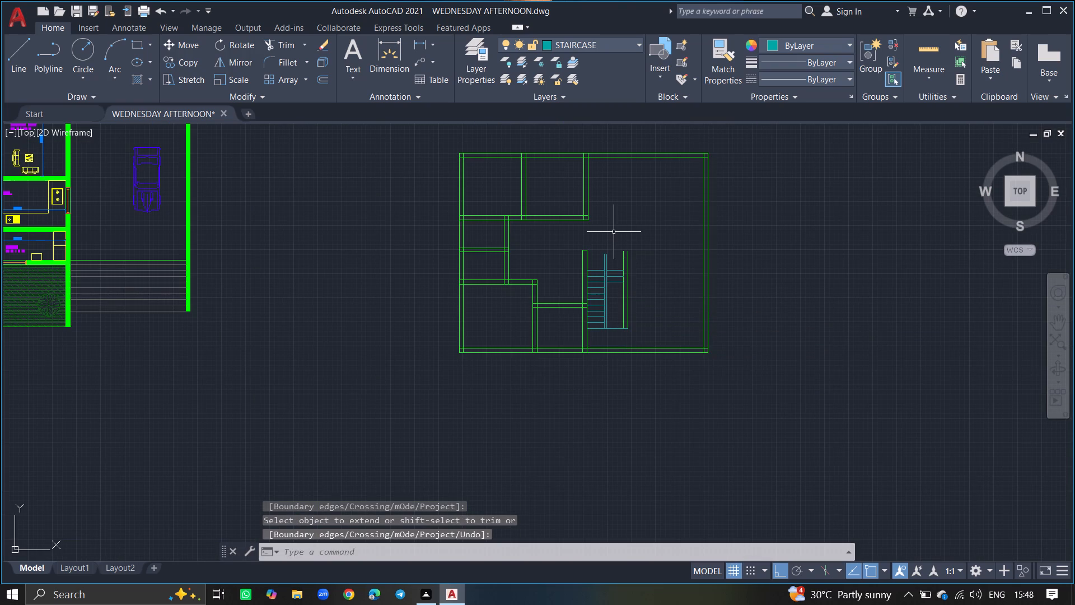
Trim the two inner lines between the stair flights where they project north of the top treads.
{"action": "scroll", "coordinate": [614, 232], "scroll_direction": "up", "scroll_amount": 3, "text": "ctrl"}
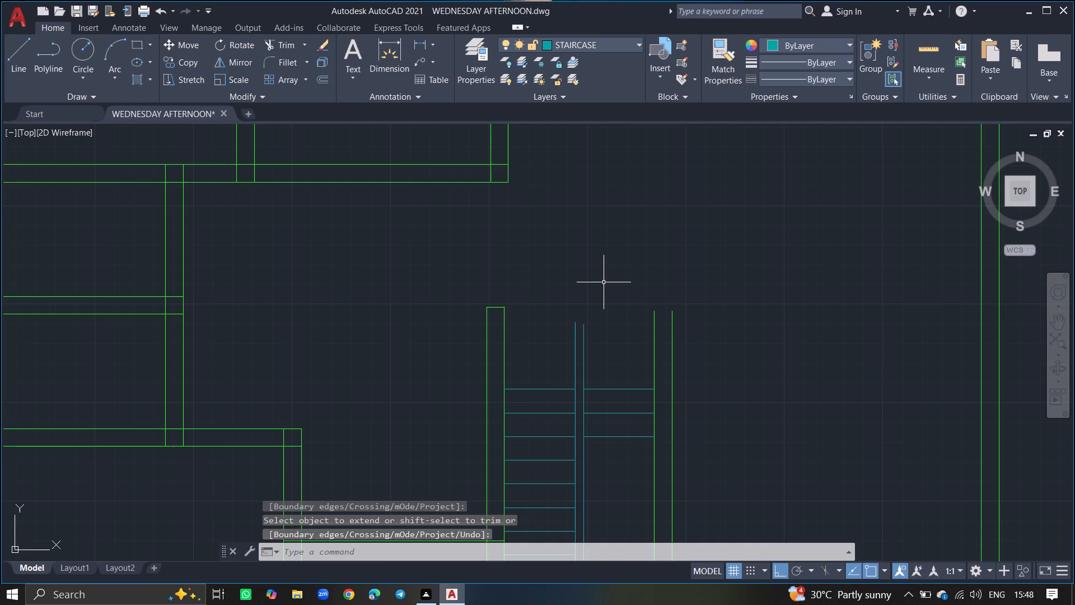
{"action": "type", "text": "TRIM"}
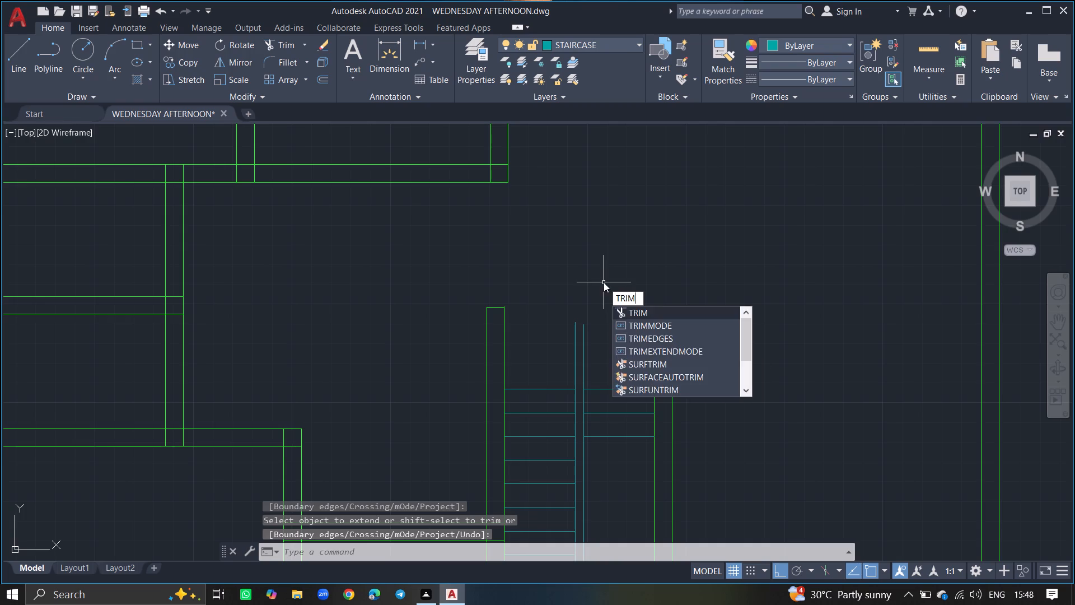
{"action": "key", "text": "Return"}
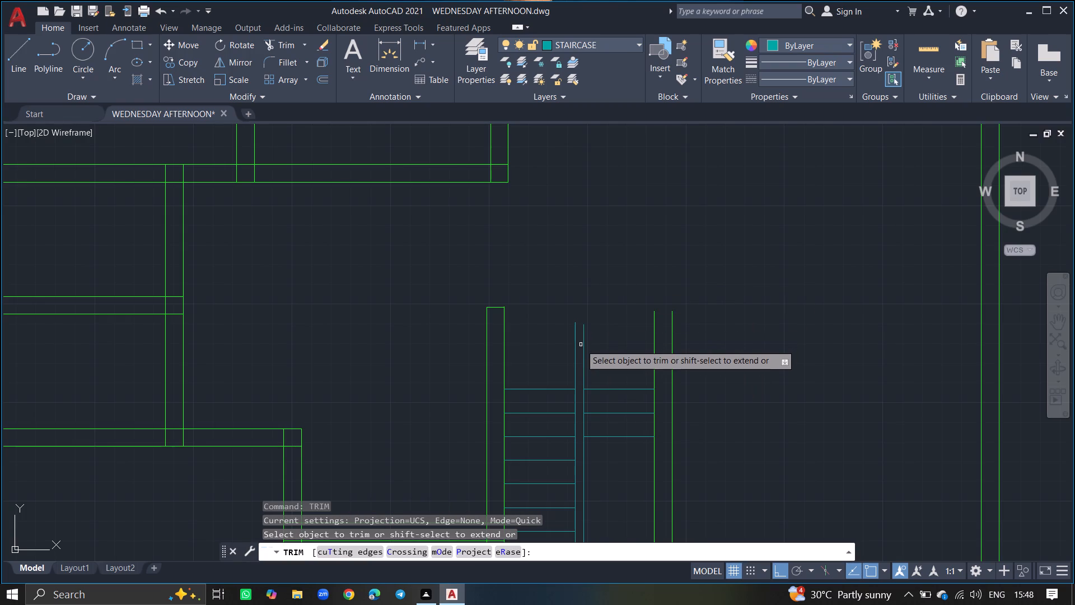
{"action": "left_click", "coordinate": [576, 361]}
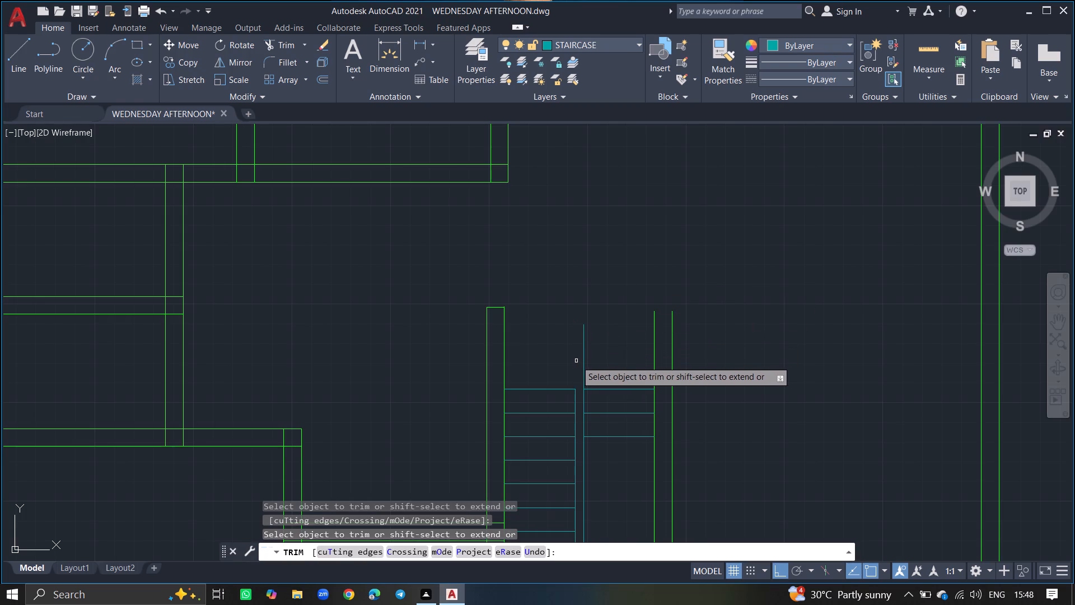
{"action": "left_click", "coordinate": [583, 361]}
{"action": "key", "text": "Return"}
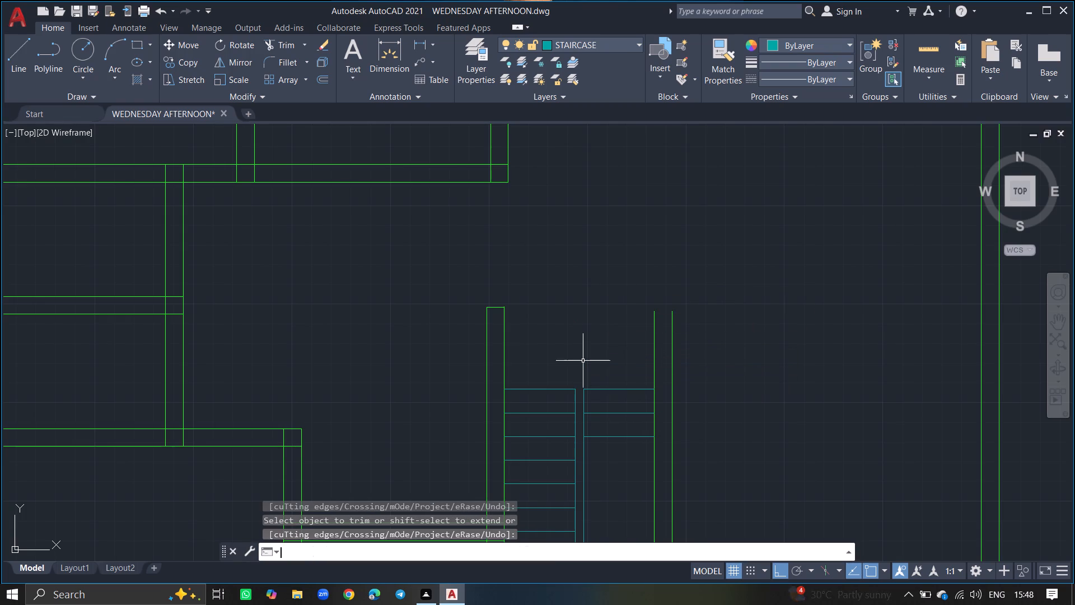
Extend the west flight's top tread line east across the gap between the flights.
{"action": "scroll", "coordinate": [583, 361], "scroll_direction": "up", "scroll_amount": 5, "text": "ctrl"}
{"action": "scroll", "coordinate": [583, 361], "scroll_direction": "down", "scroll_amount": 5, "text": "ctrl"}
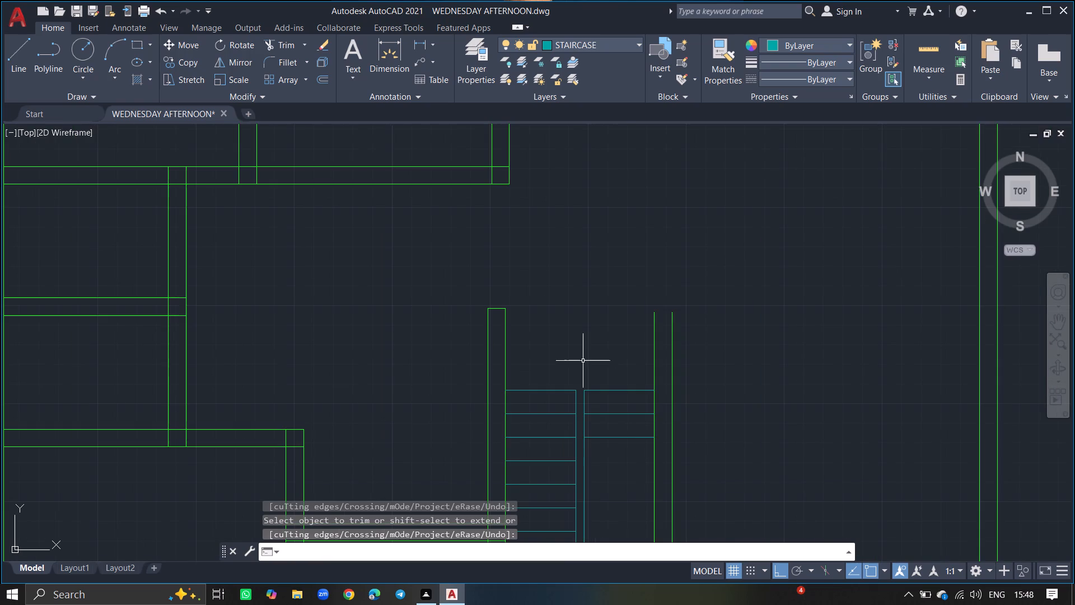
{"action": "type", "text": "EX"}
{"action": "key", "text": "Return"}
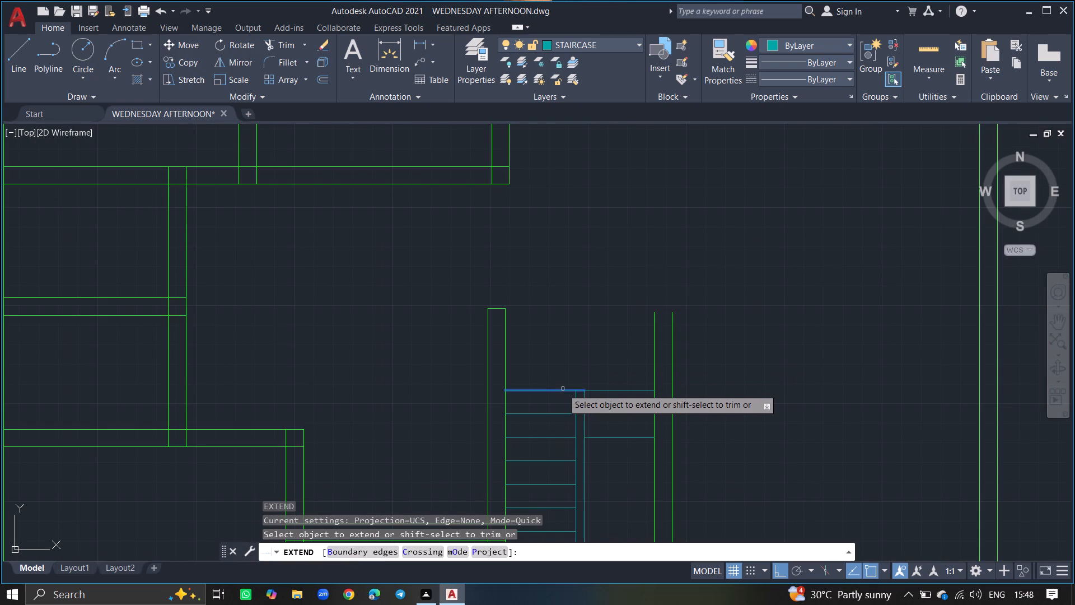
{"action": "left_click_drag", "start_coordinate": [564, 389], "coordinate": [579, 370]}
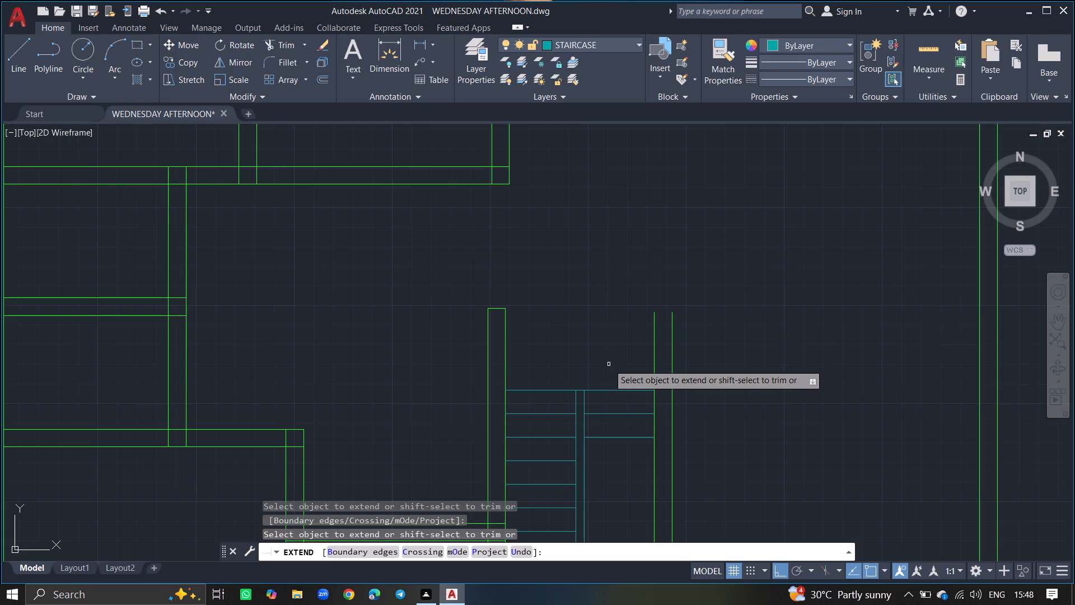
{"action": "key", "text": "Return"}
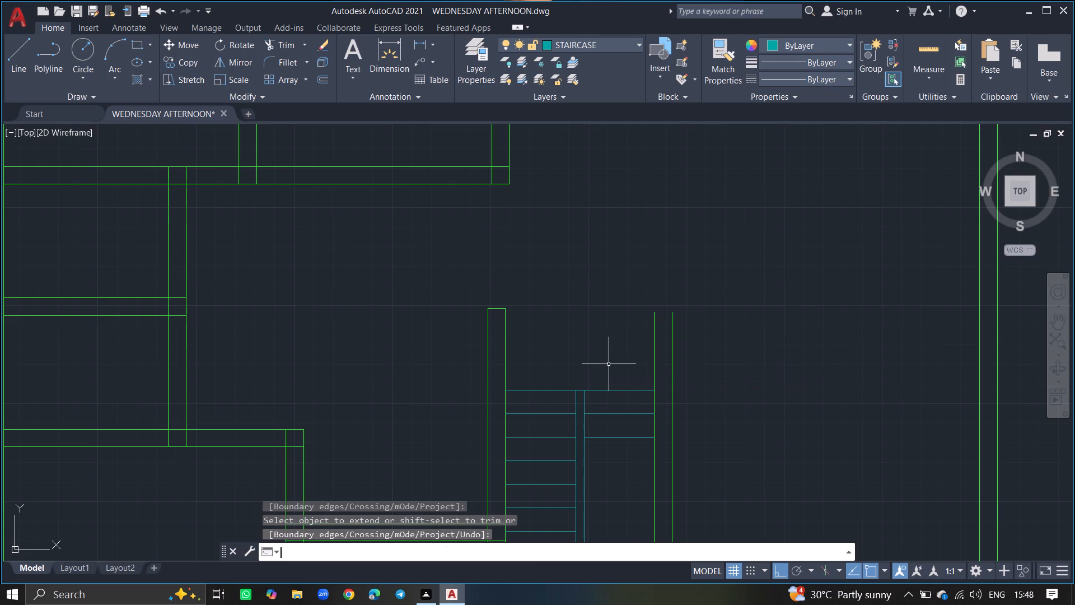
Draw a line across the staircase's east wall, from the top tread's east end to the outer wall line.
{"action": "key", "text": "l"}
{"action": "key", "text": "Return"}
{"action": "scroll", "coordinate": [609, 364], "scroll_direction": "up", "scroll_amount": 3, "text": "ctrl"}
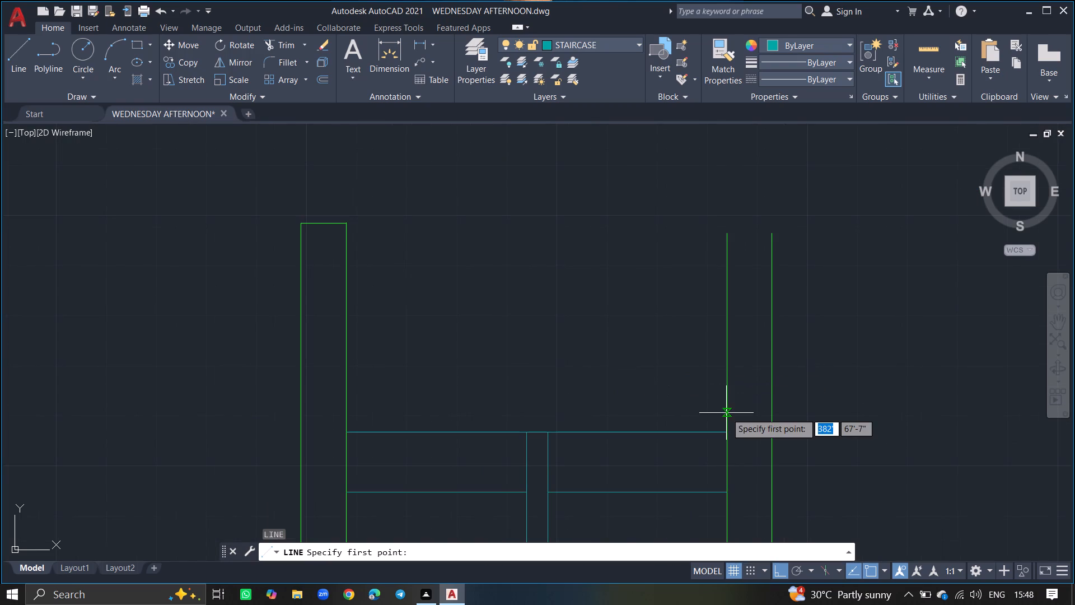
{"action": "left_click_drag", "start_coordinate": [727, 431], "coordinate": [765, 433]}
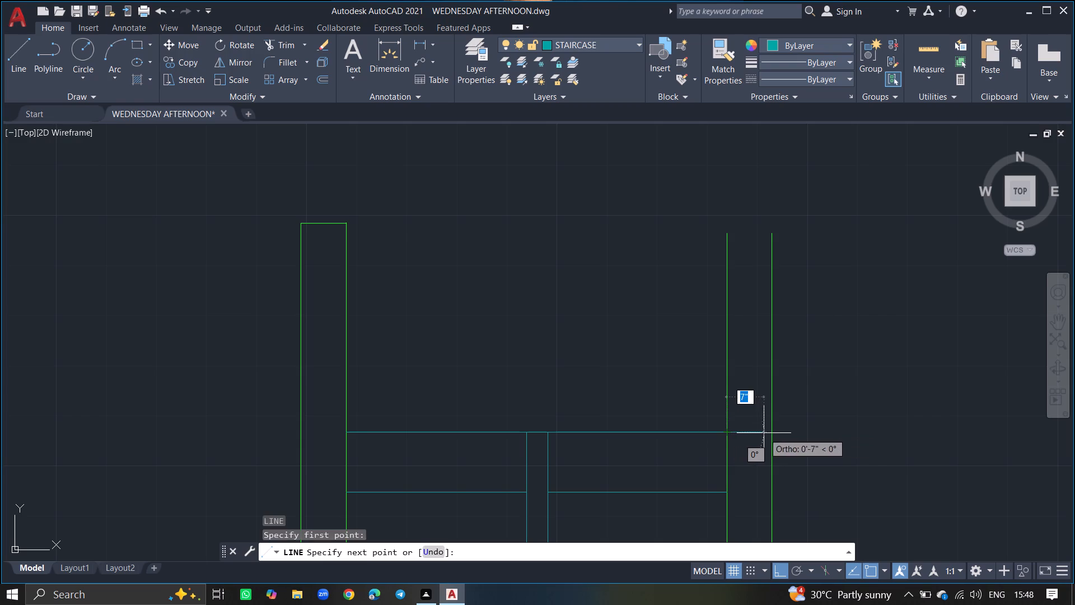
{"action": "left_click_drag", "start_coordinate": [765, 433], "coordinate": [770, 434]}
{"action": "left_click", "coordinate": [770, 434]}
{"action": "key", "text": "Return"}
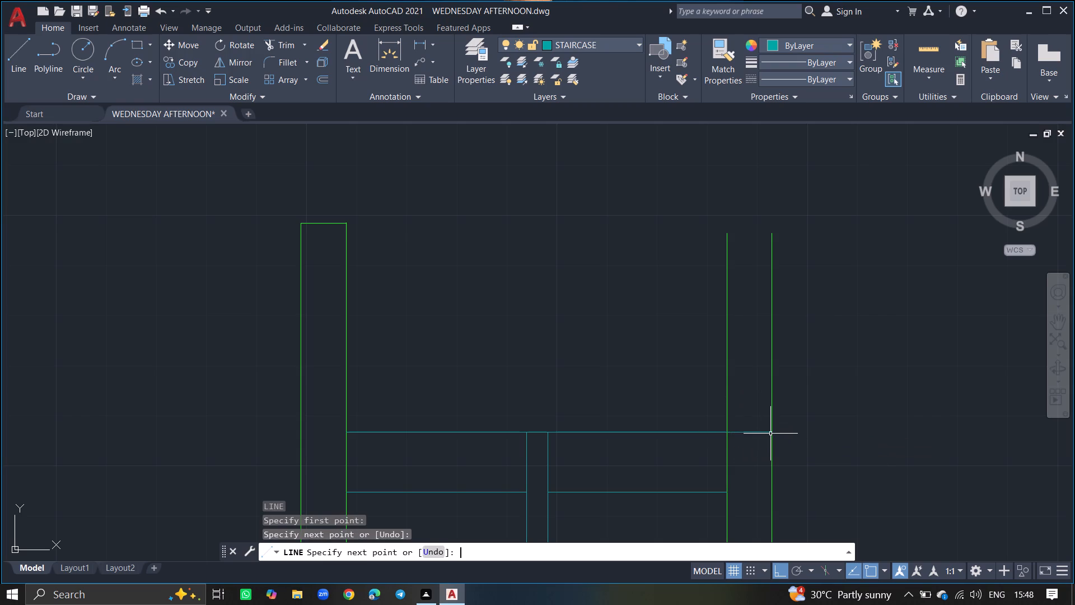
Trim both lines of the staircase's east wall north of the top tread line.
{"action": "type", "text": "TRIM"}
{"action": "key", "text": "Return"}
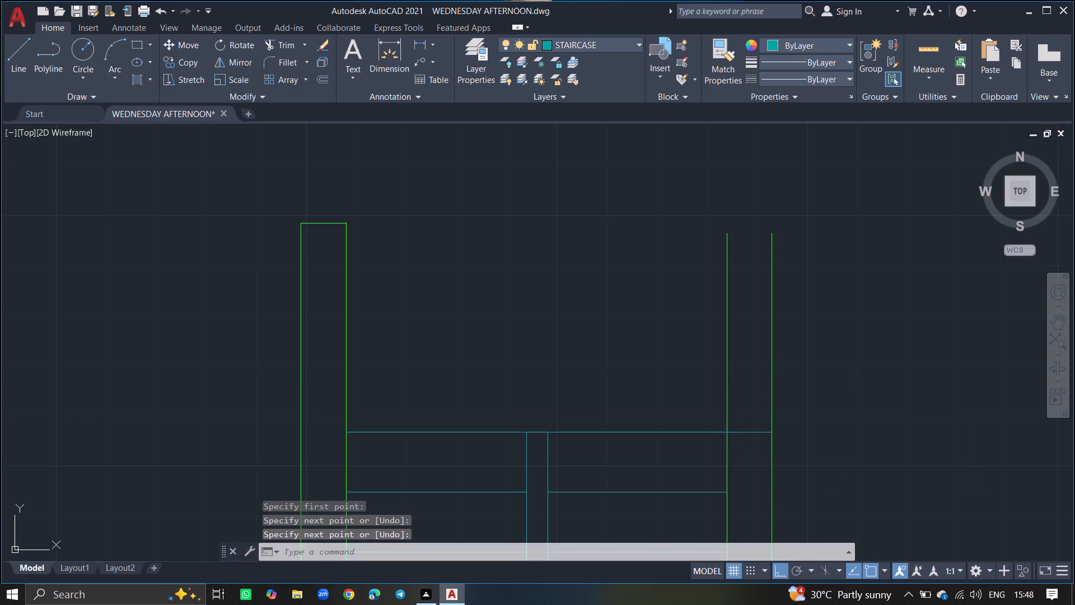
{"action": "left_click", "coordinate": [773, 376]}
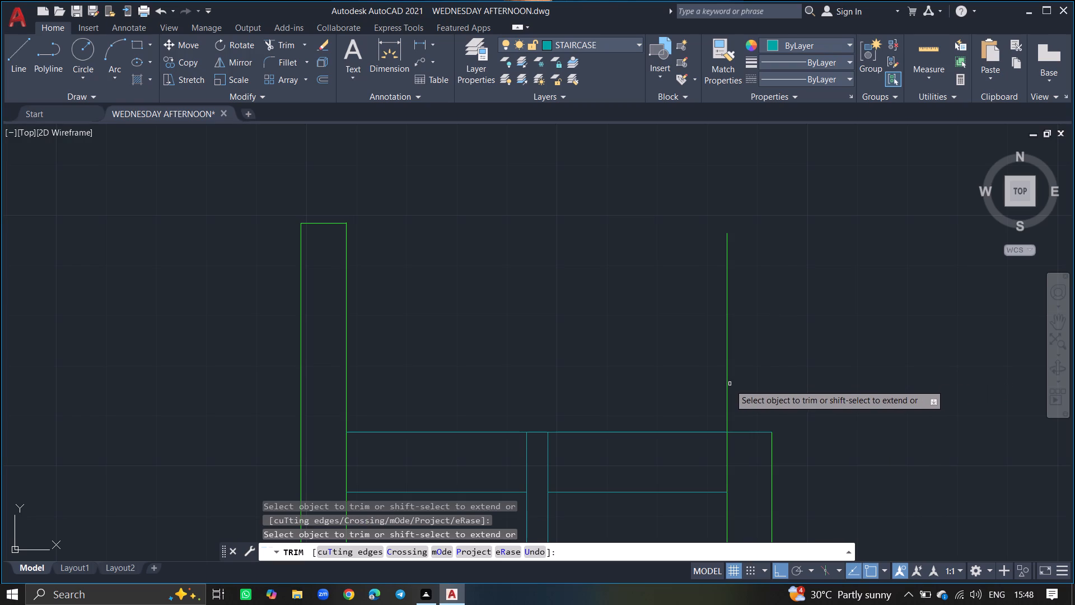
{"action": "left_click", "coordinate": [728, 384]}
{"action": "key", "text": "Return"}
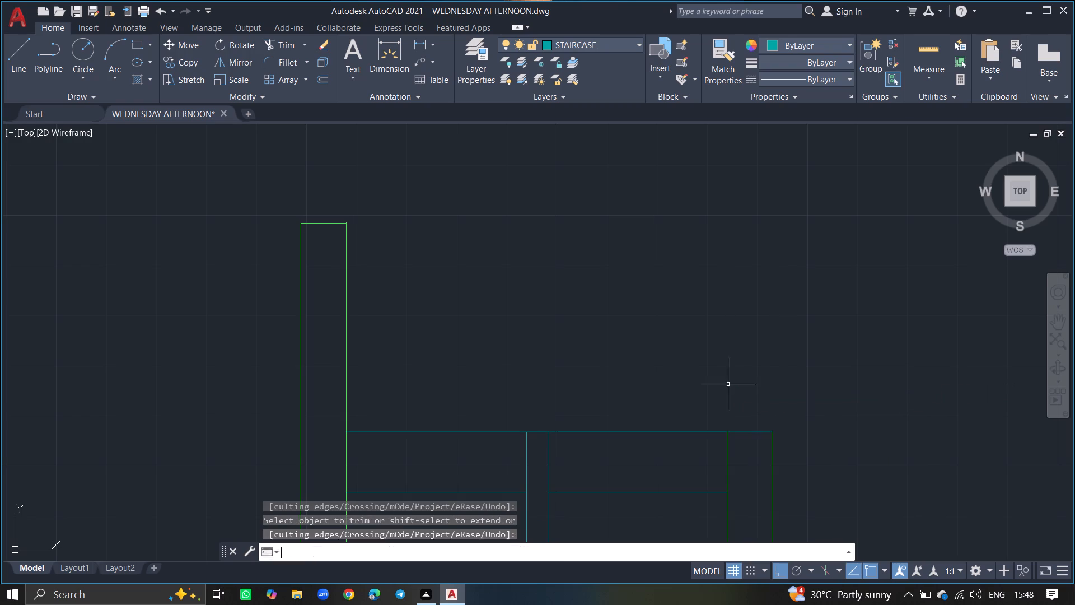
Draw a 3' line north from the outer northeast corner of the staircase's east wall.
{"action": "scroll", "coordinate": [721, 387], "scroll_direction": "down", "scroll_amount": 7, "text": "ctrl"}
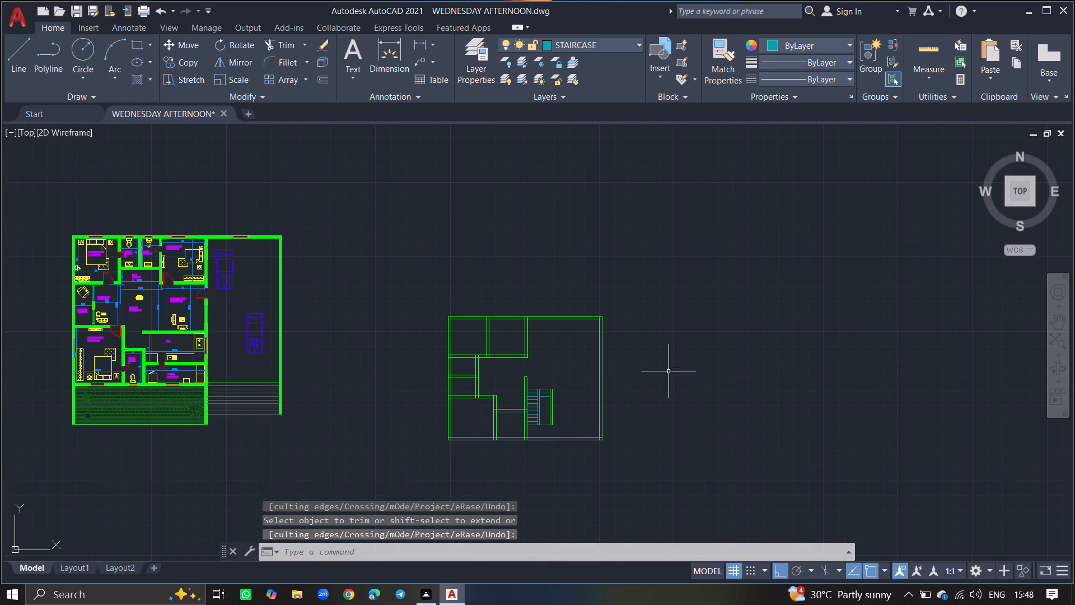
{"action": "scroll", "coordinate": [548, 374], "scroll_direction": "up", "scroll_amount": 4, "text": "ctrl"}
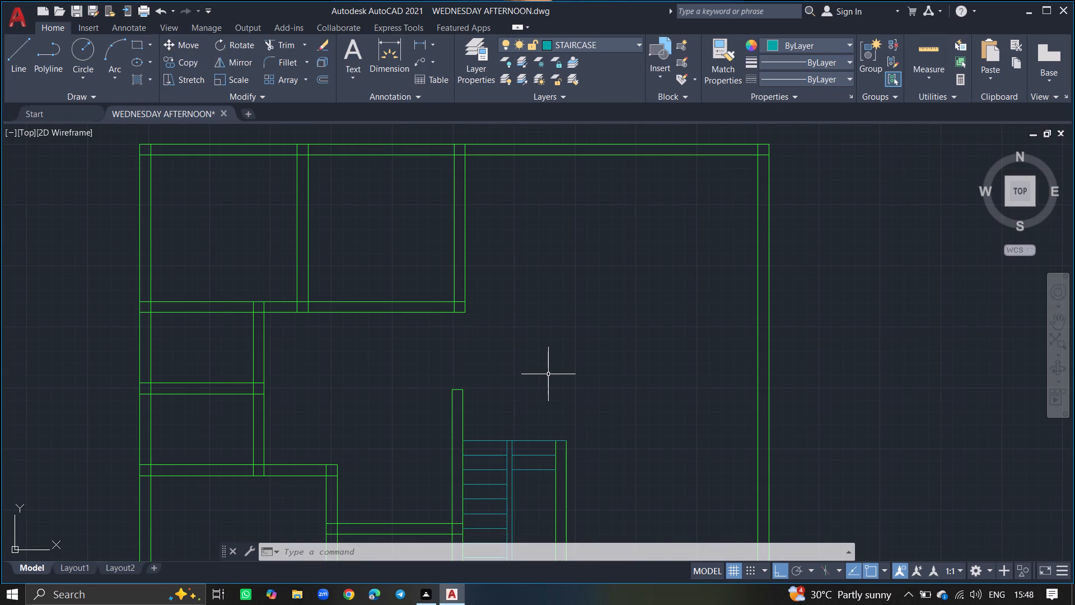
{"action": "key", "text": "l"}
{"action": "key", "text": "Return"}
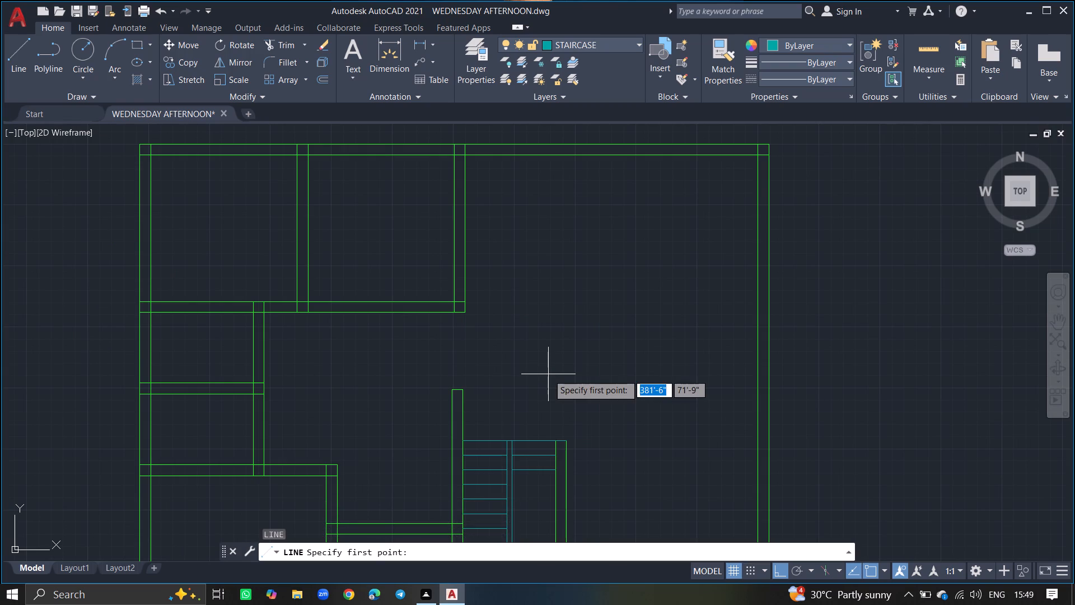
{"action": "scroll", "coordinate": [571, 412], "scroll_direction": "up", "scroll_amount": 3, "text": "ctrl"}
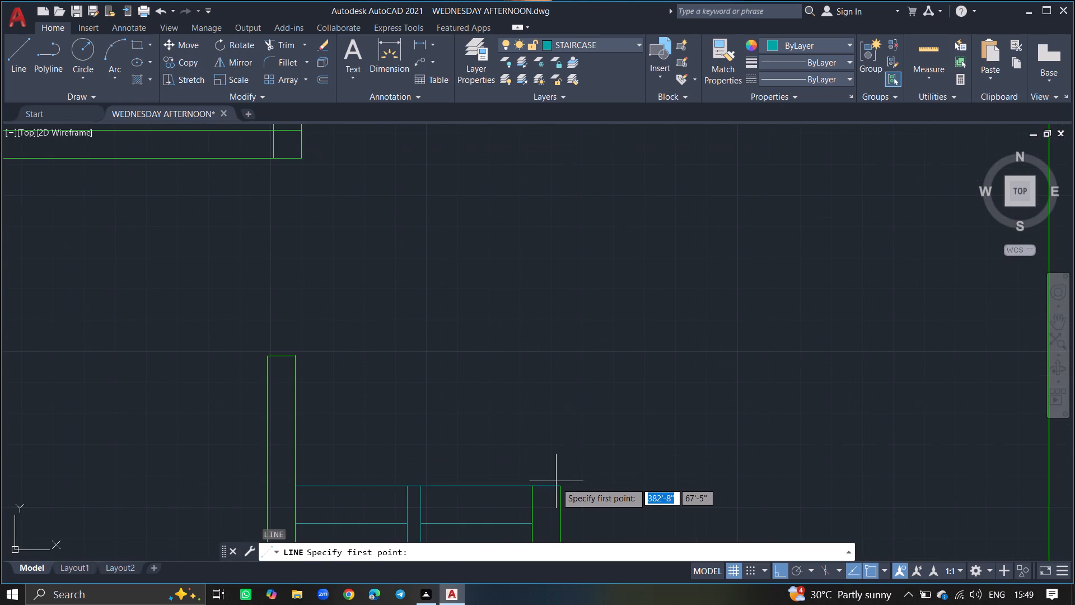
{"action": "left_click", "coordinate": [564, 491]}
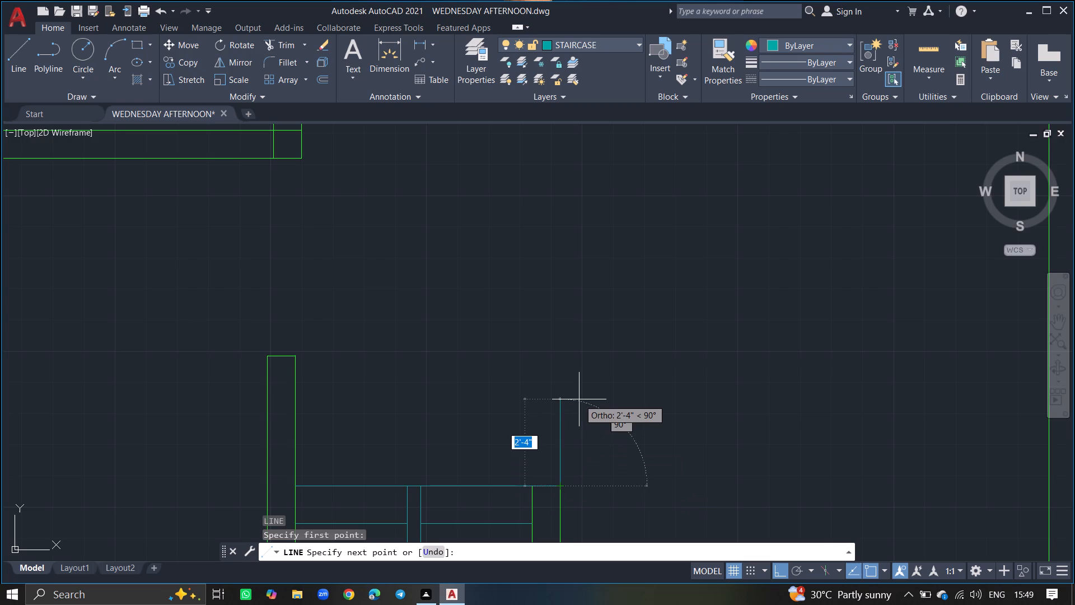
{"action": "type", "text": "3'"}
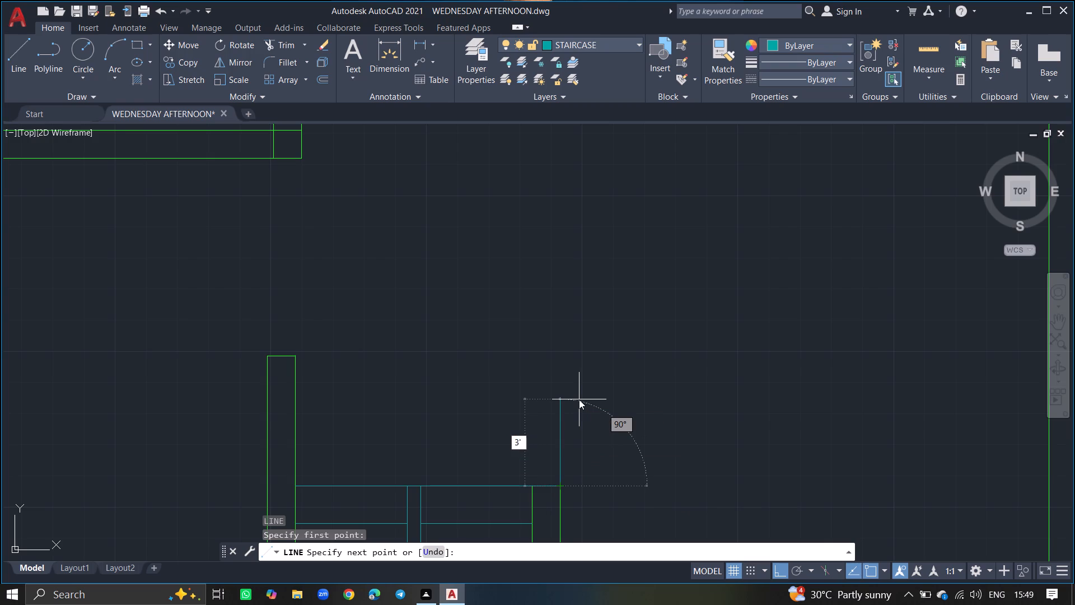
{"action": "key", "text": "Return"}
{"action": "key", "text": "Return"}
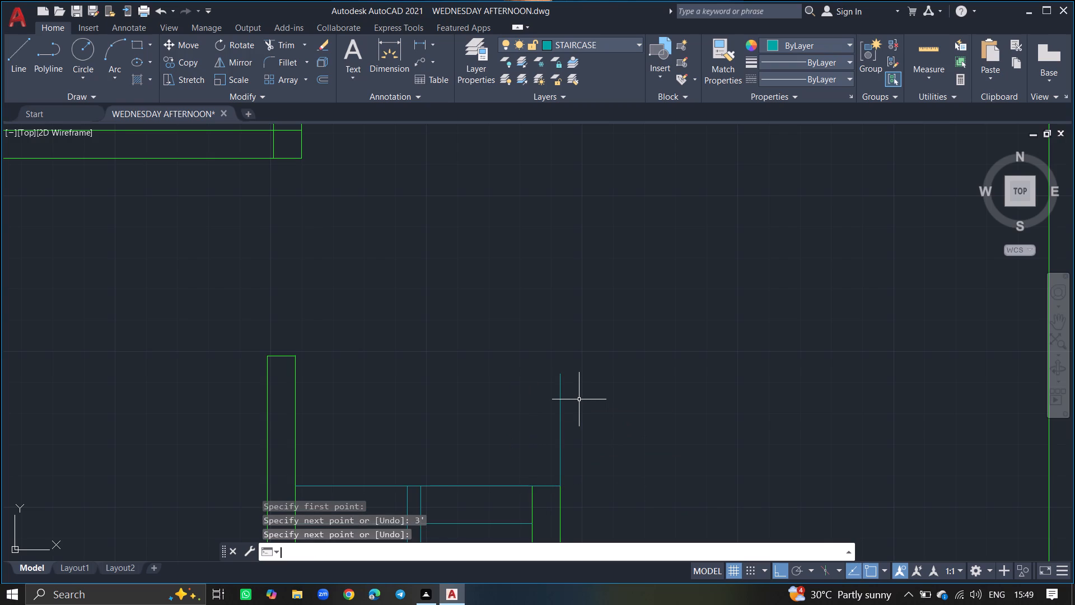
Offset the 3' vertical line at the staircase's northeast corner 1' east, and offset that copy another 1' east.
{"action": "left_click_drag", "start_coordinate": [560, 399], "coordinate": [585, 399]}
{"action": "type", "text": "OFFSET"}
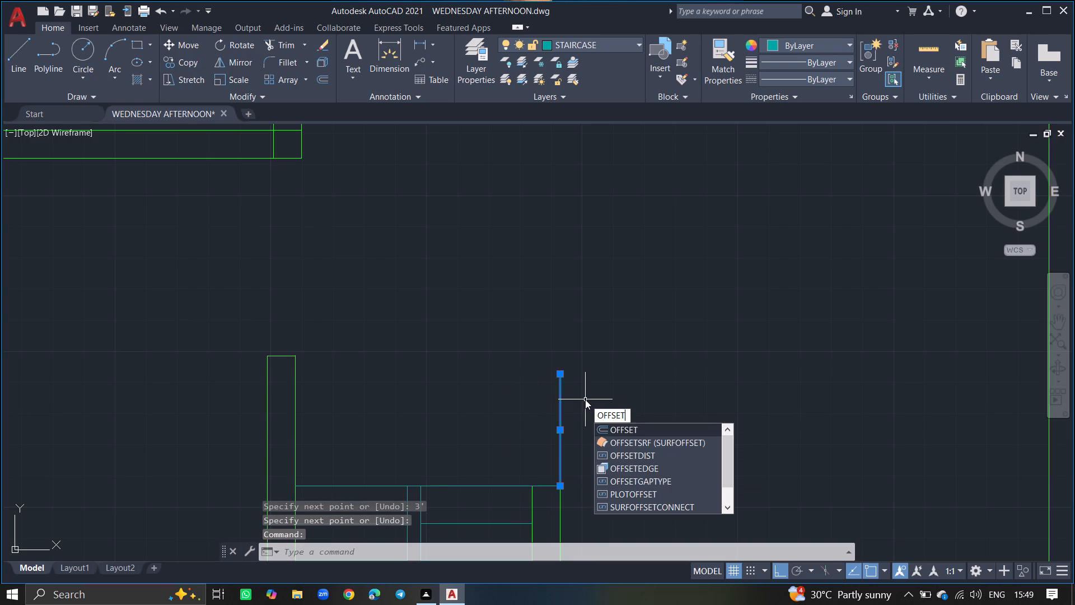
{"action": "key", "text": "Return"}
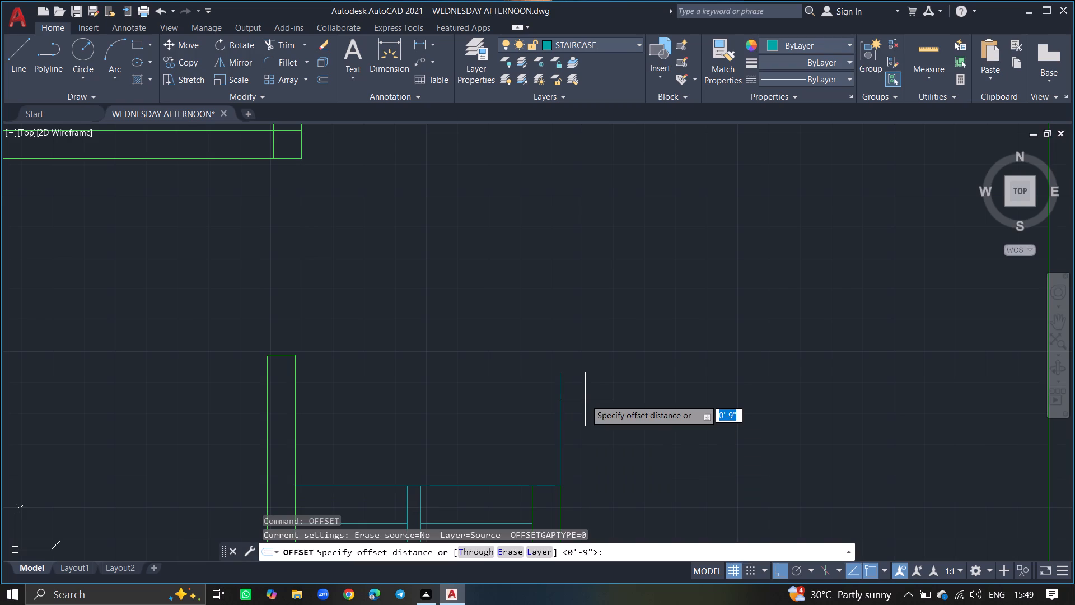
{"action": "key", "text": "1"}
{"action": "key", "text": "apostrophe"}
{"action": "key", "text": "Return"}
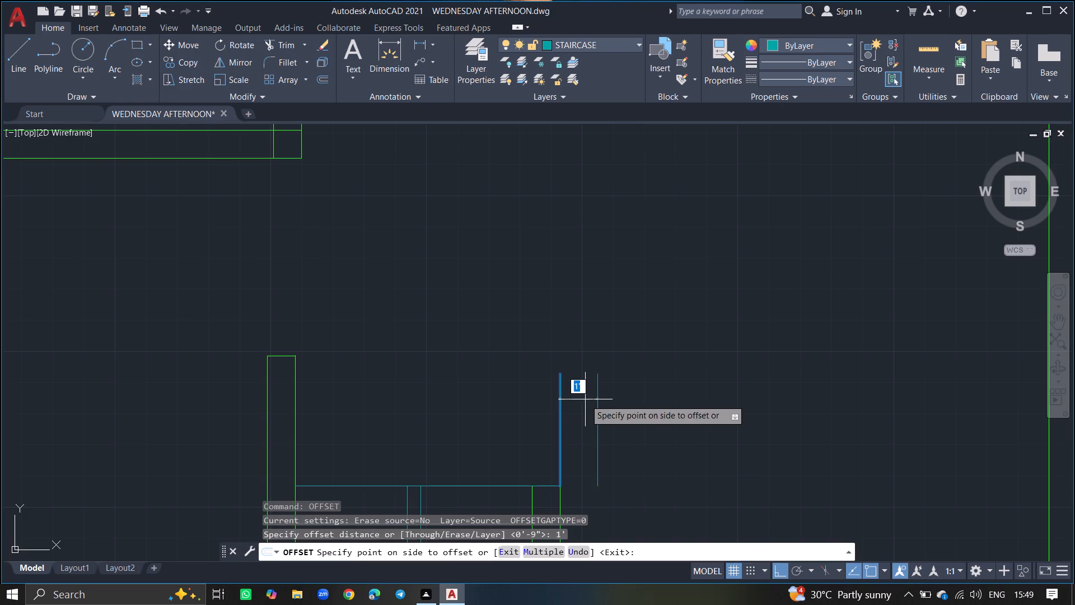
{"action": "left_click", "coordinate": [585, 399]}
{"action": "scroll", "coordinate": [585, 399], "scroll_direction": "down", "scroll_amount": 3, "text": "ctrl"}
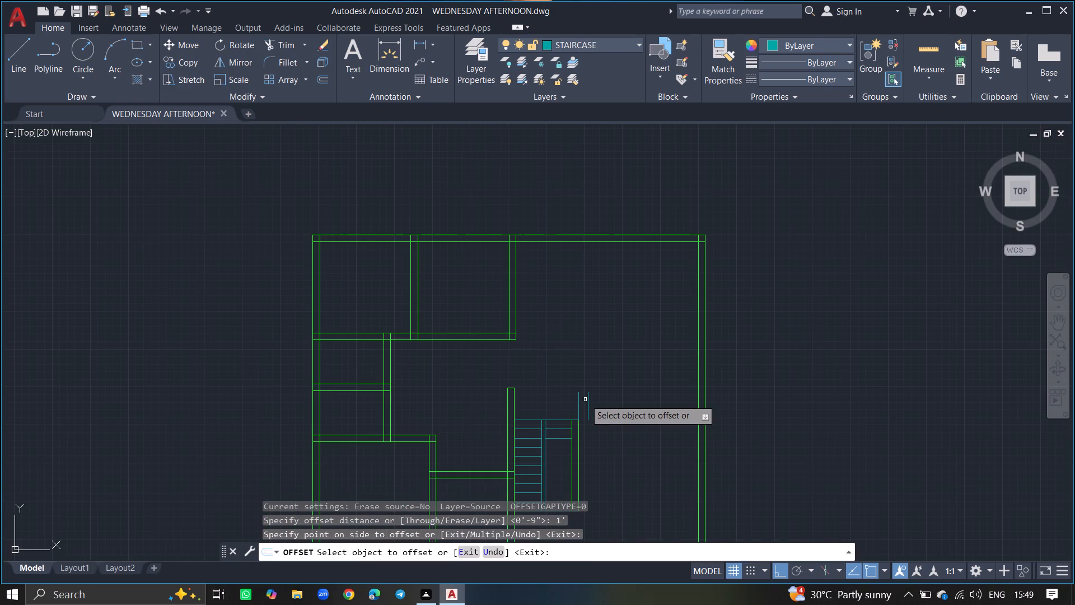
{"action": "left_click_drag", "start_coordinate": [587, 403], "coordinate": [607, 402]}
{"action": "left_click", "coordinate": [607, 402]}
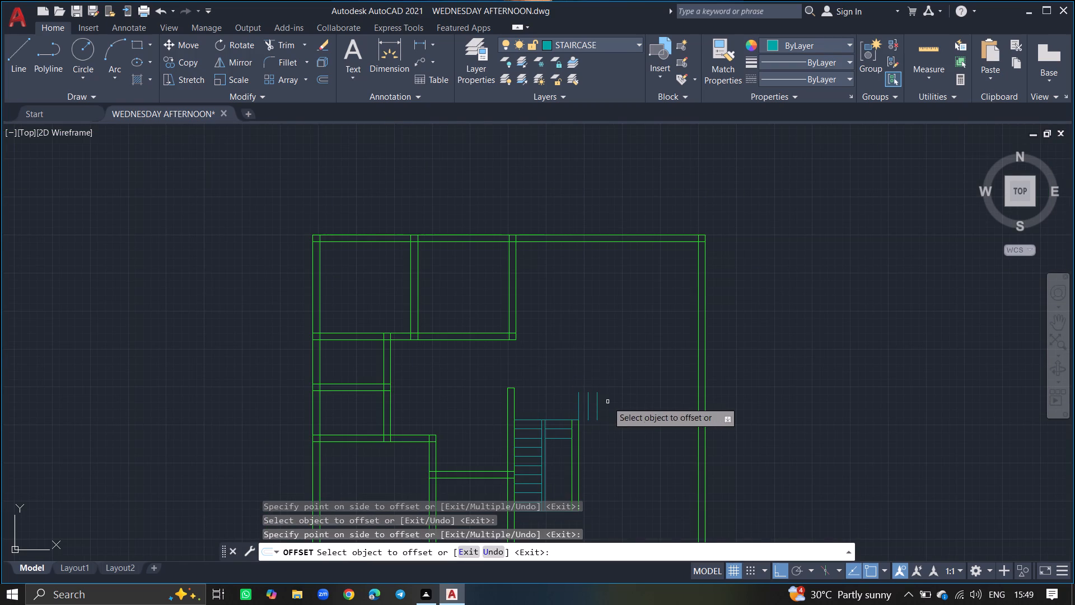
{"action": "scroll", "coordinate": [607, 402], "scroll_direction": "up", "scroll_amount": 1, "text": "ctrl"}
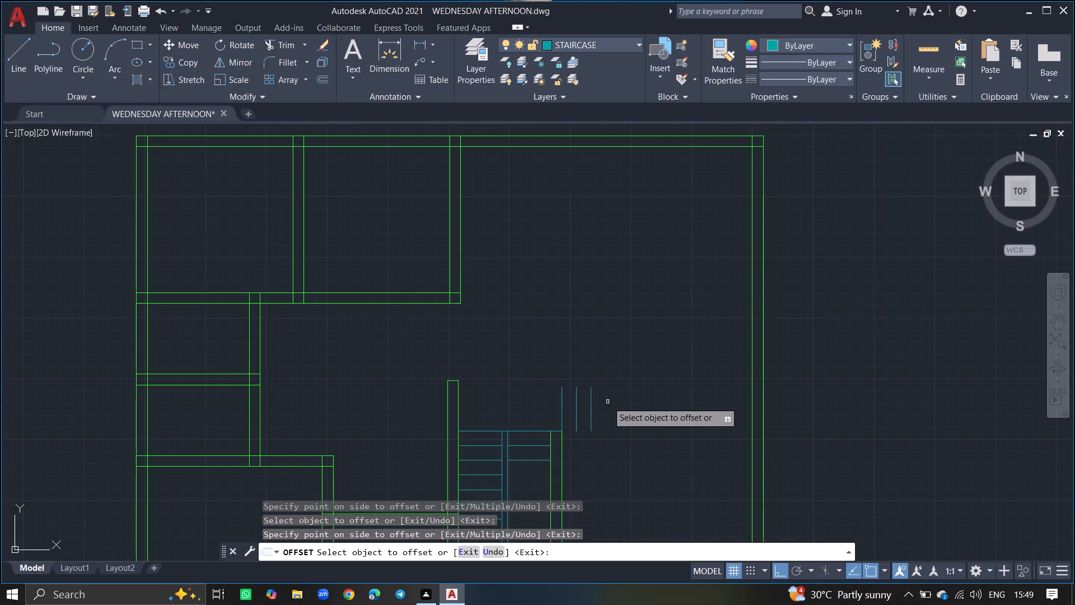
{"action": "scroll", "coordinate": [607, 402], "scroll_direction": "up", "scroll_amount": 1, "text": "ctrl"}
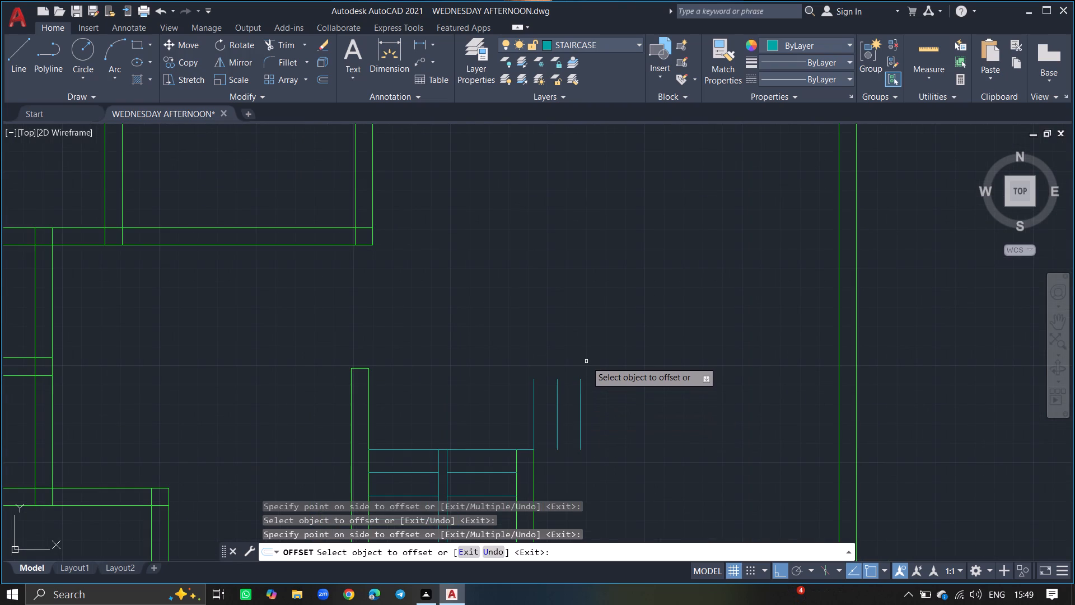
{"action": "key", "text": "Return"}
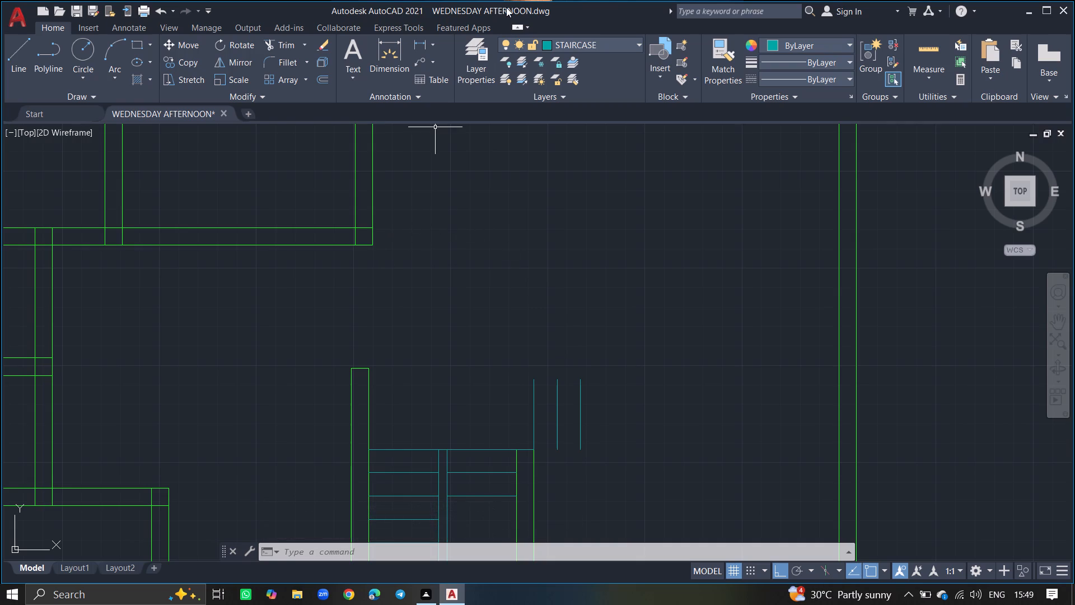
Make WALLS the current layer.
{"action": "left_click", "coordinate": [475, 40]}
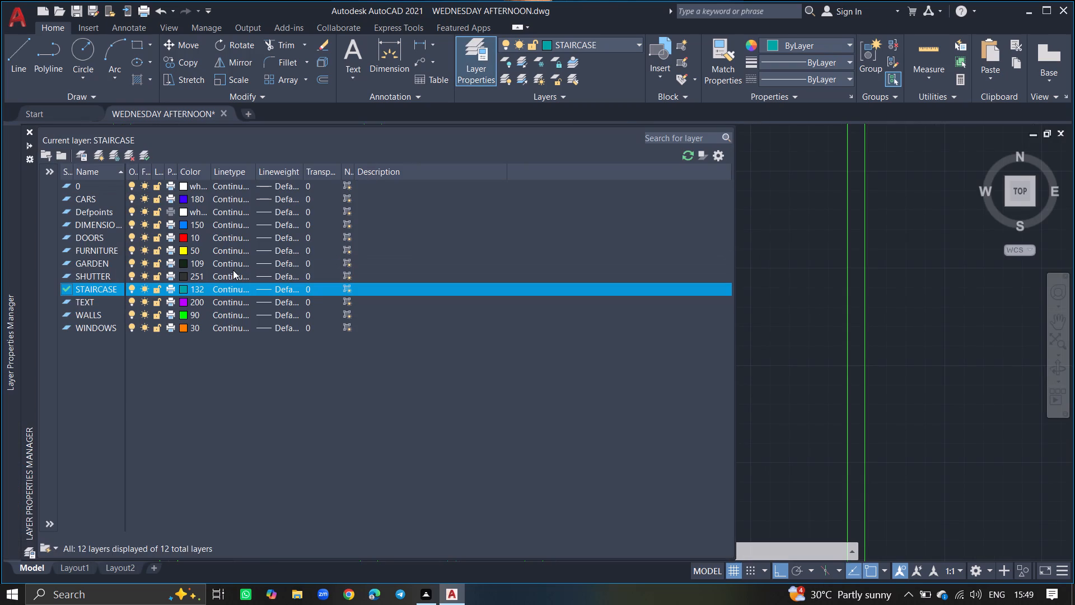
{"action": "double_click", "coordinate": [107, 312]}
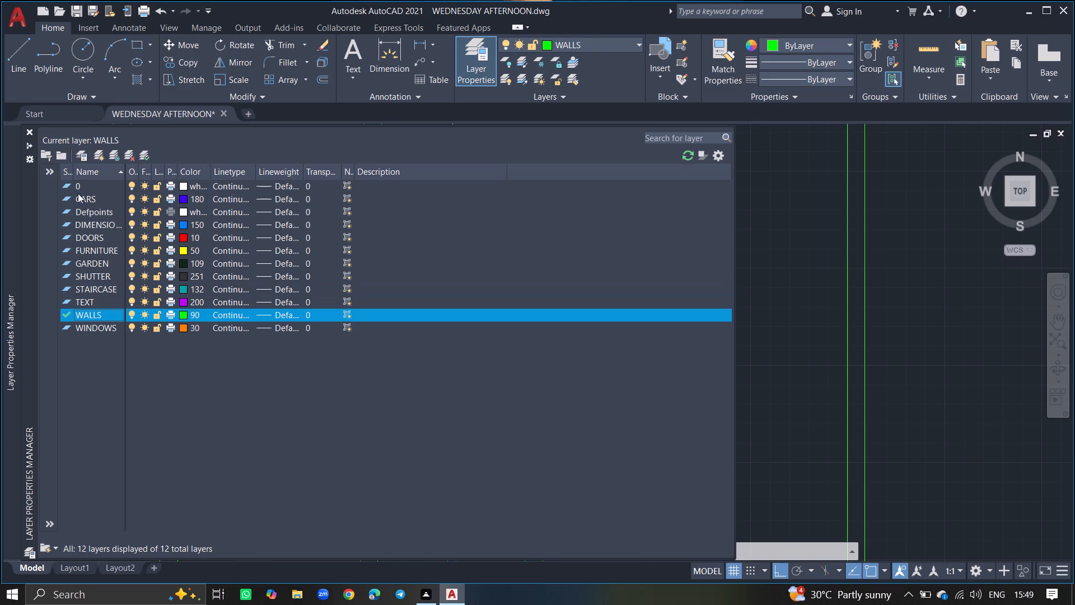
{"action": "left_click", "coordinate": [29, 130]}
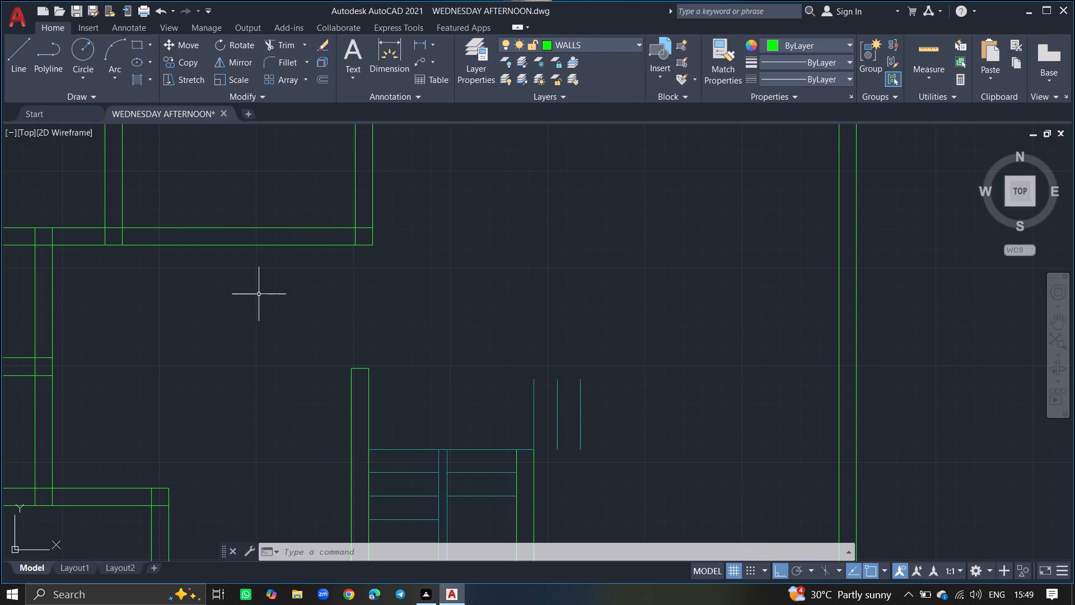
Draw a line about 6'-11" east from the room wall's southeast corner, aligned with the first 3' stair line.
{"action": "key", "text": "l"}
{"action": "key", "text": "Return"}
{"action": "left_click", "coordinate": [372, 245]}
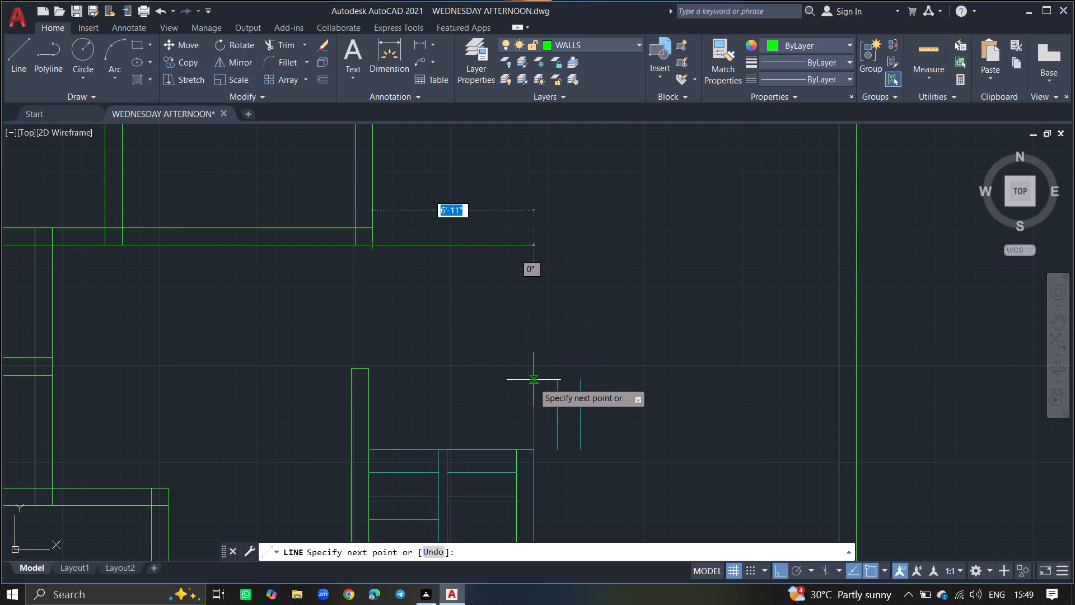
{"action": "left_click", "coordinate": [534, 244]}
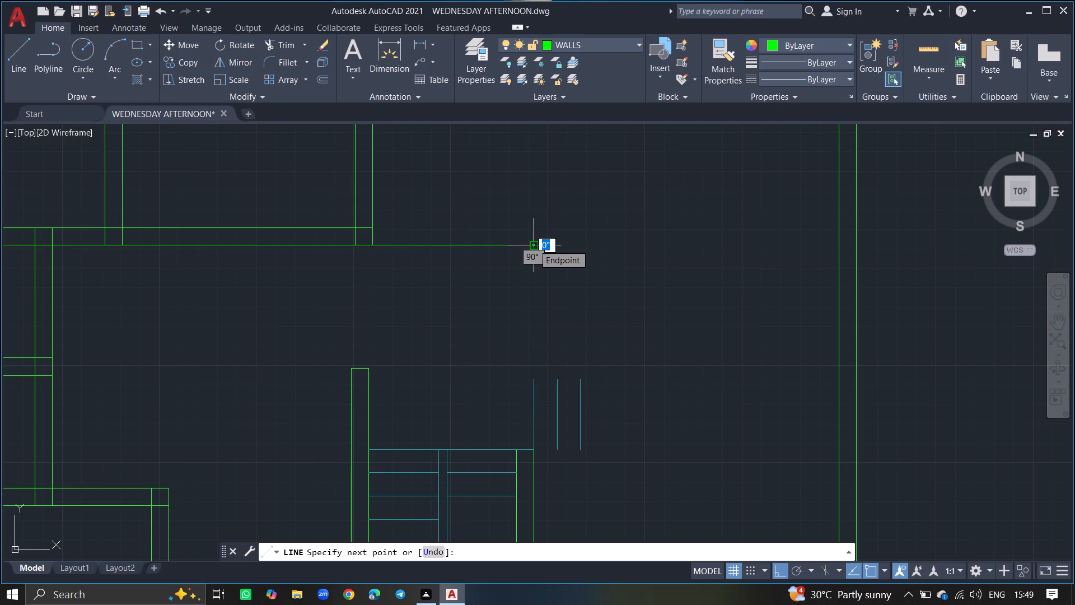
{"action": "key", "text": "Return"}
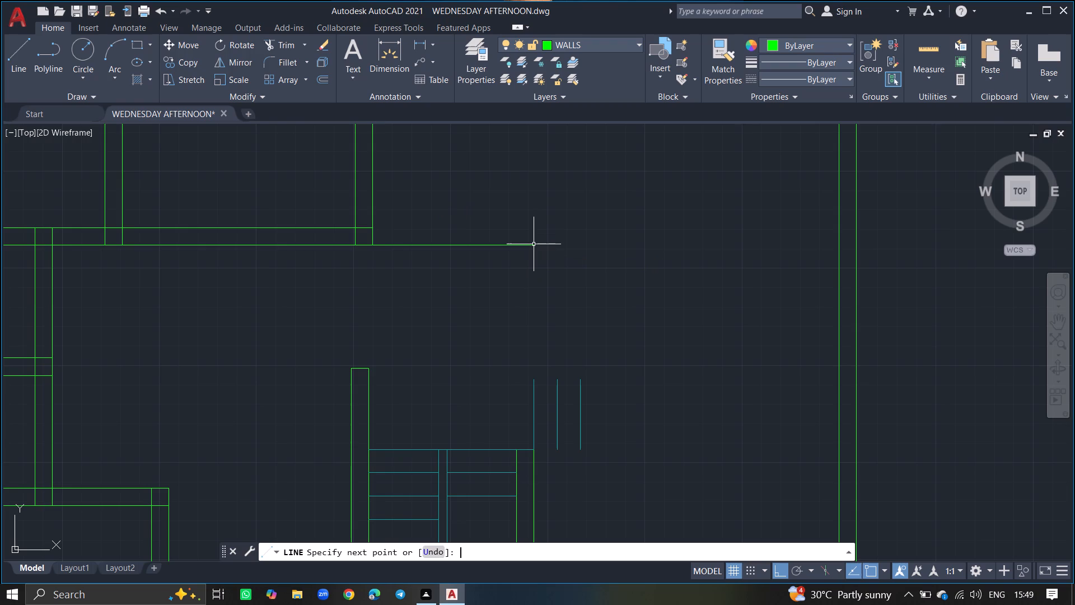
Offset the new horizontal wall line 9" north.
{"action": "left_click", "coordinate": [534, 244]}
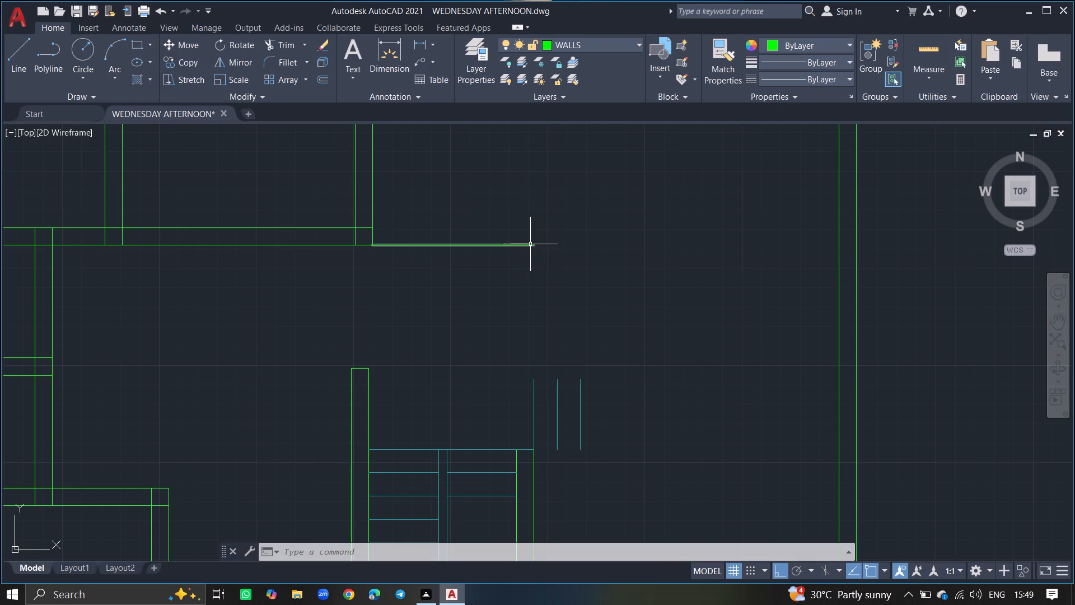
{"action": "left_click", "coordinate": [528, 245]}
{"action": "type", "text": "OFFSET"}
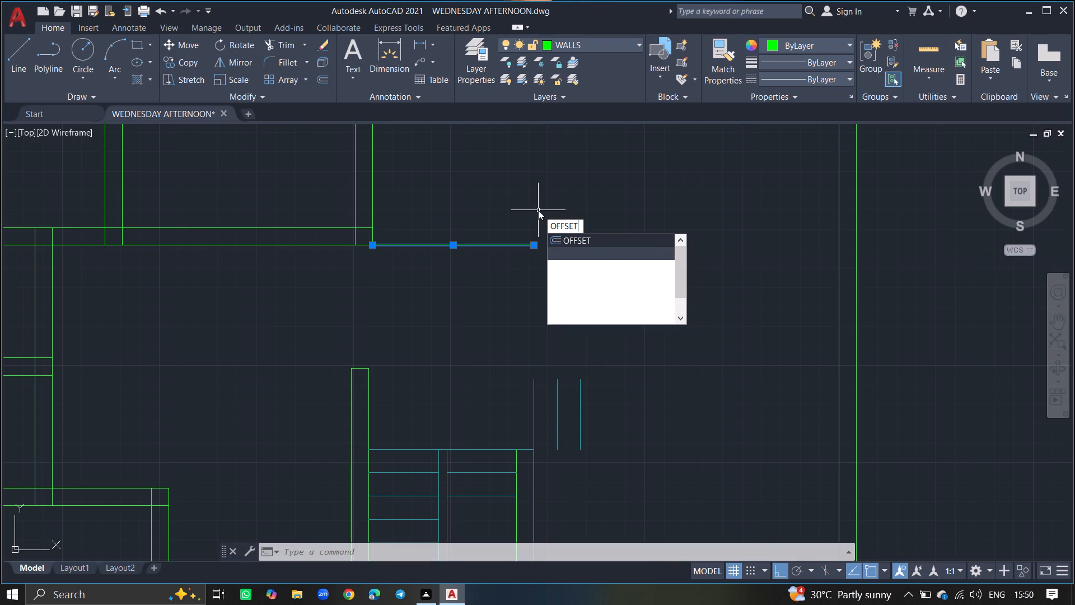
{"action": "key", "text": "Return"}
{"action": "key", "text": "9"}
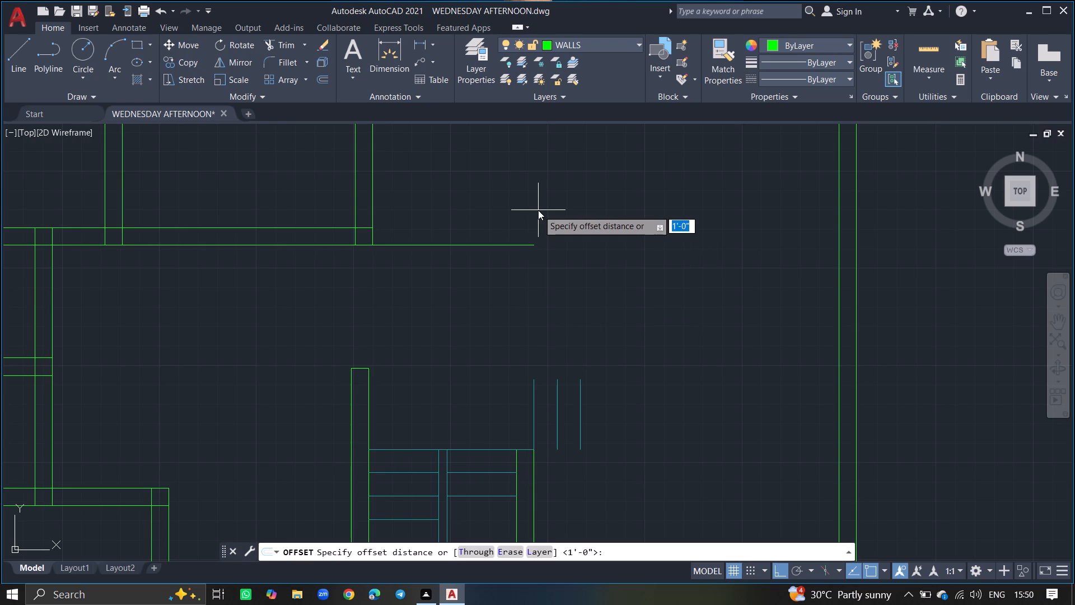
{"action": "key", "text": "shift+quotedbl"}
{"action": "key", "text": "Return"}
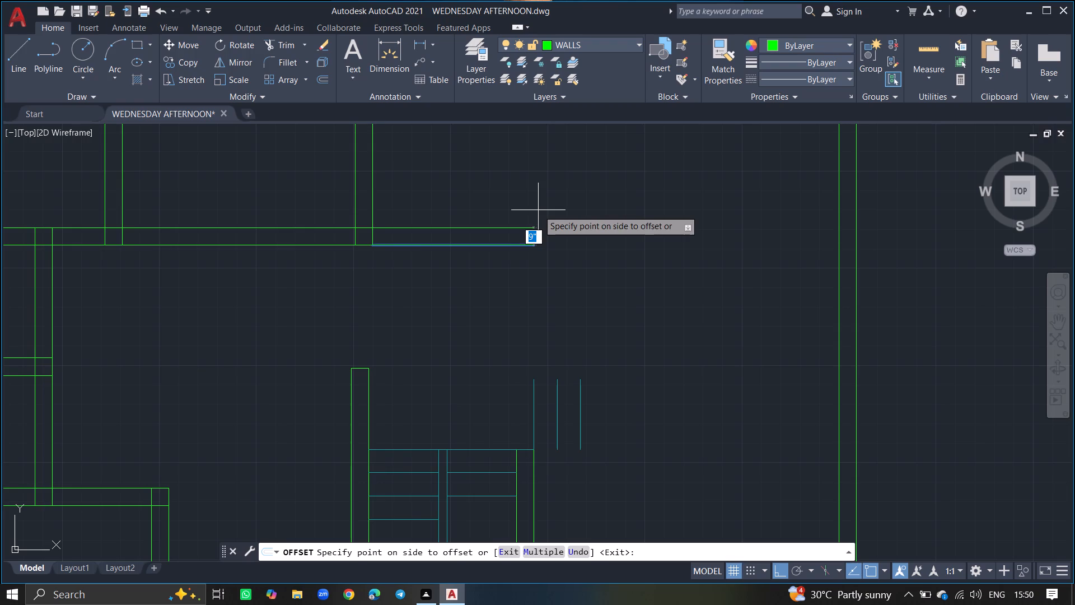
{"action": "left_click", "coordinate": [538, 210]}
{"action": "key", "text": "Return"}
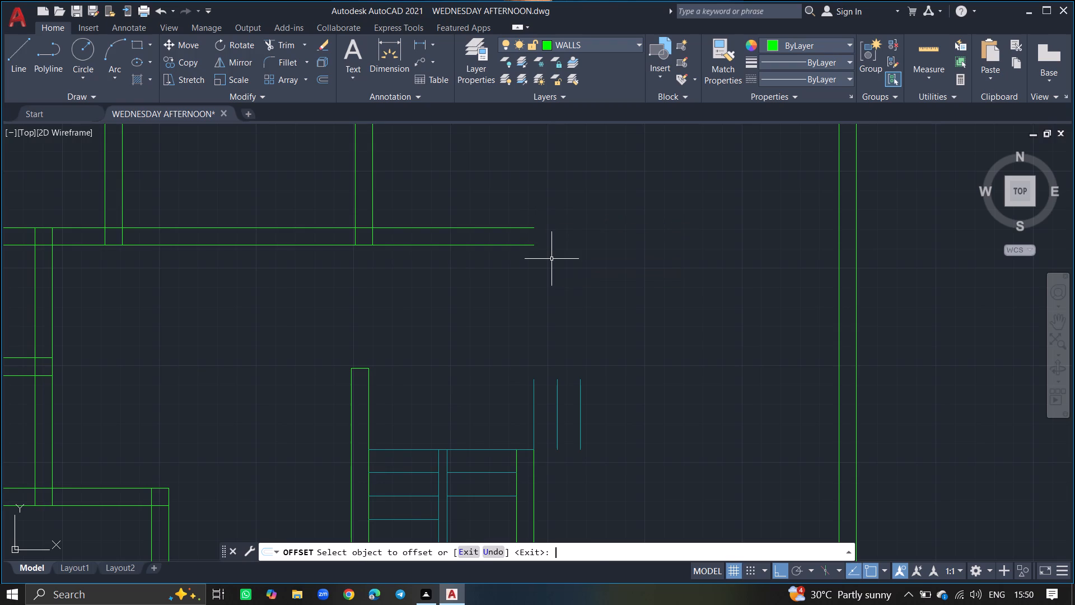
Draw wall lines from the lower wall line's east end down to the first stair line, 1' east, and north just past the upper wall line.
{"action": "scroll", "coordinate": [534, 241], "scroll_direction": "up", "scroll_amount": 1, "text": "ctrl"}
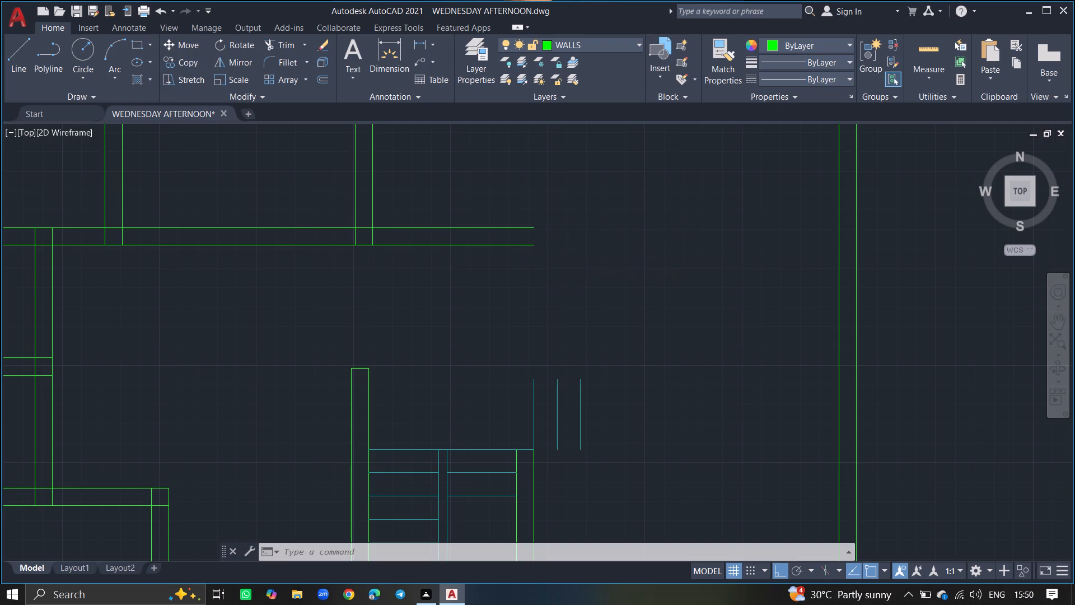
{"action": "scroll", "coordinate": [534, 241], "scroll_direction": "down", "scroll_amount": 4, "text": "ctrl"}
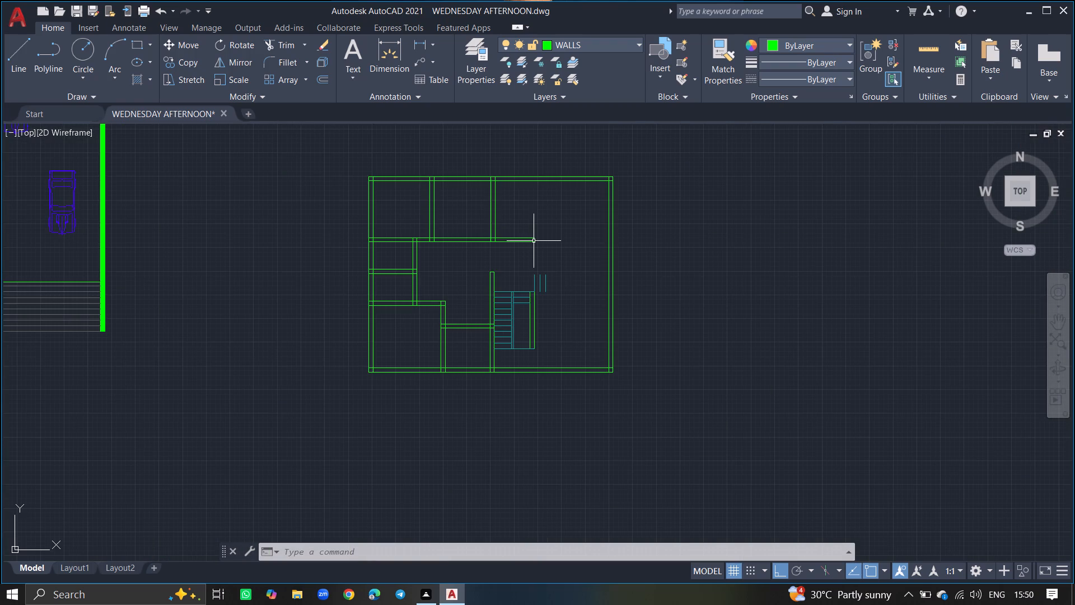
{"action": "scroll", "coordinate": [533, 240], "scroll_direction": "up", "scroll_amount": 1, "text": "ctrl"}
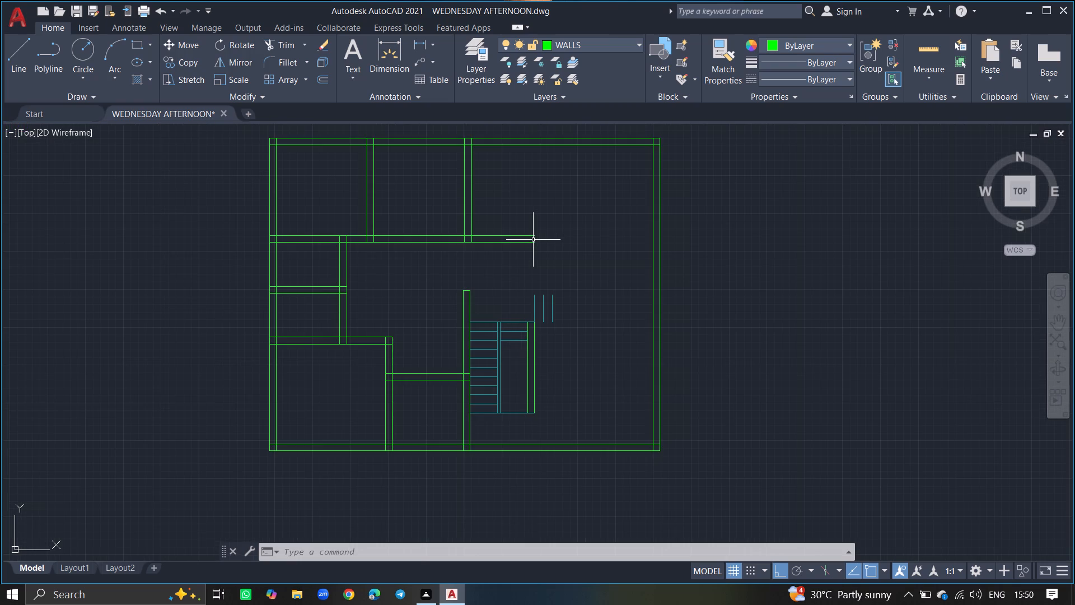
{"action": "scroll", "coordinate": [533, 240], "scroll_direction": "up", "scroll_amount": 1, "text": "ctrl"}
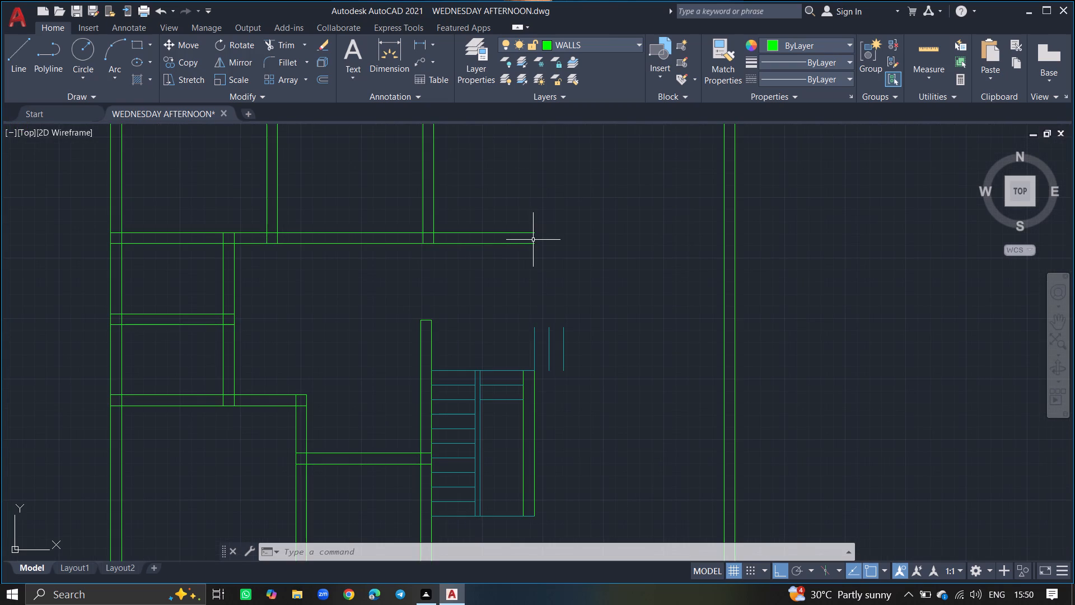
{"action": "type", "text": "L'"}
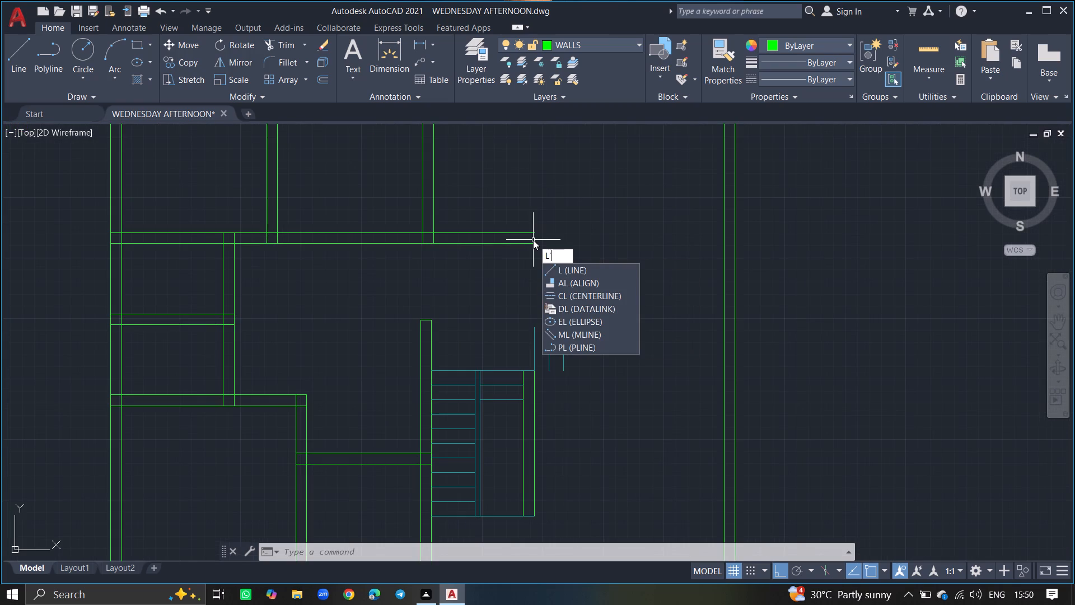
{"action": "key", "text": "Escape"}
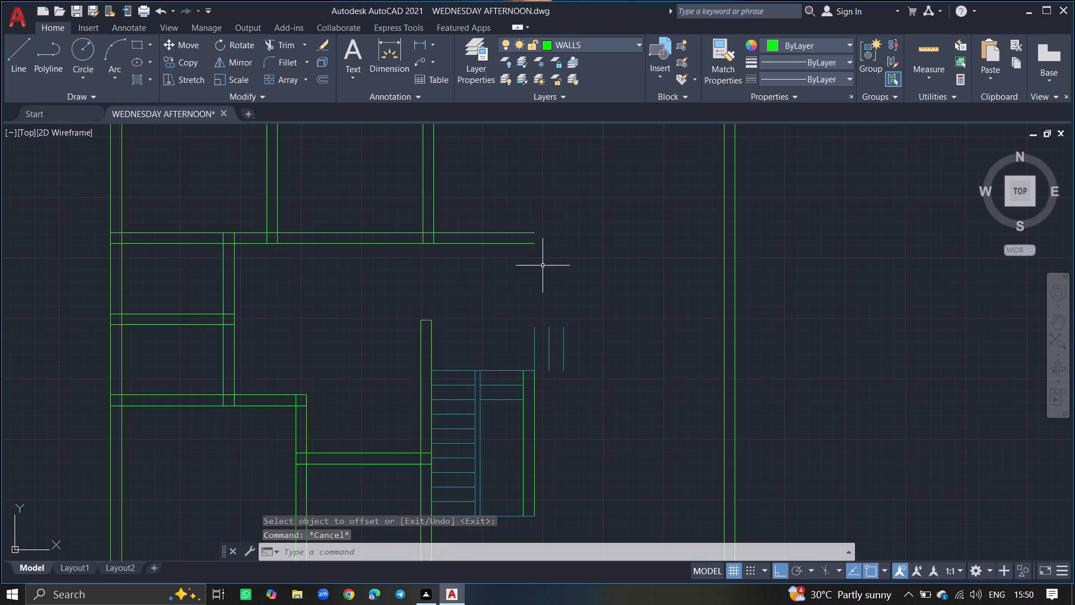
{"action": "key", "text": "l"}
{"action": "key", "text": "Return"}
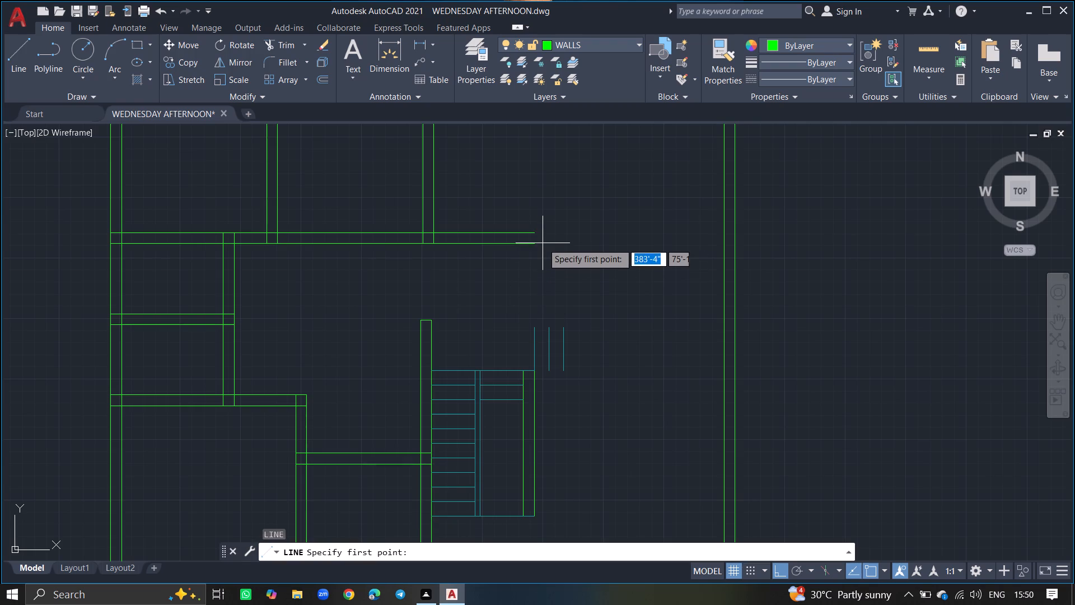
{"action": "left_click_drag", "start_coordinate": [532, 243], "coordinate": [541, 322]}
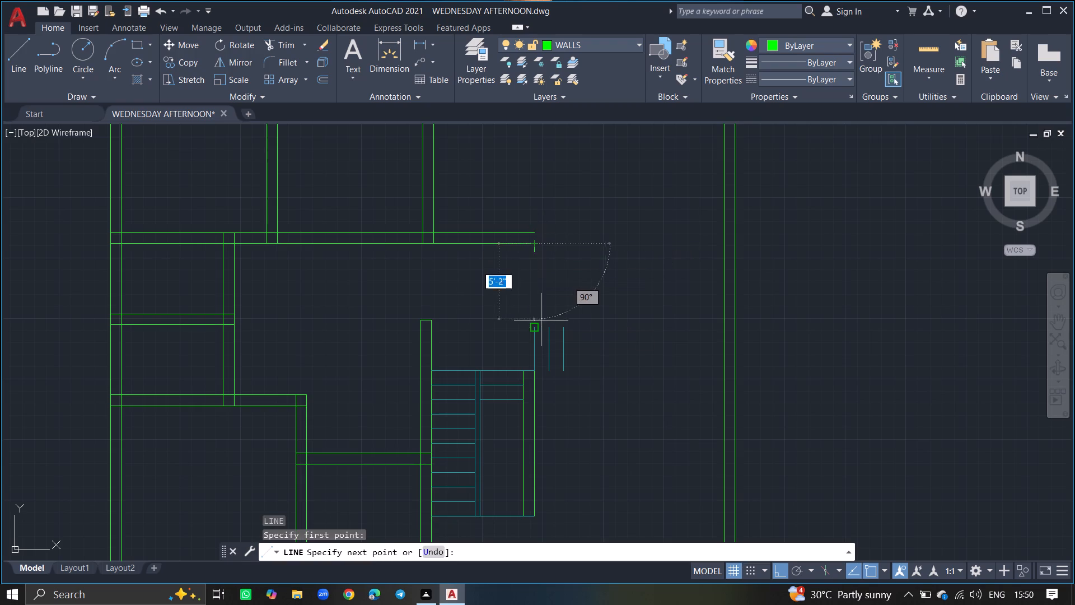
{"action": "left_click_drag", "start_coordinate": [541, 322], "coordinate": [541, 323]}
{"action": "scroll", "coordinate": [538, 320], "scroll_direction": "up", "scroll_amount": 4, "text": "ctrl"}
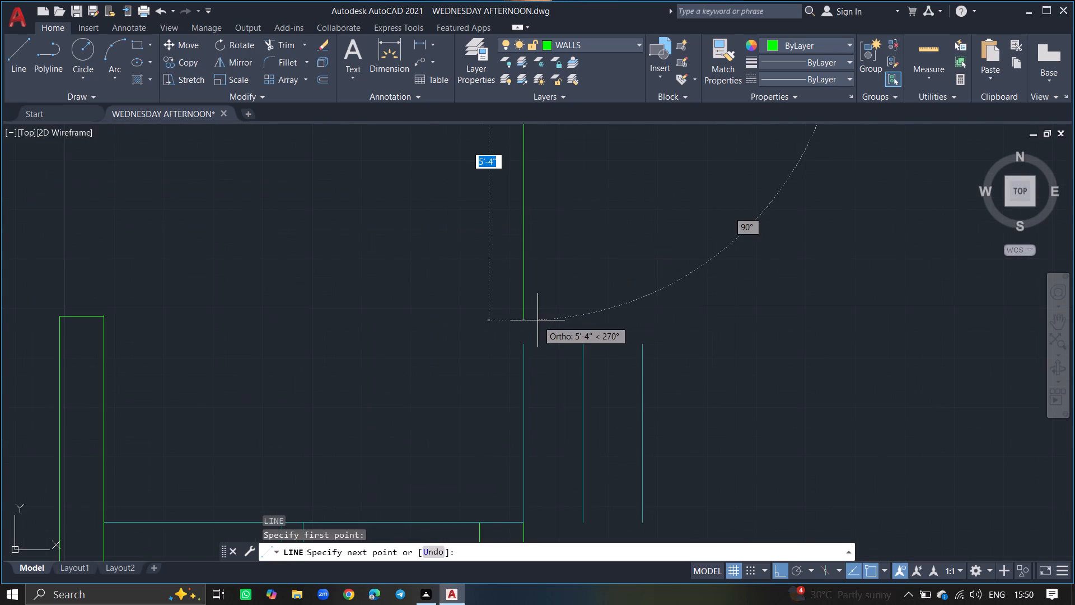
{"action": "left_click", "coordinate": [524, 340]}
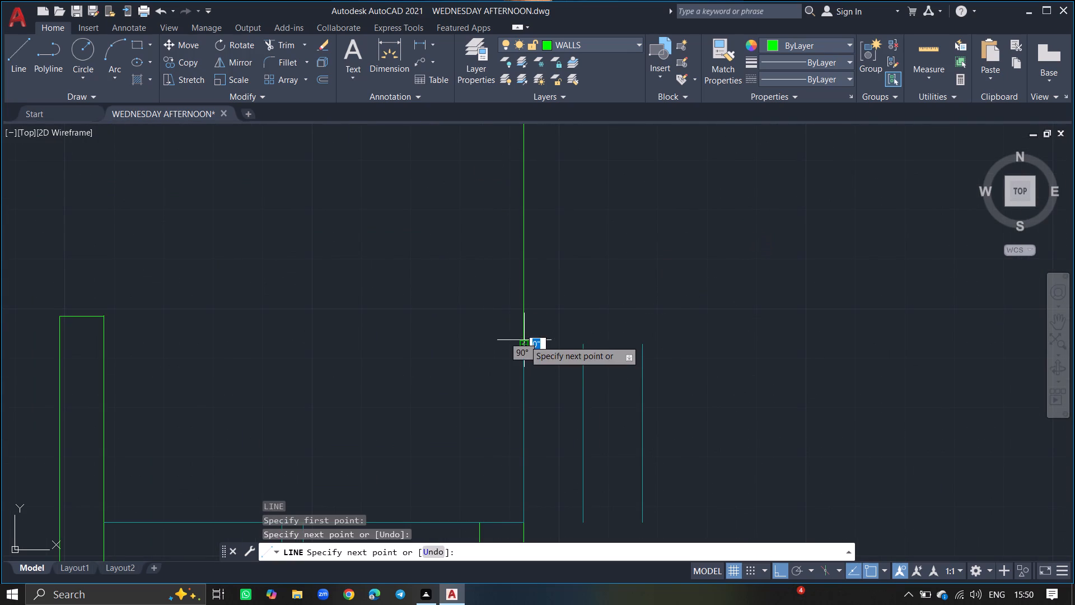
{"action": "left_click_drag", "start_coordinate": [581, 341], "coordinate": [596, 255]}
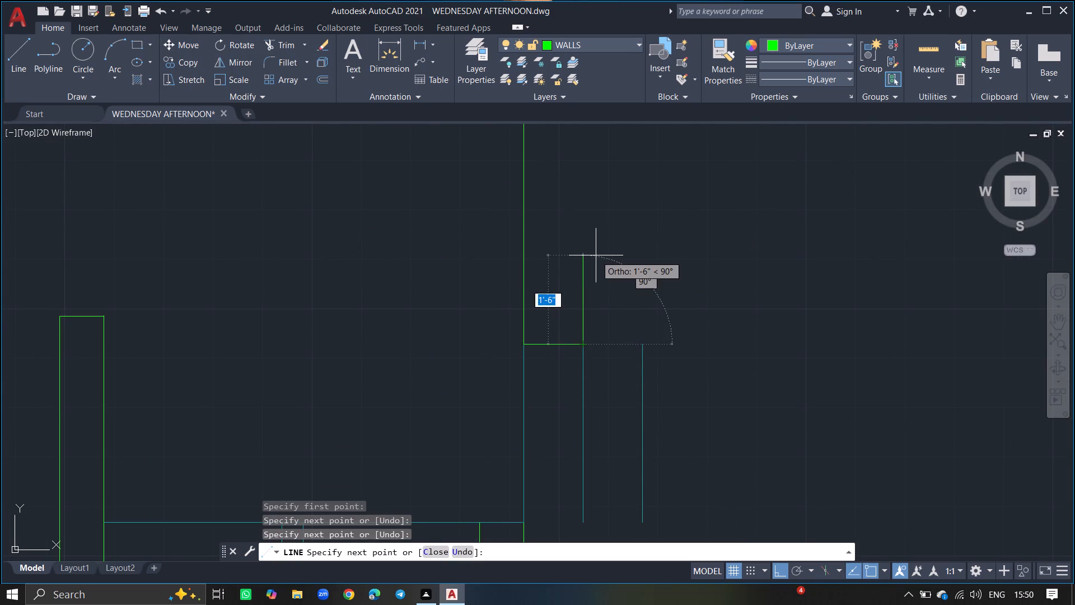
{"action": "scroll", "coordinate": [596, 255], "scroll_direction": "down", "scroll_amount": 3, "text": "ctrl"}
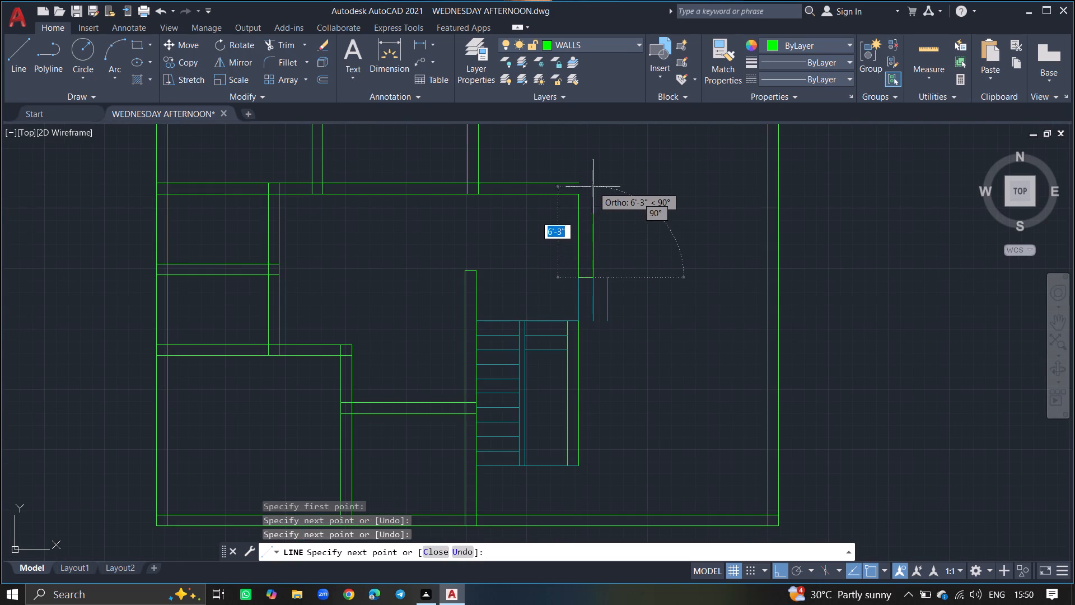
{"action": "left_click_drag", "start_coordinate": [591, 182], "coordinate": [580, 183]}
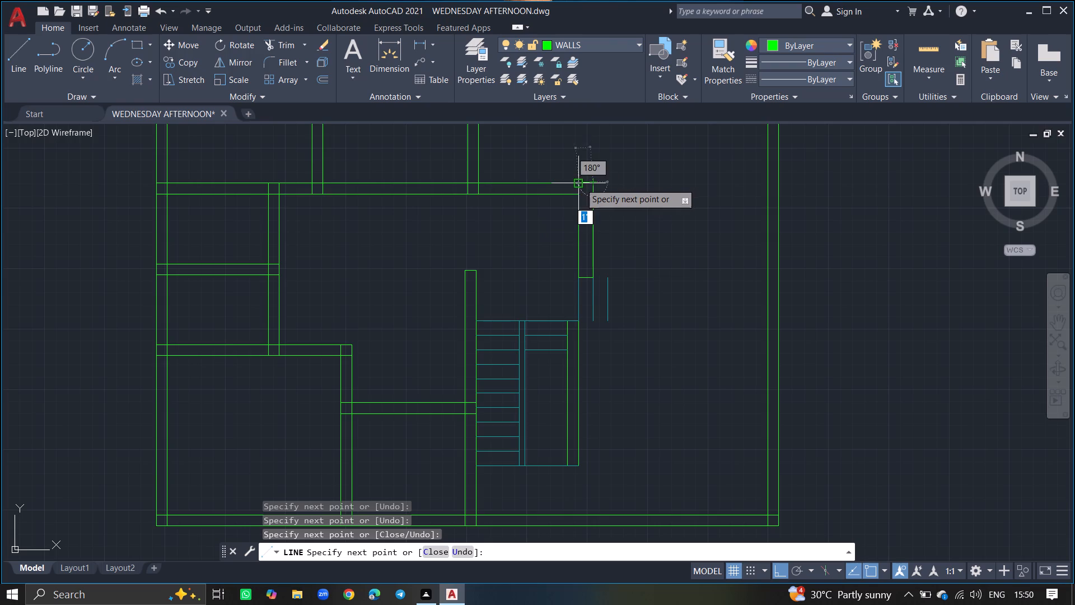
{"action": "left_click_drag", "start_coordinate": [580, 183], "coordinate": [580, 184]}
{"action": "scroll", "coordinate": [580, 184], "scroll_direction": "up", "scroll_amount": 7, "text": "ctrl"}
{"action": "key", "text": "Escape"}
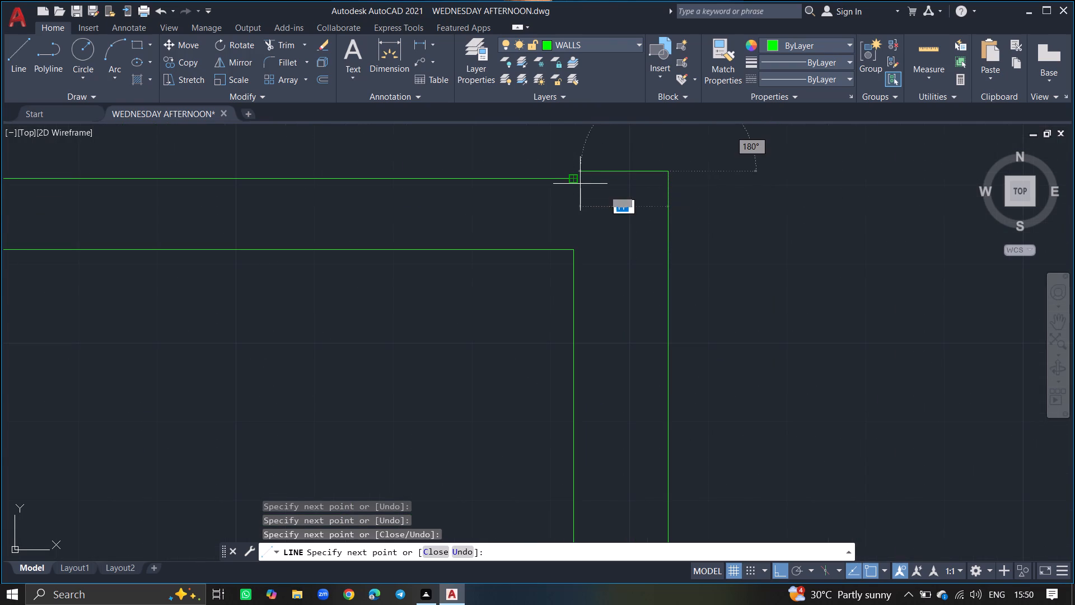
Extend the upper horizontal wall line east to the new outer vertical wall line.
{"action": "type", "text": "EX"}
{"action": "key", "text": "Return"}
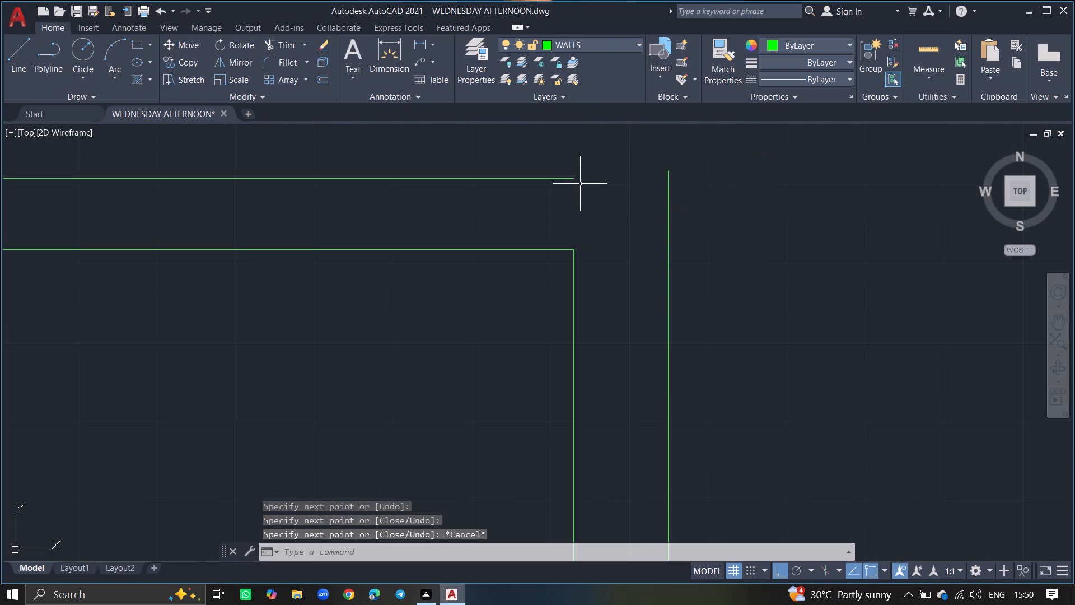
{"action": "left_click_drag", "start_coordinate": [572, 178], "coordinate": [576, 180]}
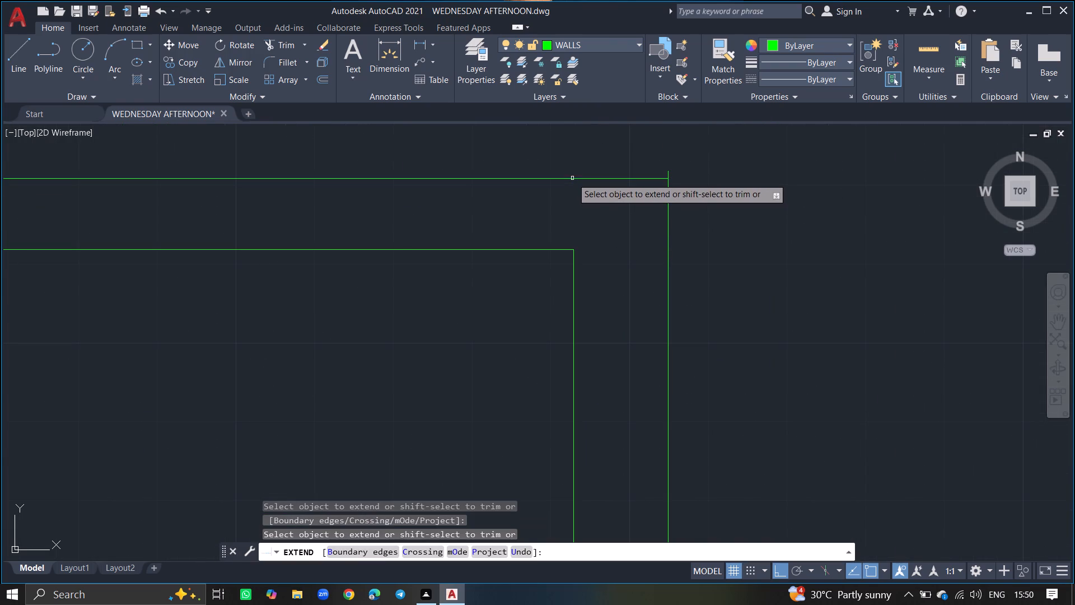
{"action": "left_click_drag", "start_coordinate": [576, 180], "coordinate": [606, 226]}
{"action": "key", "text": "Return"}
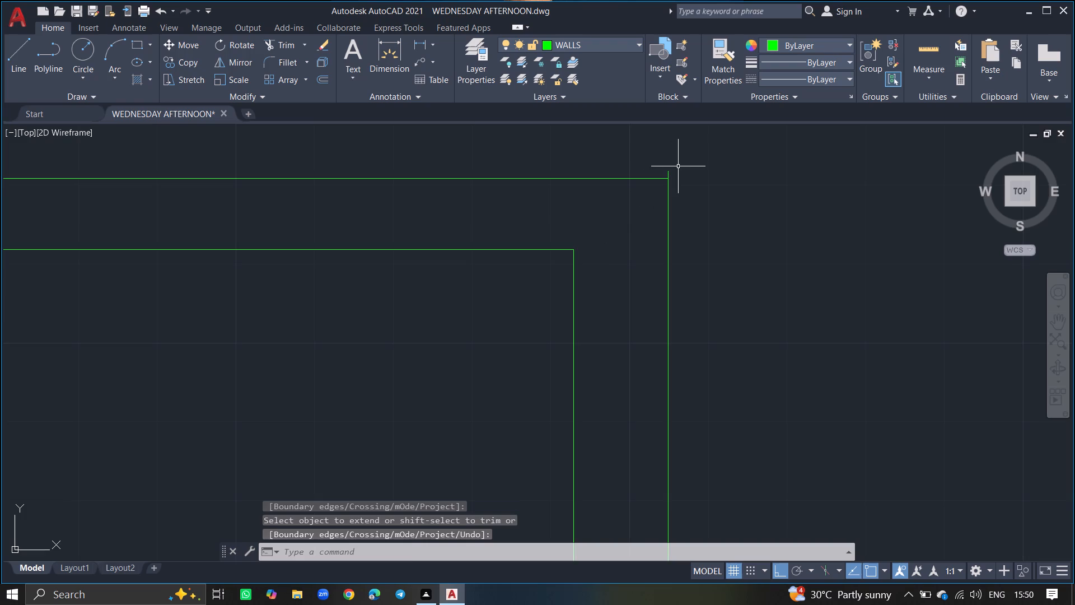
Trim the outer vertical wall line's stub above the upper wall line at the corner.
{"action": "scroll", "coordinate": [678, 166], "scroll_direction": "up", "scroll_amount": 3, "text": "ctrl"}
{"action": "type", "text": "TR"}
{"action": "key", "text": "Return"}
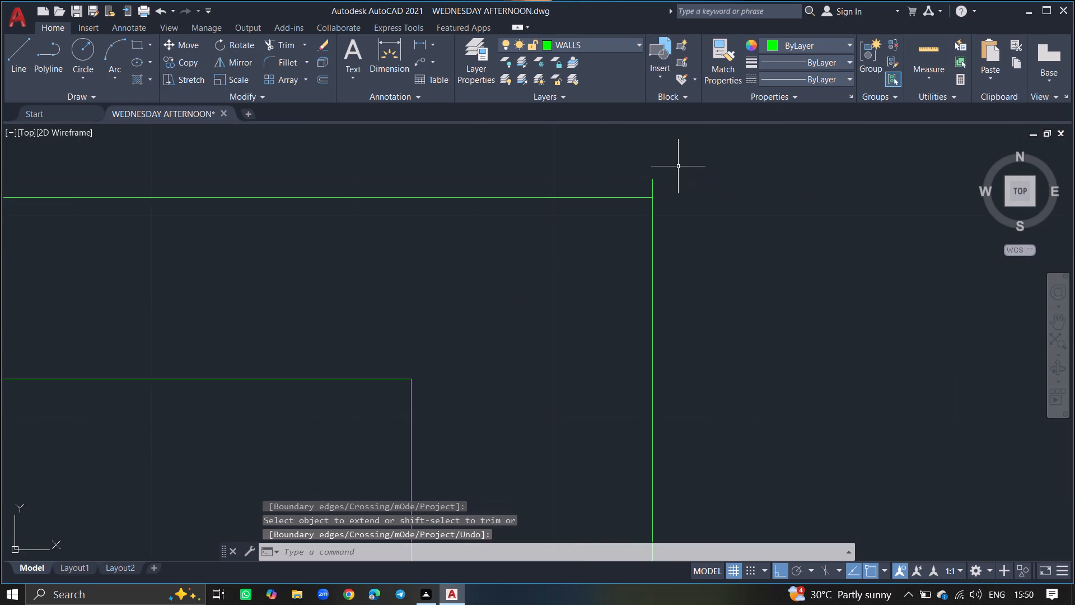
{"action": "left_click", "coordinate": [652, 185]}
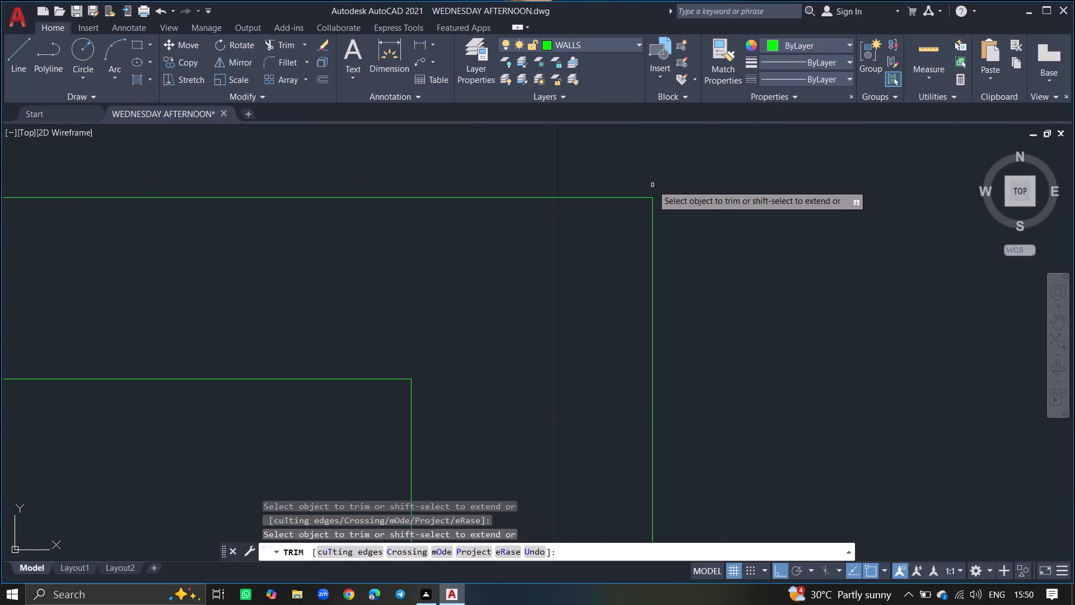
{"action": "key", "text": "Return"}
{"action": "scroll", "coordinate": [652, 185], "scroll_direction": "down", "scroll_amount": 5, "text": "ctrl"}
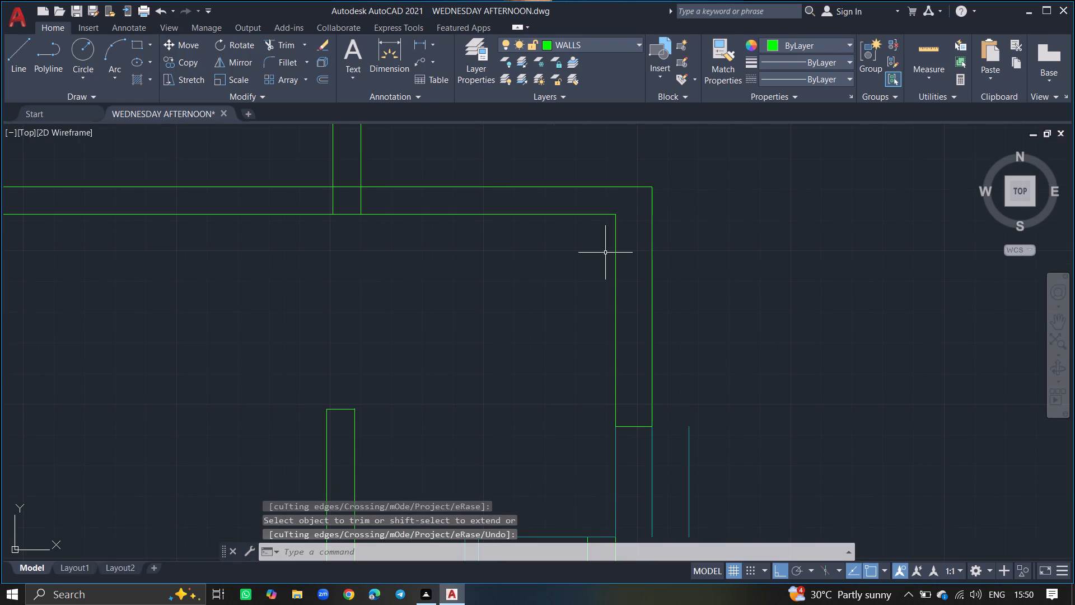
Delete the outer vertical wall line 1' east of the inner one, north of the stair lines.
{"action": "scroll", "coordinate": [602, 256], "scroll_direction": "down", "scroll_amount": 4, "text": "ctrl"}
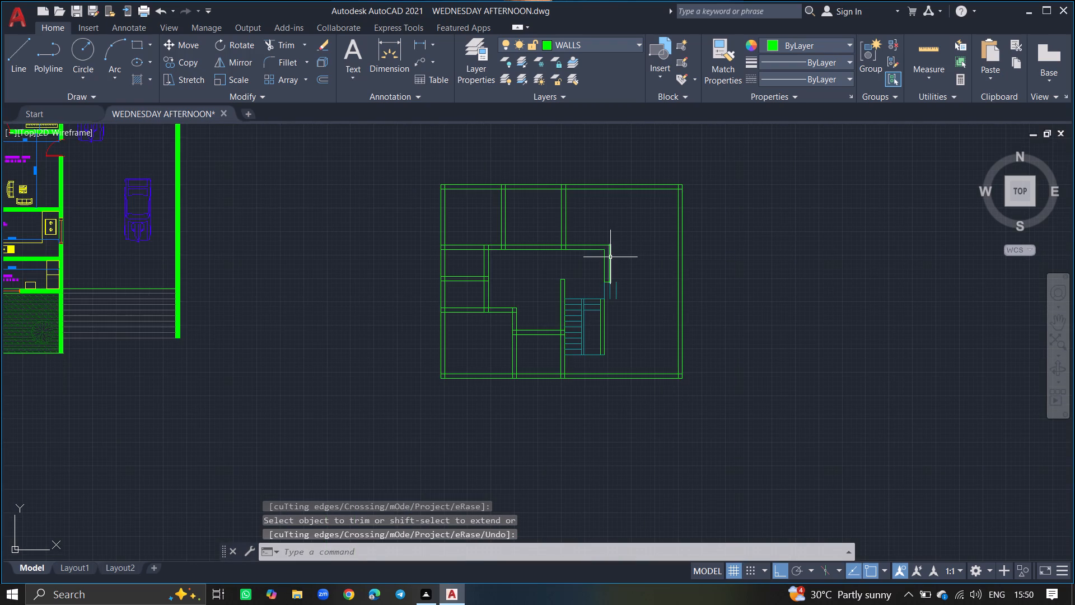
{"action": "scroll", "coordinate": [610, 257], "scroll_direction": "up", "scroll_amount": 3, "text": "ctrl"}
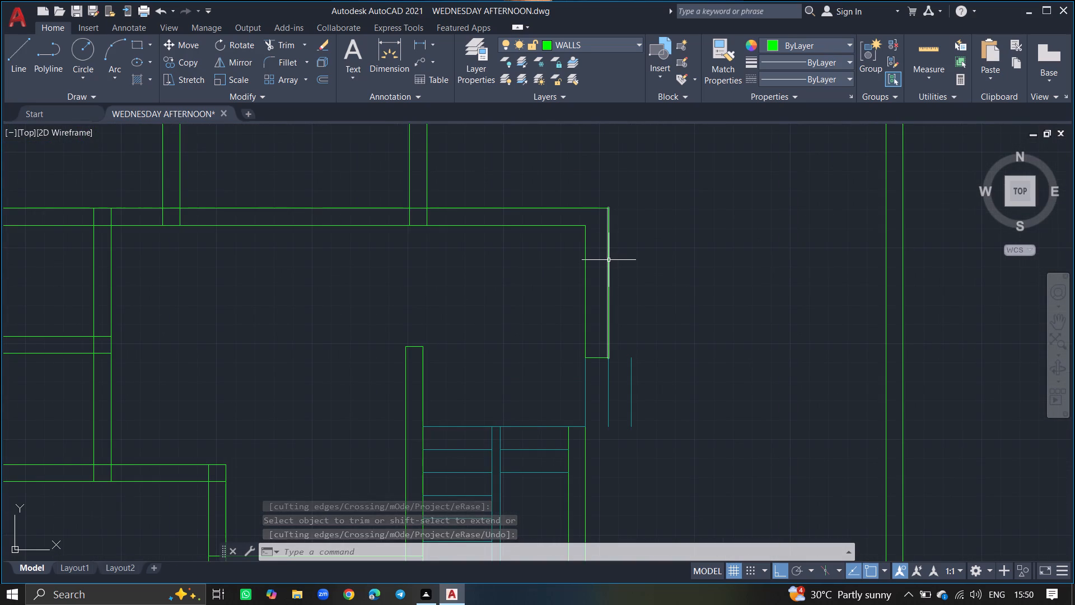
{"action": "left_click", "coordinate": [607, 260]}
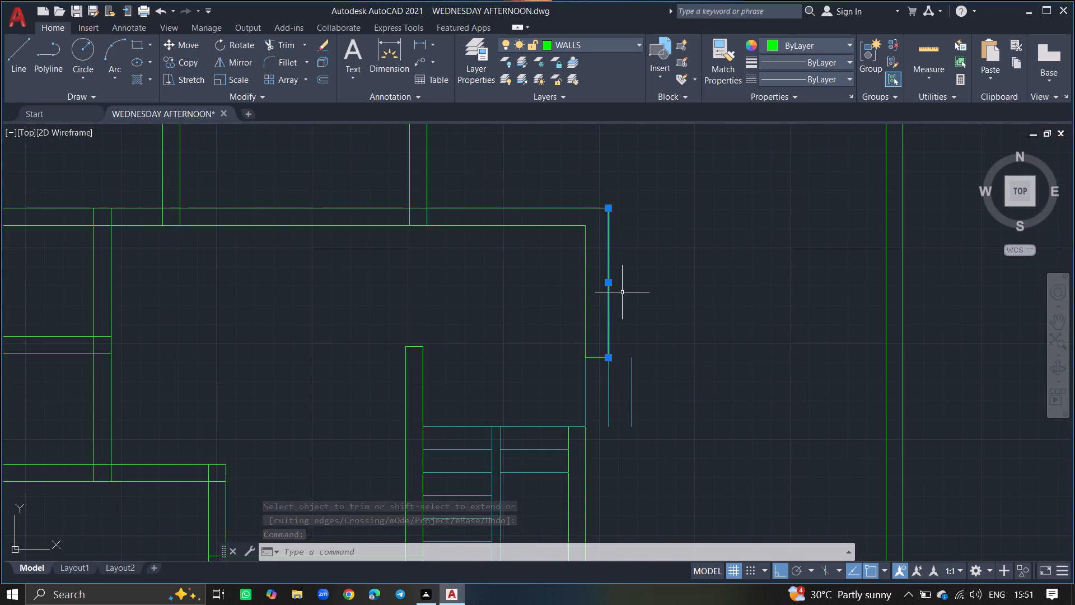
{"action": "key", "text": "Delete"}
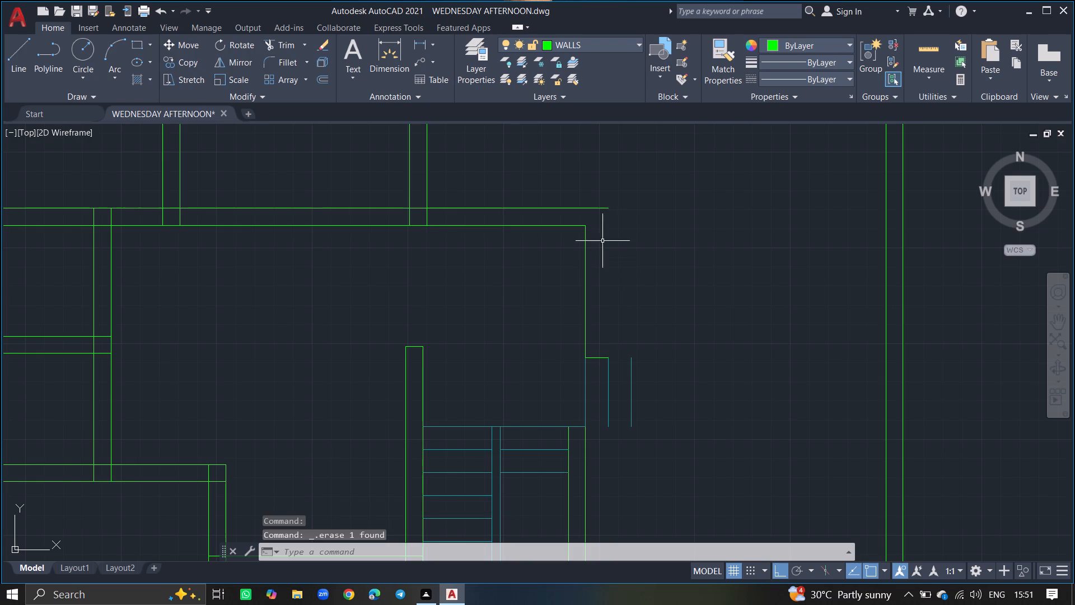
Offset the inner vertical wall line above the stair lines 9" to the east.
{"action": "type", "text": "OFFSET"}
{"action": "key", "text": "Return"}
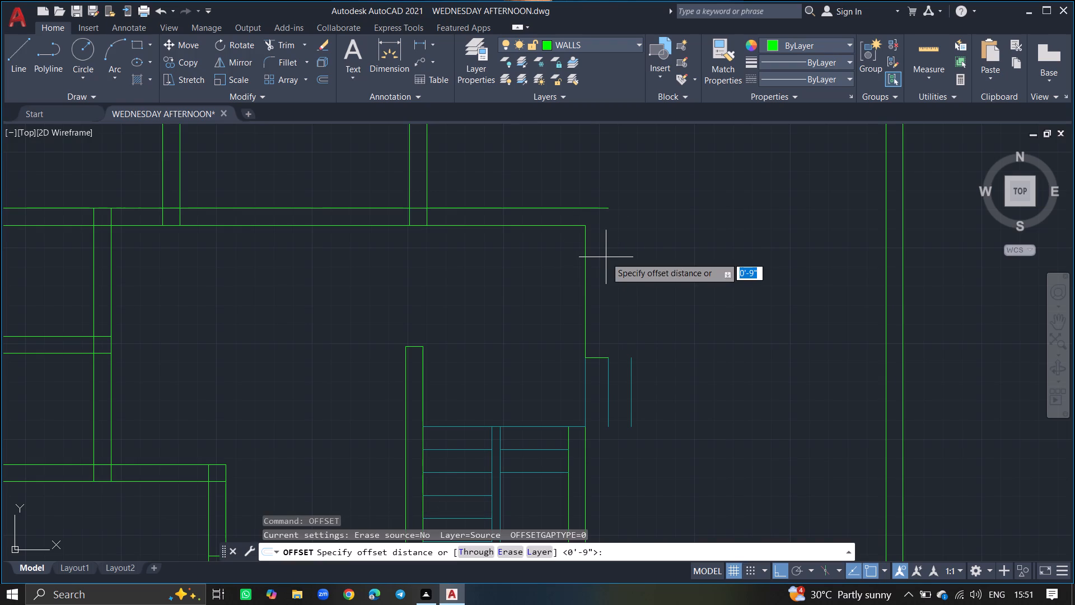
{"action": "key", "text": "Return"}
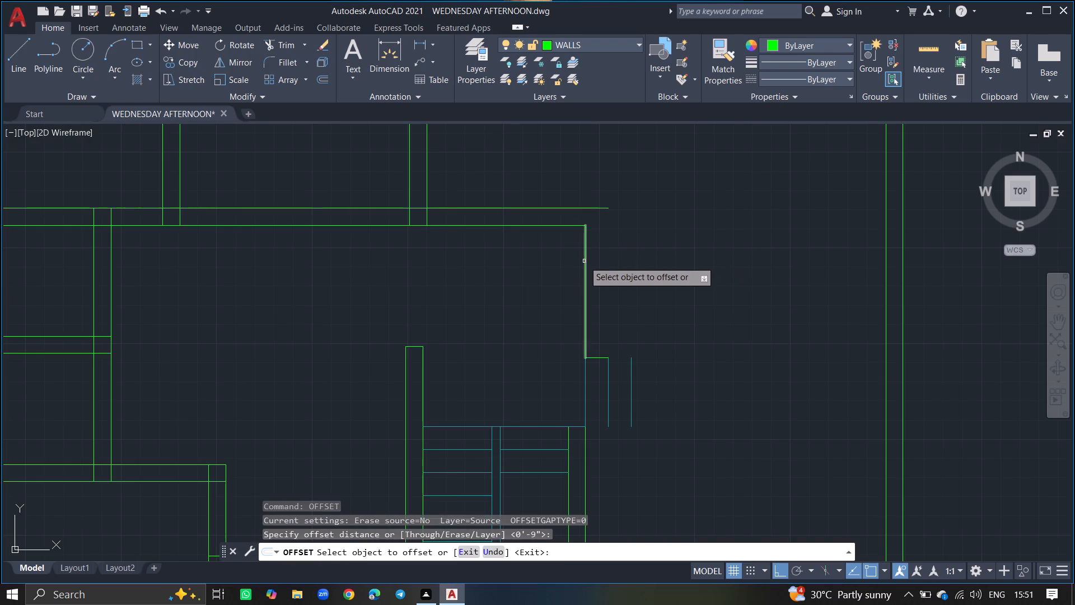
{"action": "left_click_drag", "start_coordinate": [584, 261], "coordinate": [601, 267]}
{"action": "left_click", "coordinate": [601, 267]}
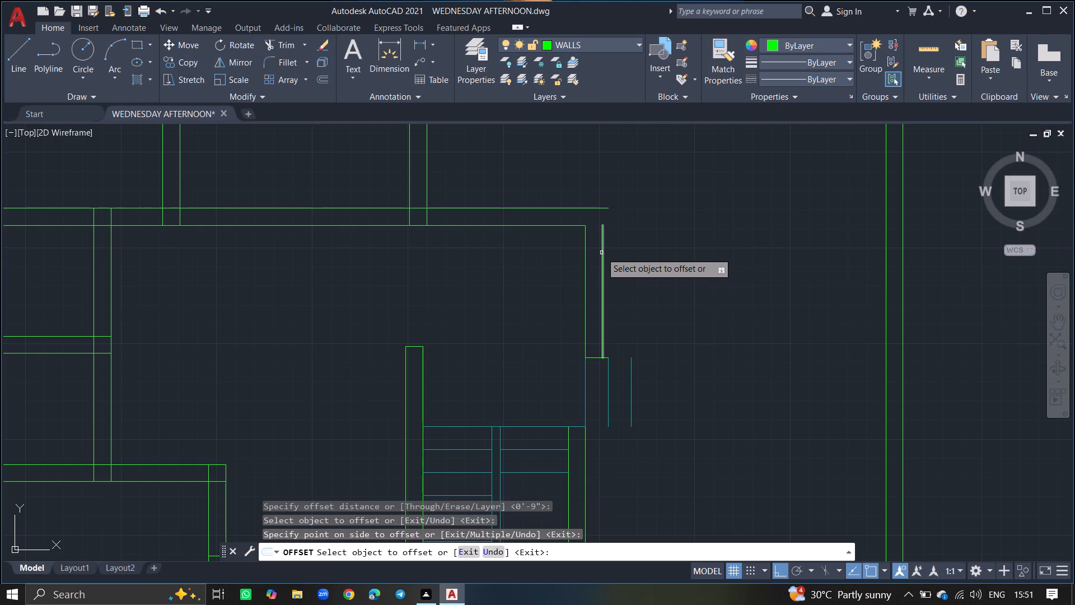
{"action": "key", "text": "Return"}
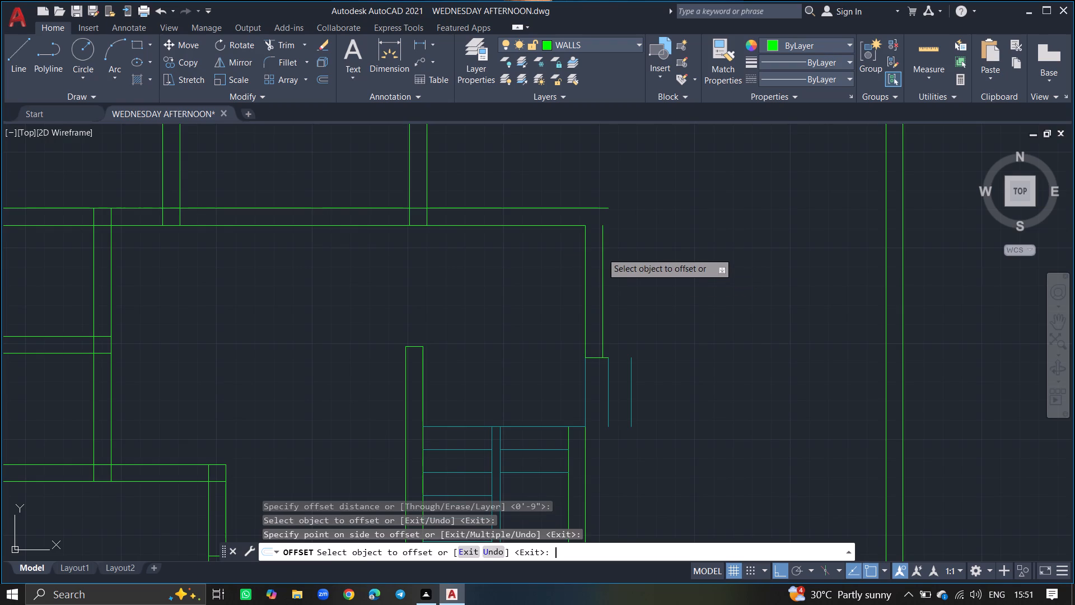
Extend the new outer vertical wall line north to the upper horizontal wall line.
{"action": "type", "text": "EX"}
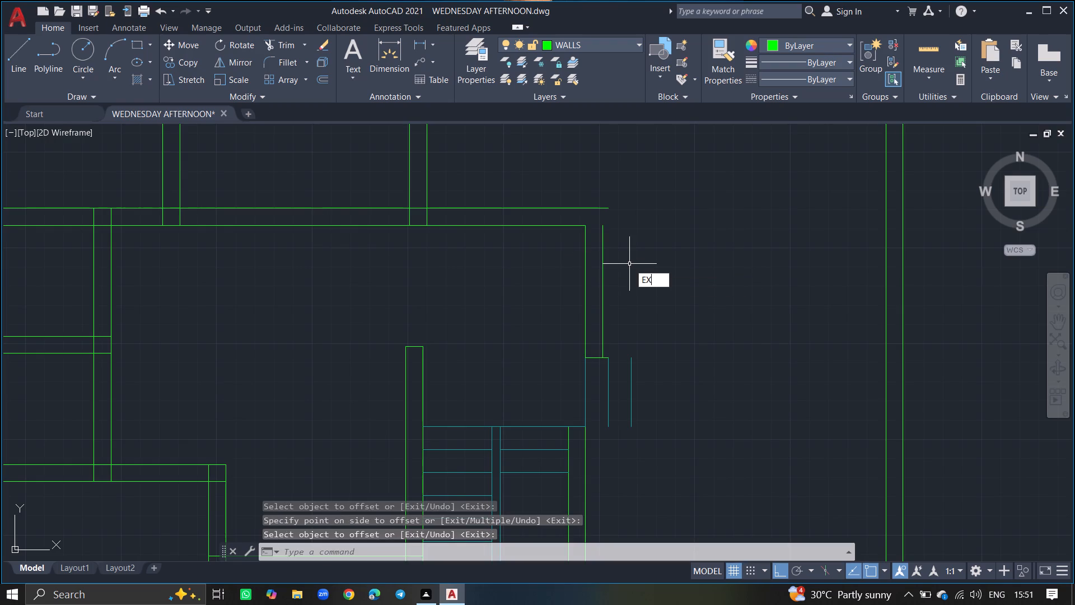
{"action": "key", "text": "Return"}
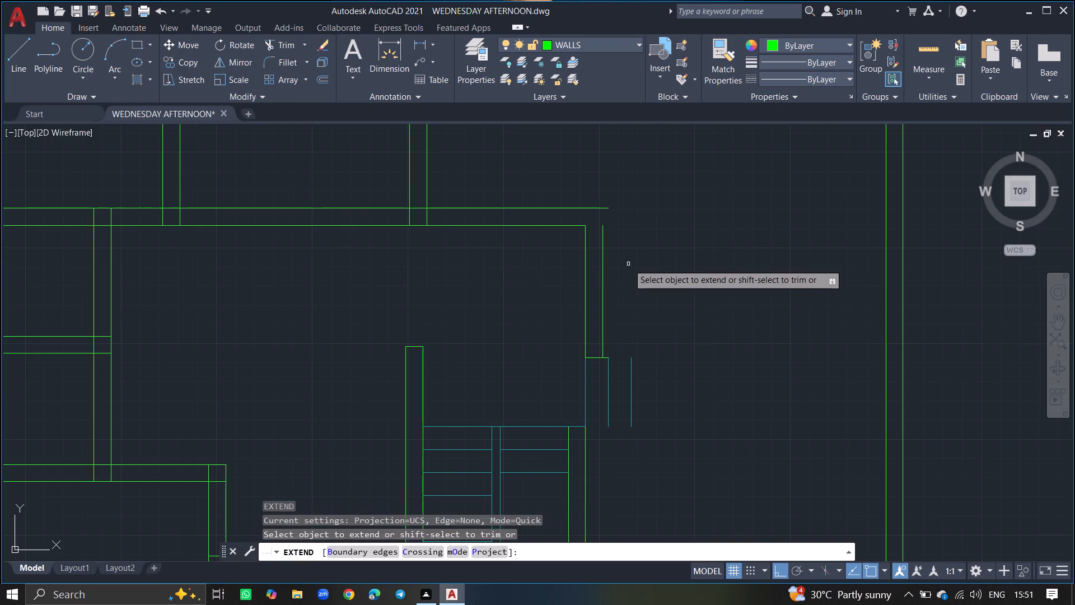
{"action": "left_click", "coordinate": [603, 261]}
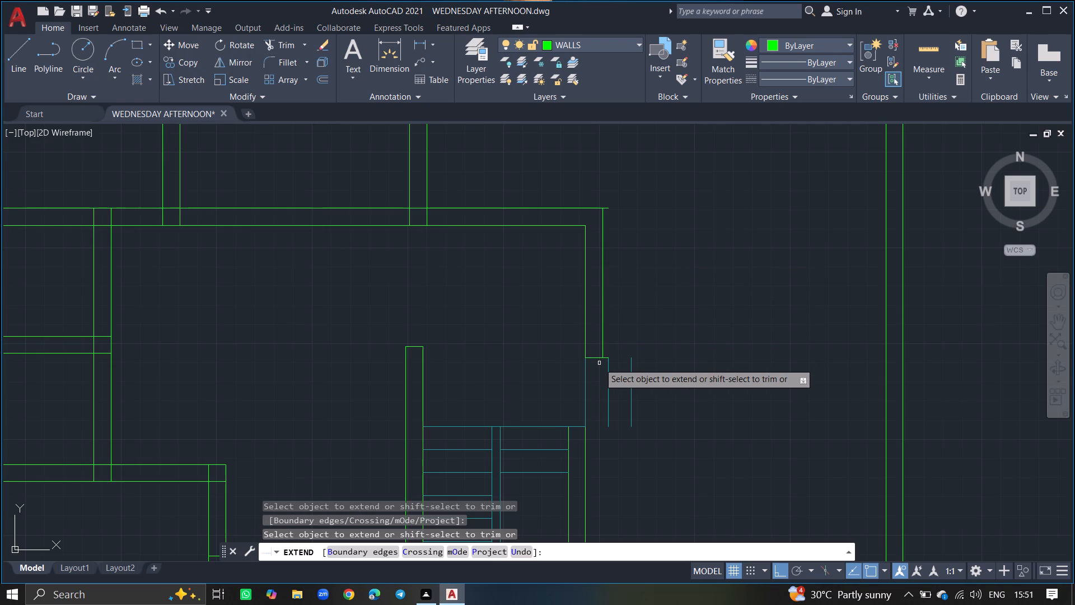
{"action": "key", "text": "Return"}
Draw a line from the short wall end line east to the top of the outermost 3' stair line.
{"action": "scroll", "coordinate": [599, 363], "scroll_direction": "up", "scroll_amount": 6, "text": "ctrl"}
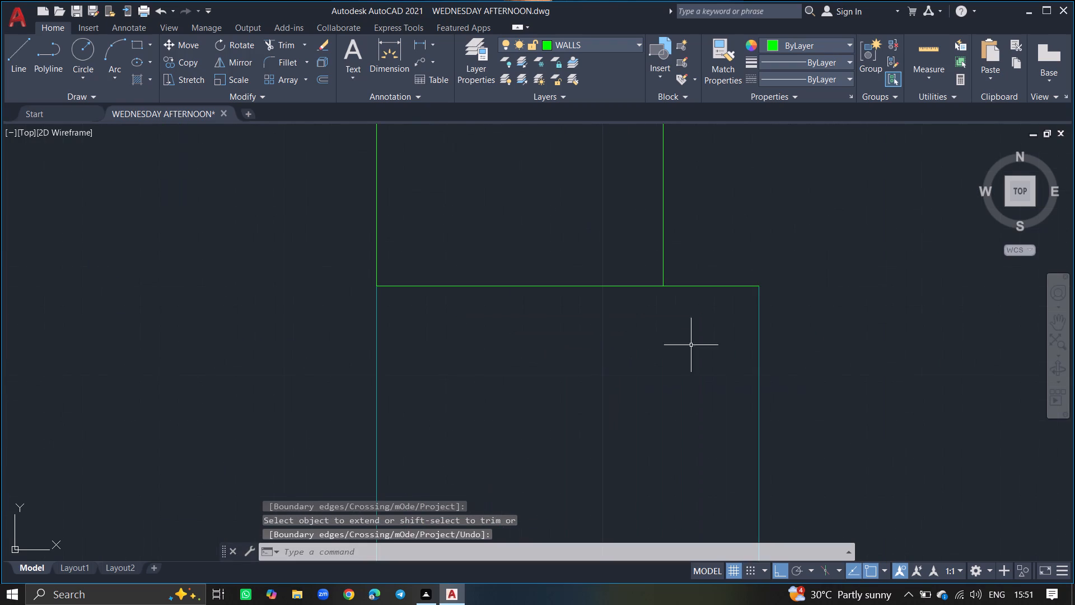
{"action": "scroll", "coordinate": [700, 343], "scroll_direction": "down", "scroll_amount": 3, "text": "ctrl"}
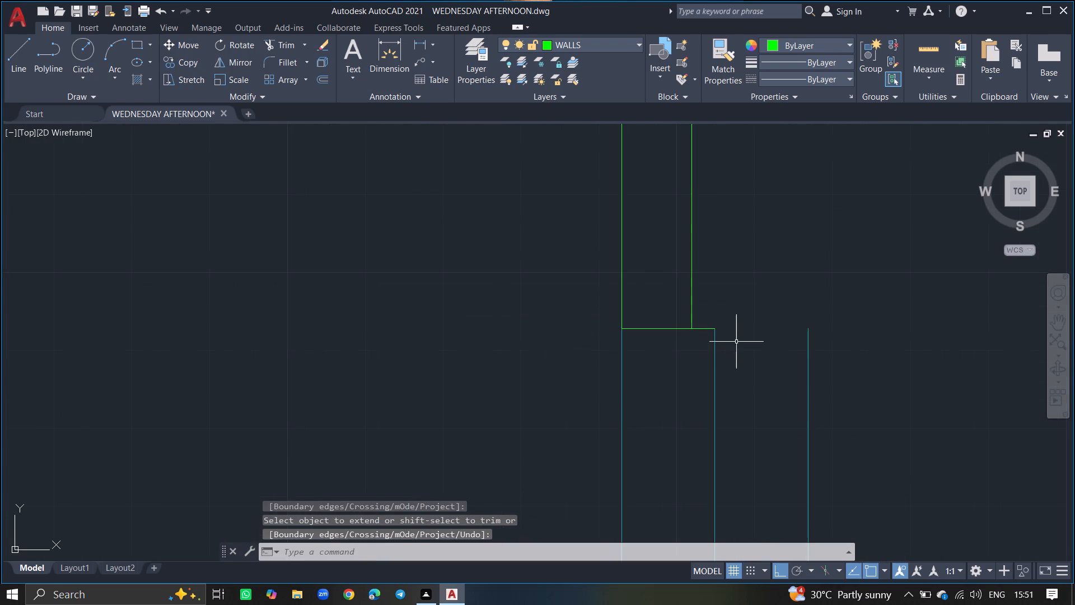
{"action": "key", "text": "l"}
{"action": "key", "text": "Return"}
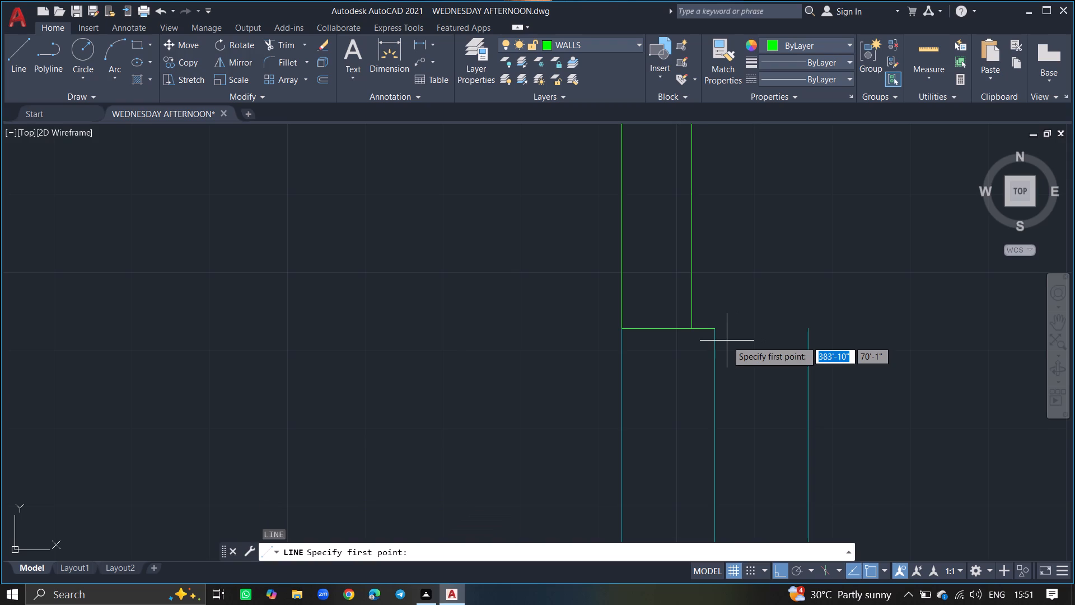
{"action": "left_click_drag", "start_coordinate": [711, 330], "coordinate": [755, 329]}
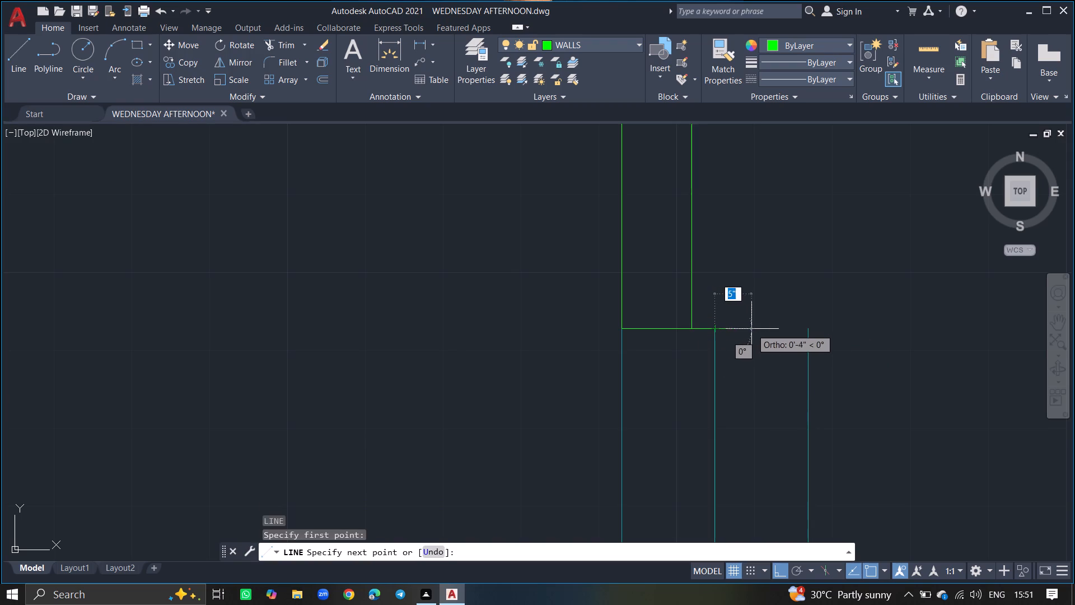
{"action": "left_click_drag", "start_coordinate": [755, 329], "coordinate": [805, 333]}
{"action": "left_click", "coordinate": [805, 333]}
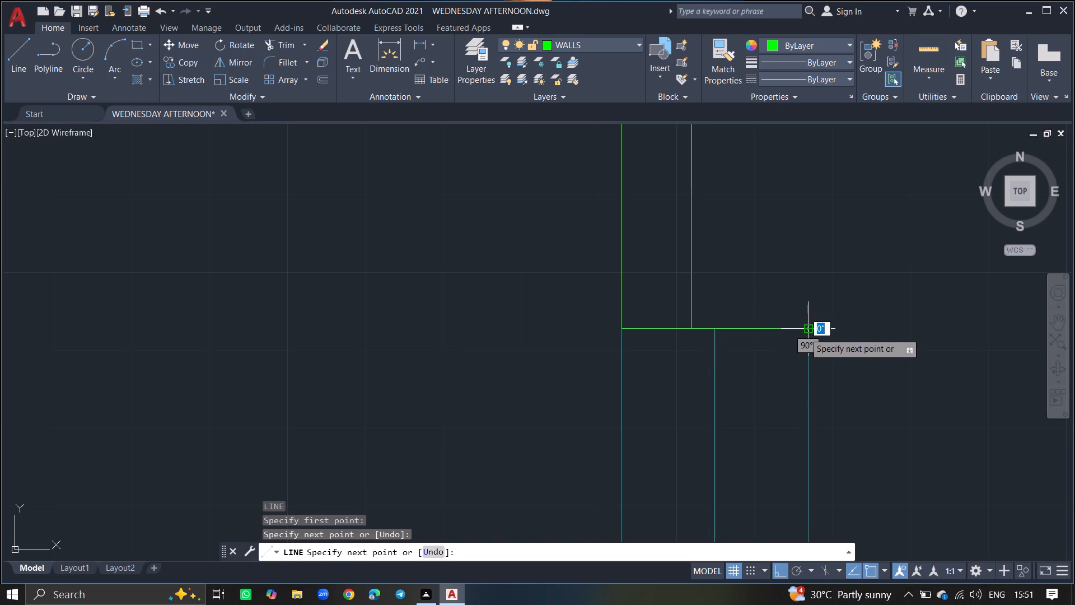
{"action": "key", "text": "Return"}
Draw a line from the stair wall's northeast corner east to the bottom end of the outermost 3' stair line.
{"action": "scroll", "coordinate": [805, 333], "scroll_direction": "down", "scroll_amount": 5, "text": "ctrl"}
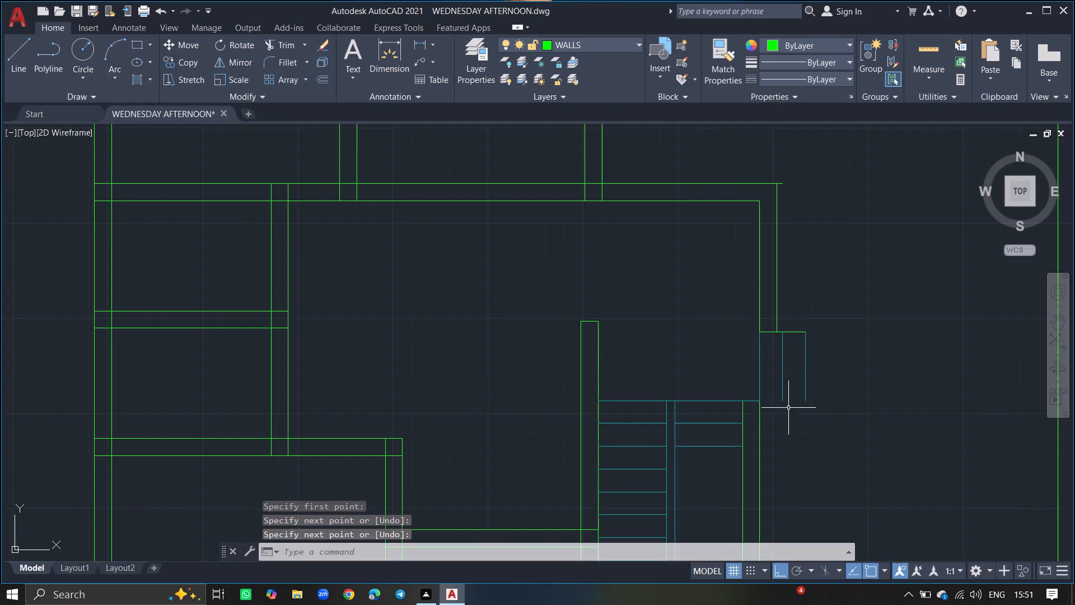
{"action": "scroll", "coordinate": [783, 420], "scroll_direction": "up", "scroll_amount": 2, "text": "ctrl"}
{"action": "key", "text": "l"}
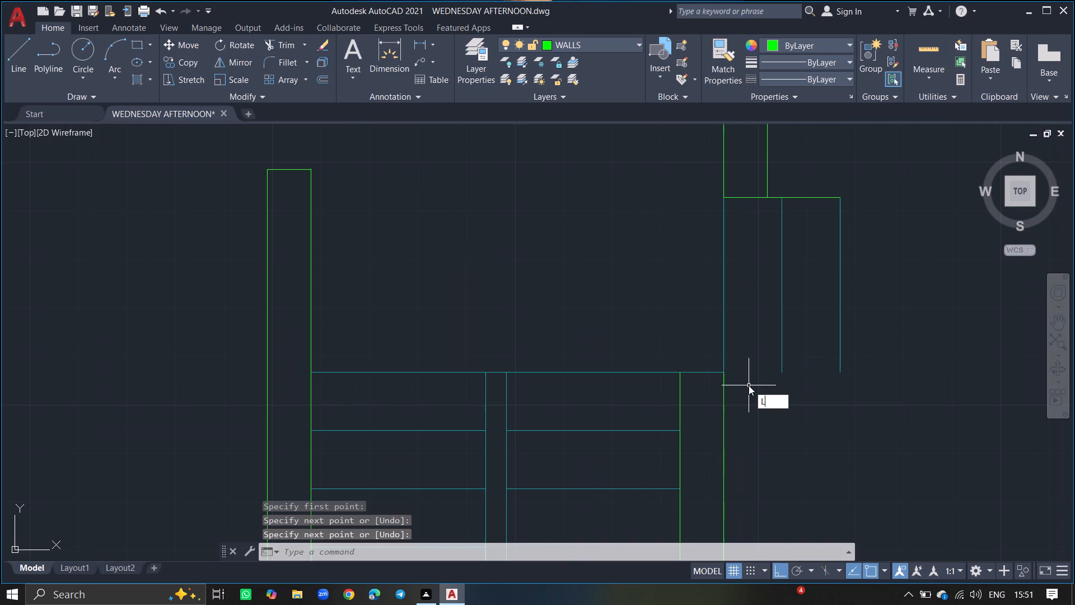
{"action": "key", "text": "Return"}
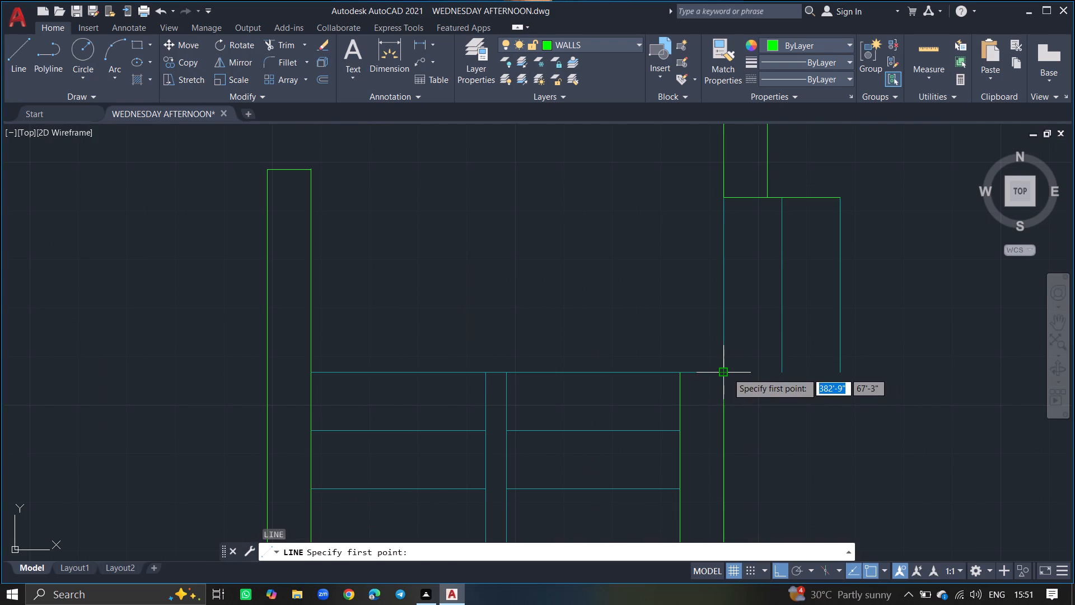
{"action": "left_click_drag", "start_coordinate": [727, 373], "coordinate": [842, 370]}
{"action": "left_click", "coordinate": [842, 370]}
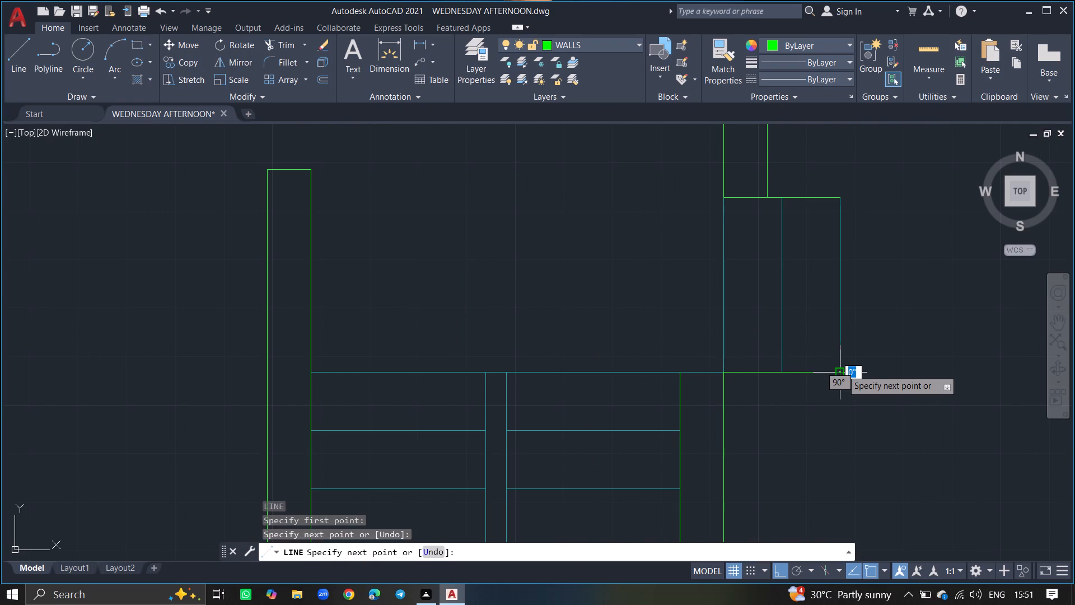
{"action": "key", "text": "Return"}
Extend the inner vertical and horizontal wall lines through the northeast corner to the outer wall lines.
{"action": "scroll", "coordinate": [842, 370], "scroll_direction": "down", "scroll_amount": 4, "text": "ctrl"}
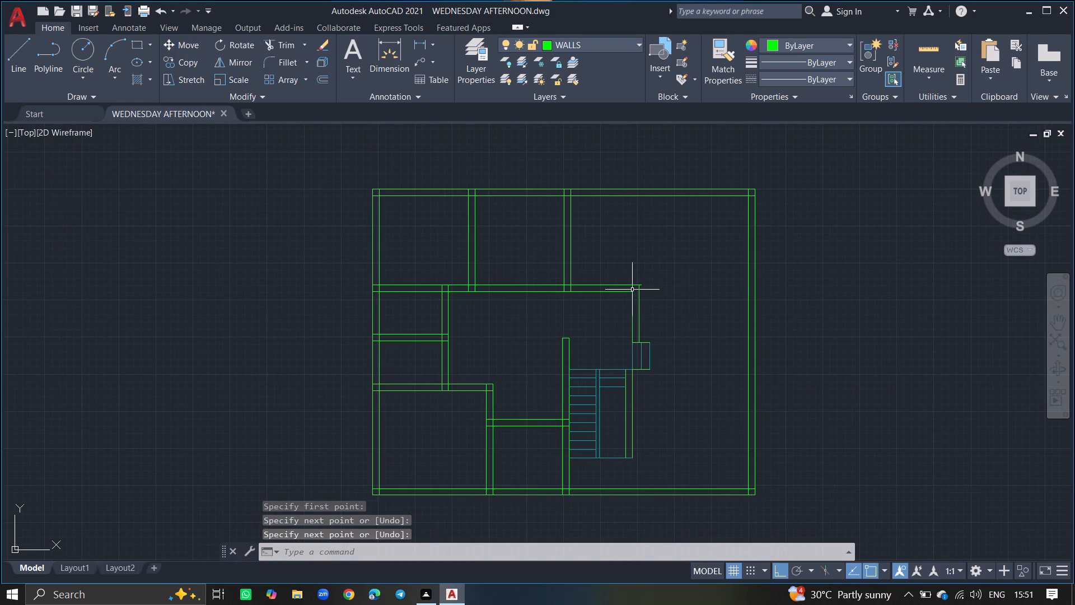
{"action": "scroll", "coordinate": [632, 290], "scroll_direction": "up", "scroll_amount": 4, "text": "ctrl"}
{"action": "type", "text": "EX"}
{"action": "key", "text": "Return"}
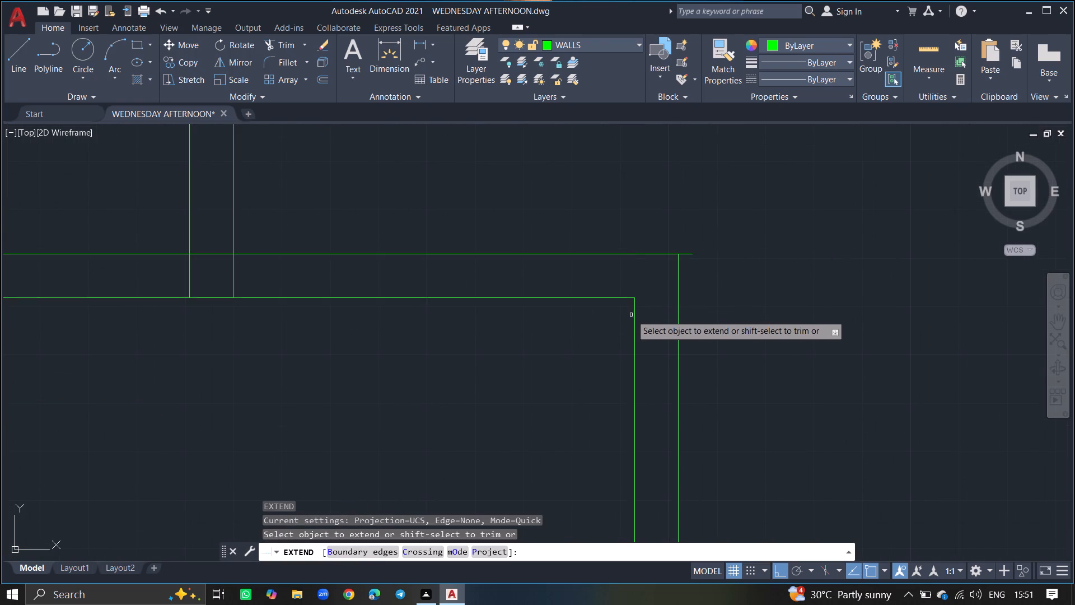
{"action": "left_click", "coordinate": [635, 315]}
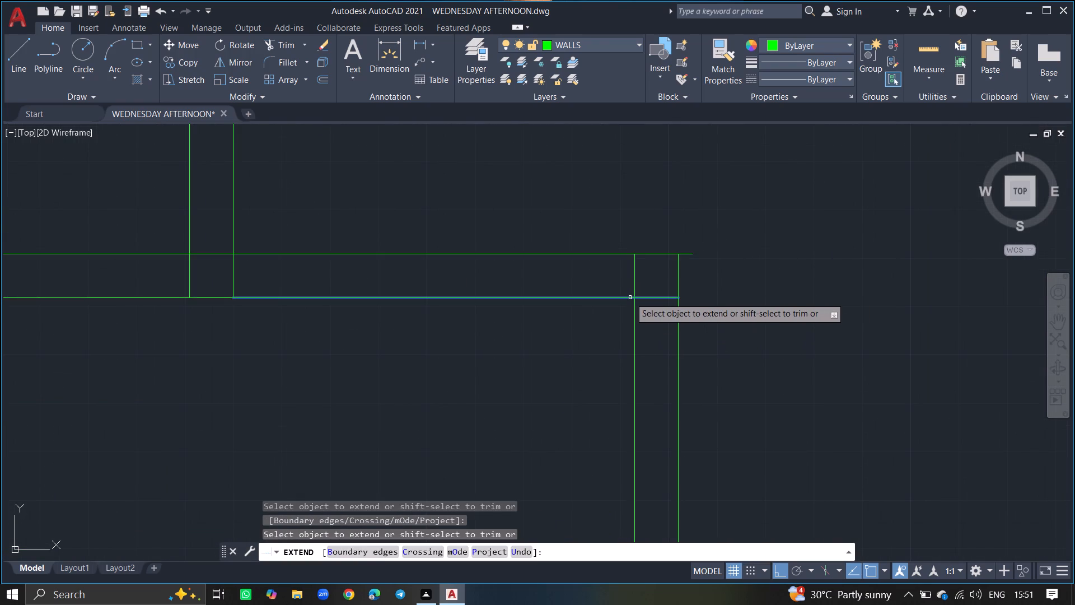
{"action": "left_click", "coordinate": [630, 297]}
{"action": "key", "text": "Return"}
Trim the upper wall line's overhang past the outer vertical wall line at the corner.
{"action": "type", "text": "TR"}
{"action": "key", "text": "Return"}
{"action": "left_click", "coordinate": [688, 252]}
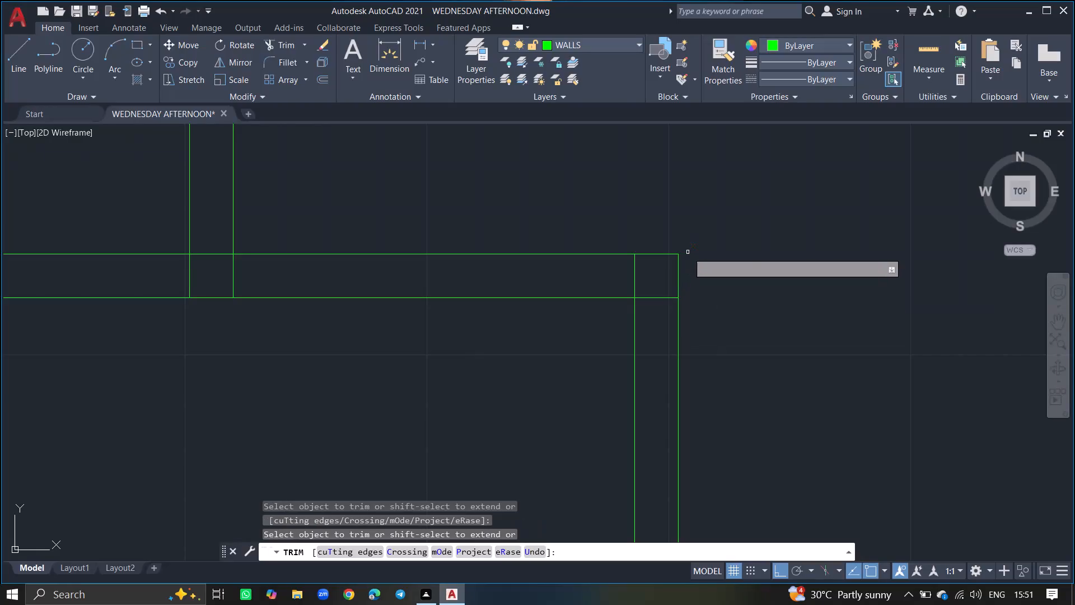
{"action": "key", "text": "Return"}
Make DOORS the current layer.
{"action": "scroll", "coordinate": [688, 252], "scroll_direction": "down", "scroll_amount": 2, "text": "ctrl"}
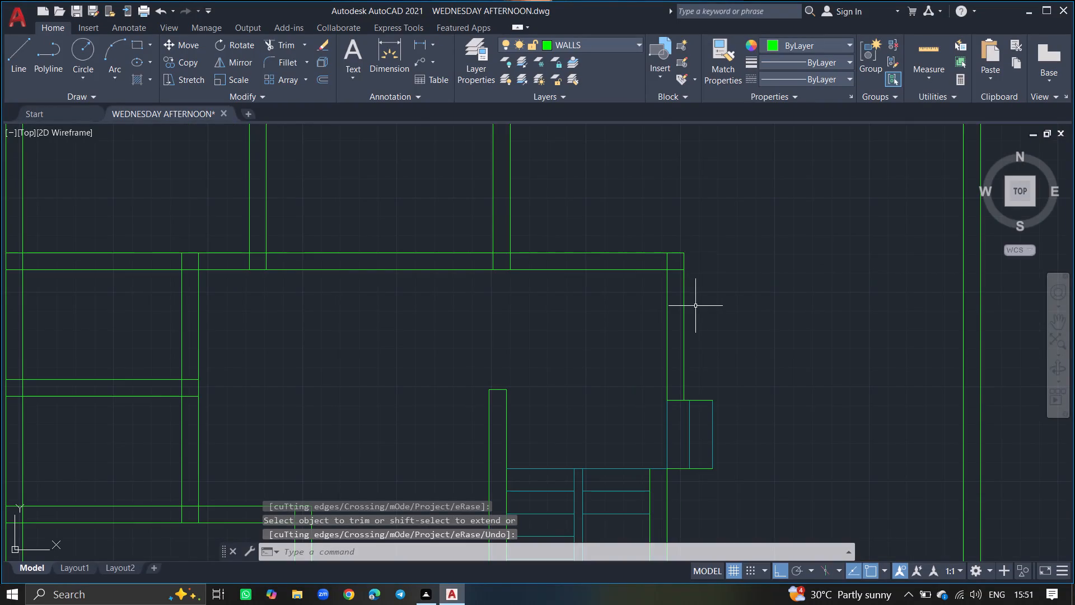
{"action": "scroll", "coordinate": [695, 306], "scroll_direction": "down", "scroll_amount": 4, "text": "ctrl"}
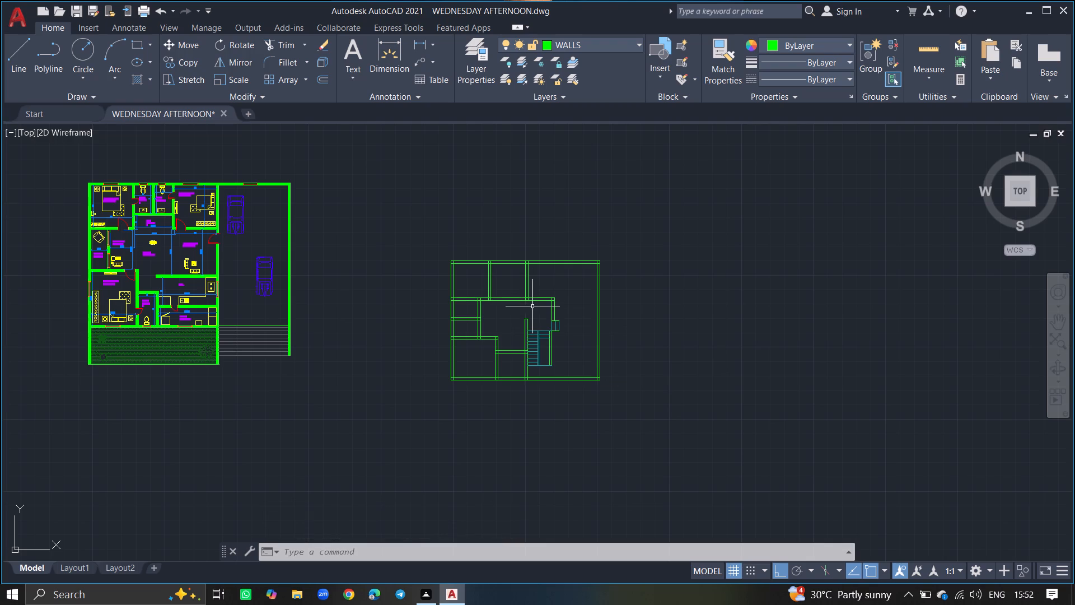
{"action": "left_click", "coordinate": [474, 71]}
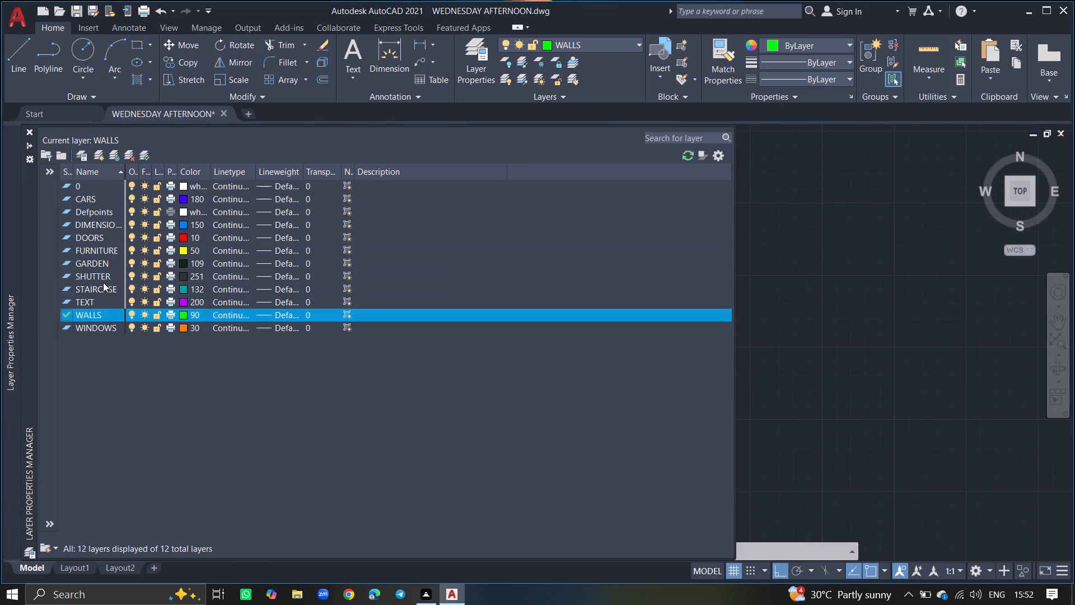
{"action": "double_click", "coordinate": [86, 239]}
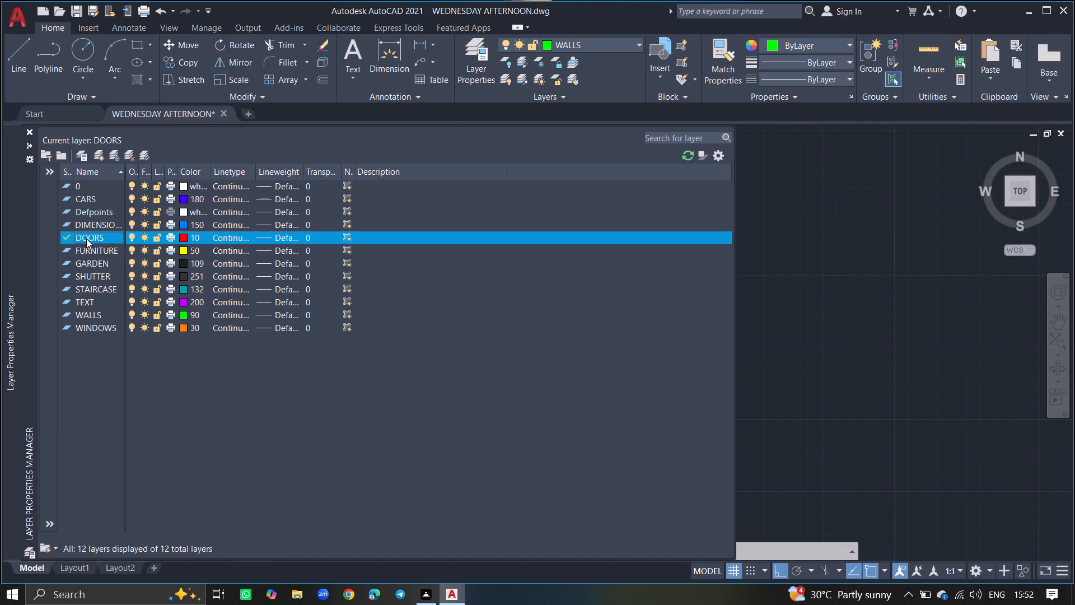
{"action": "left_click", "coordinate": [30, 133]}
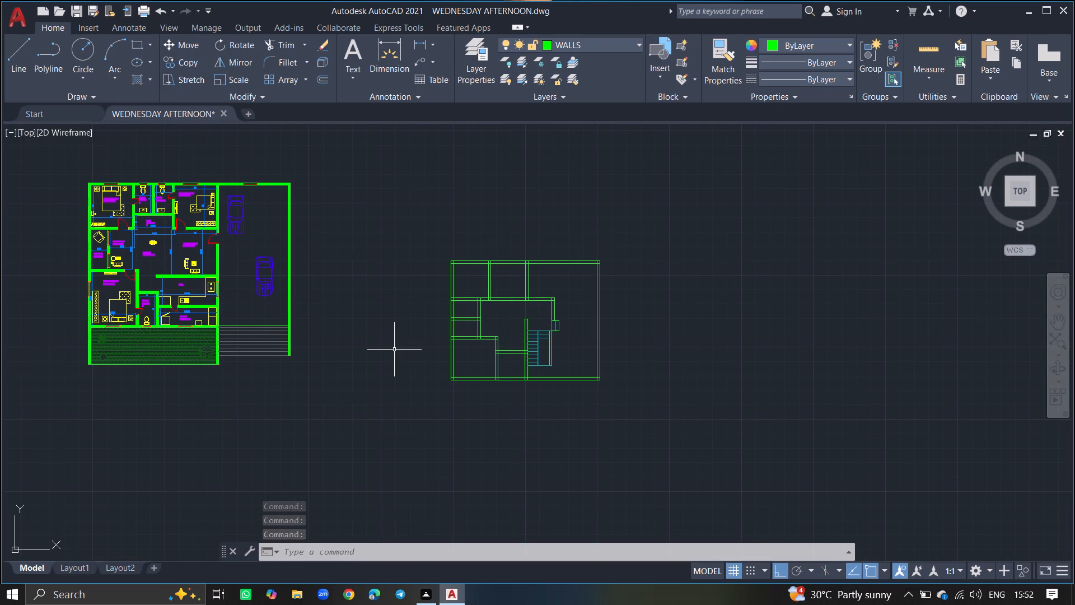
Insert the Door - Imperial block in the empty space beside the new plan and set its swing to Open 90º.
{"action": "key", "text": "ctrl+3"}
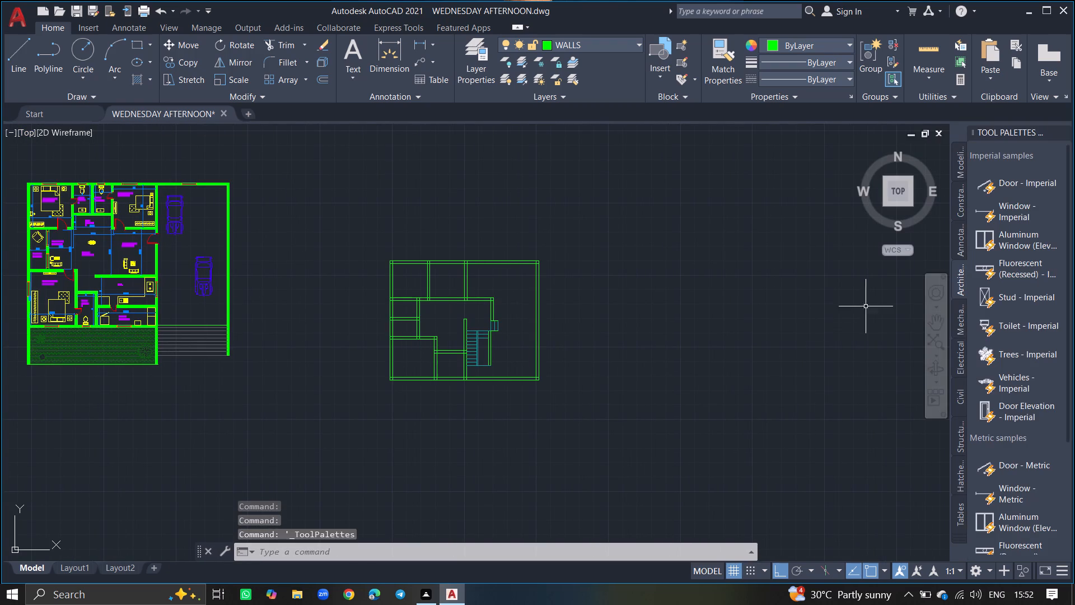
{"action": "left_click", "coordinate": [1023, 177]}
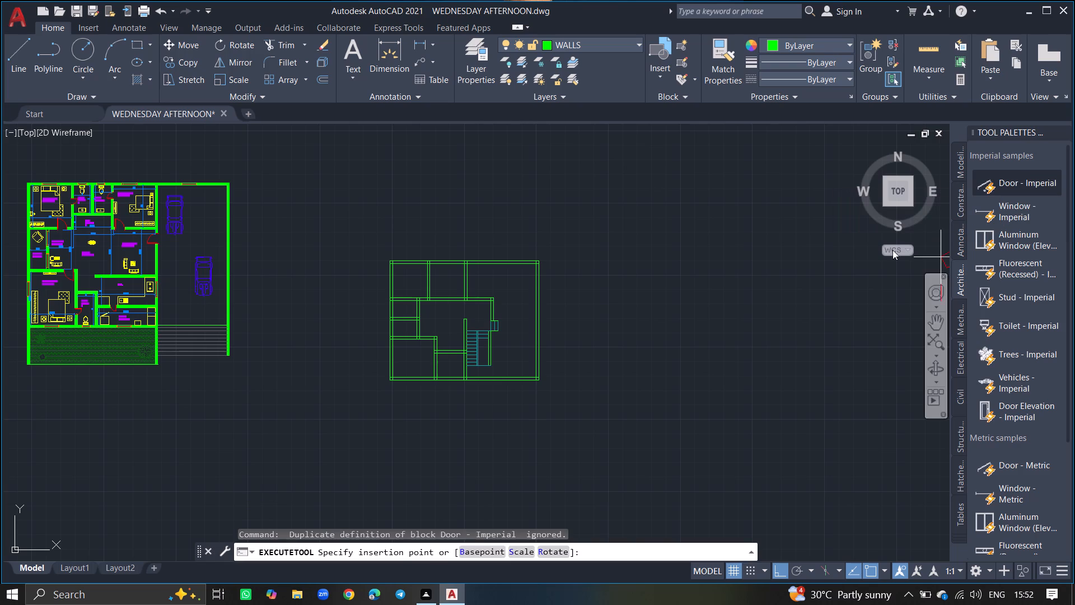
{"action": "left_click", "coordinate": [572, 442]}
{"action": "left_click", "coordinate": [572, 442]}
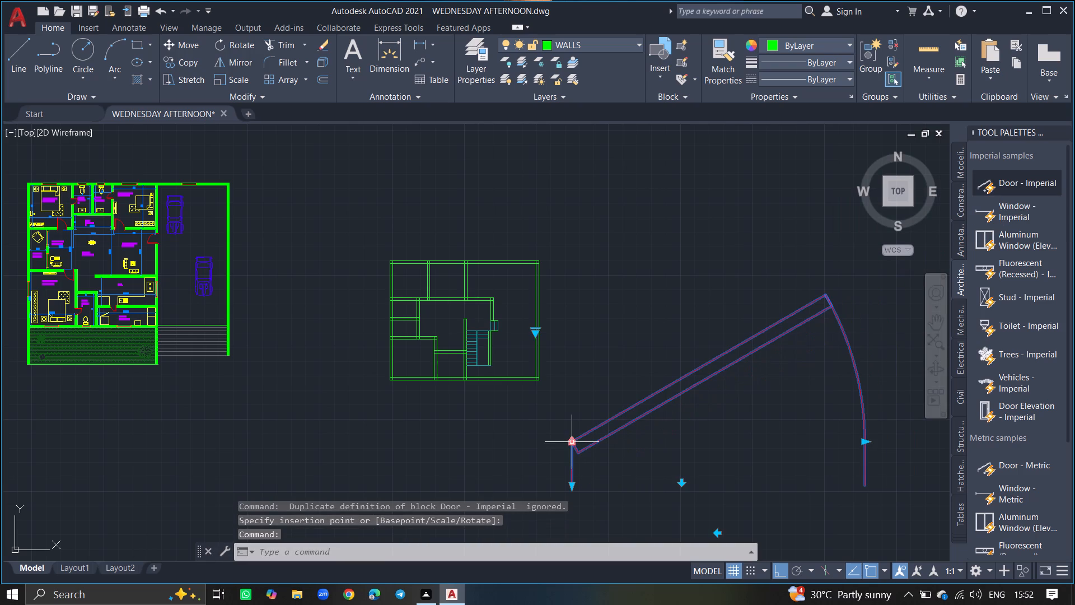
{"action": "left_click", "coordinate": [535, 334]}
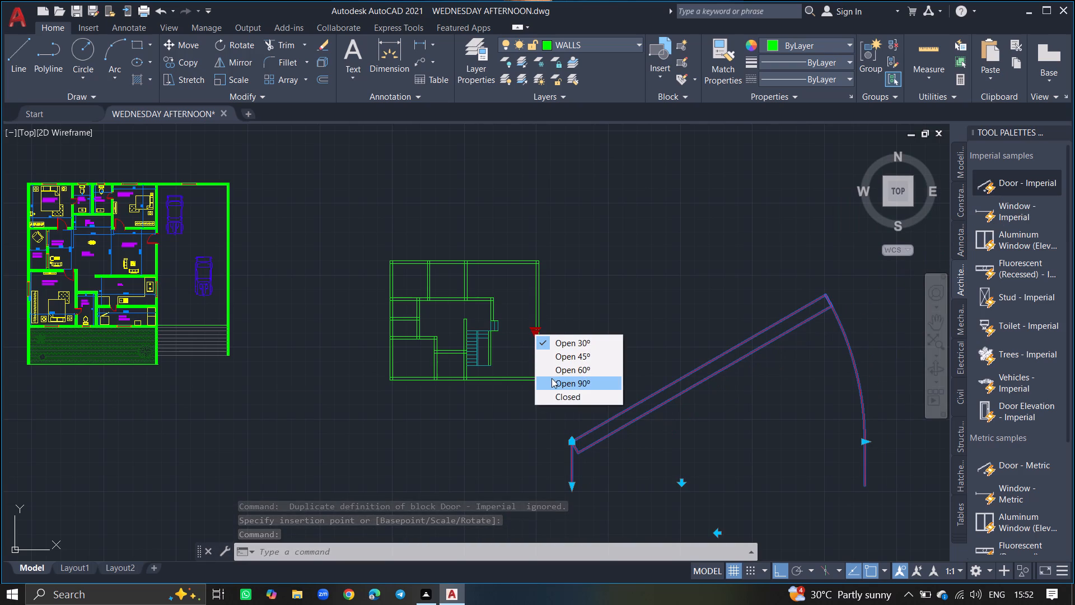
{"action": "left_click", "coordinate": [551, 378]}
{"action": "key", "text": "Escape"}
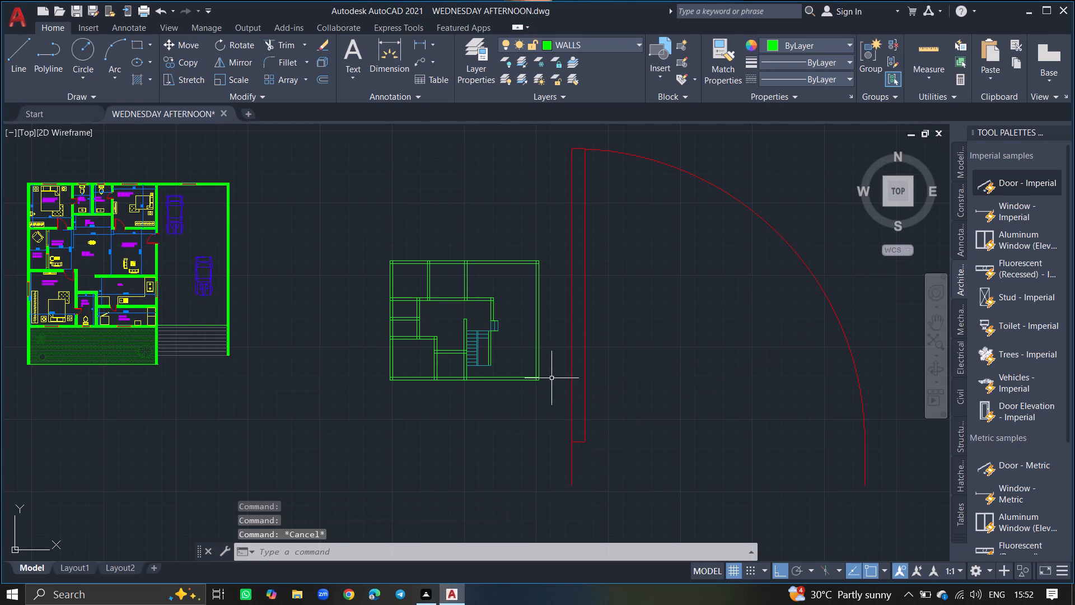
Scale the inserted door down about a base point on its leaf, using a picked distance of about 1'-0".
{"action": "left_click", "coordinate": [583, 355]}
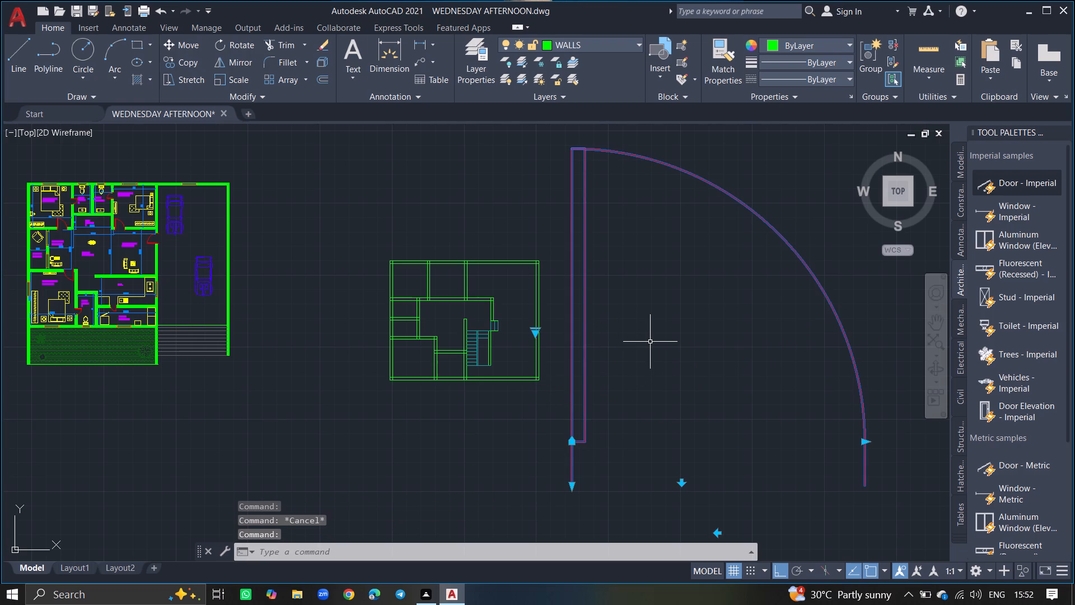
{"action": "type", "text": "SC"}
{"action": "key", "text": "Return"}
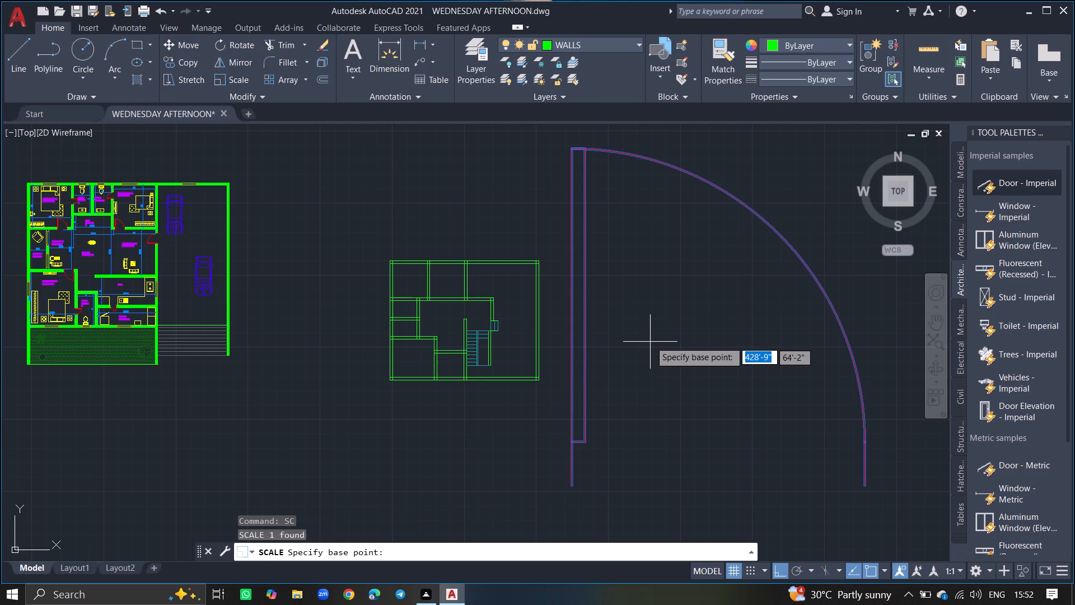
{"action": "left_click", "coordinate": [579, 299]}
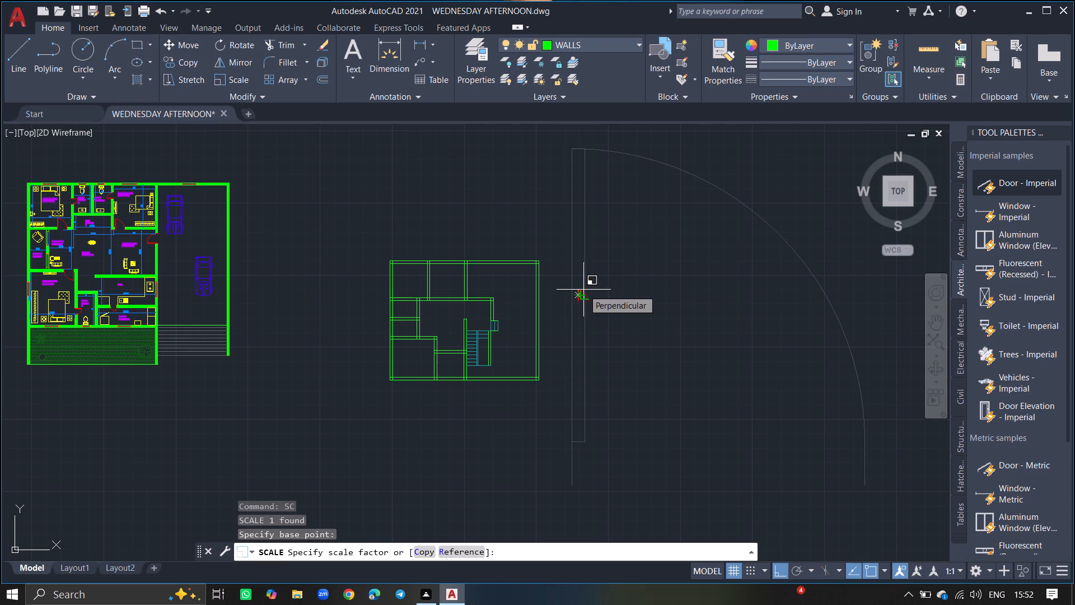
{"action": "scroll", "coordinate": [583, 290], "scroll_direction": "up", "scroll_amount": 4, "text": "ctrl"}
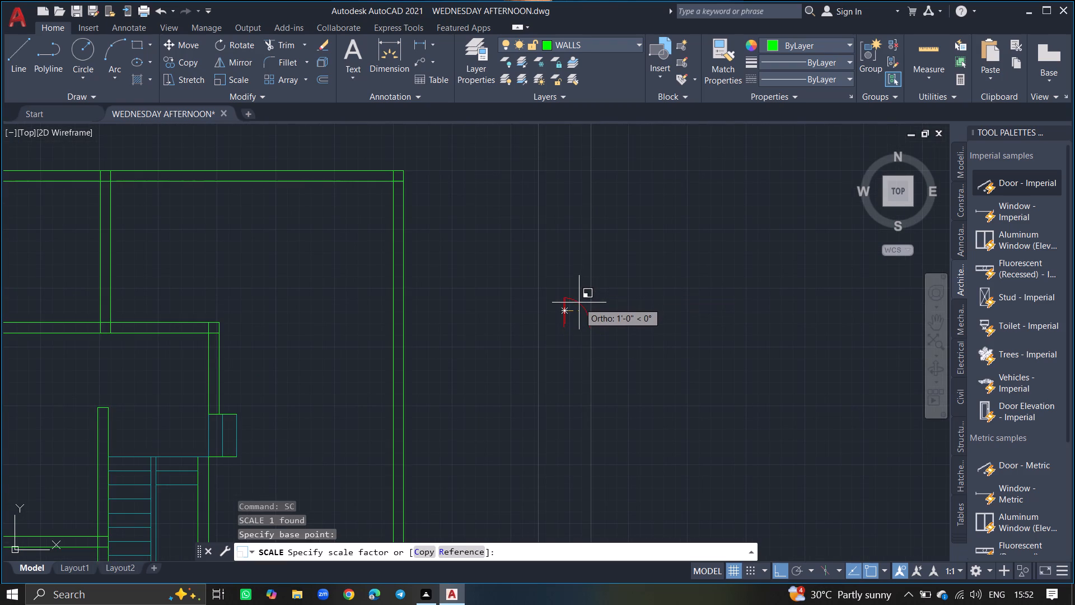
{"action": "left_click", "coordinate": [579, 302]}
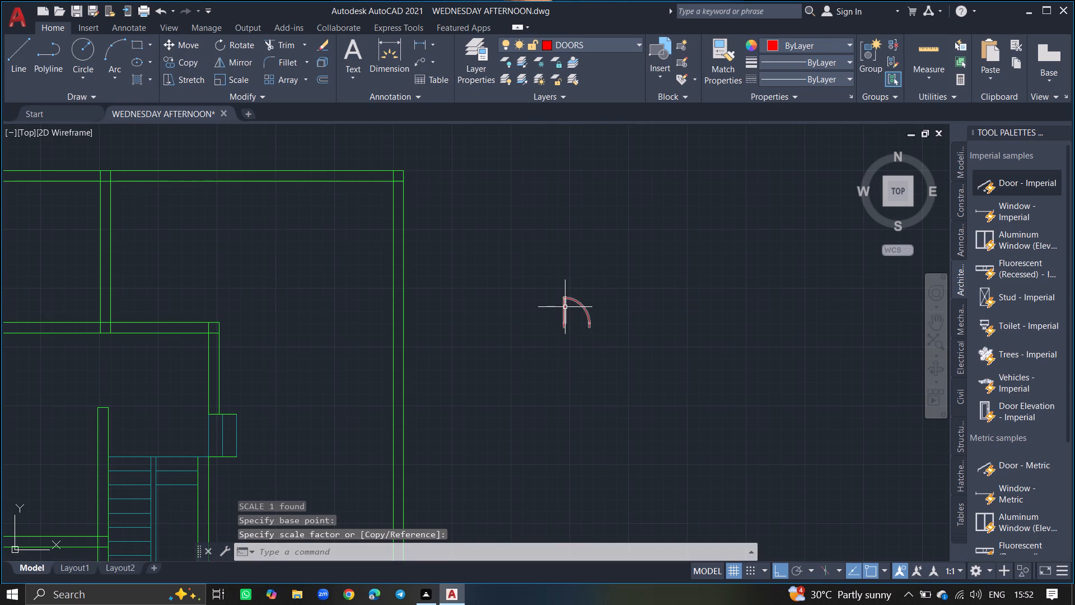
Move the door, with Ortho off, onto the horizontal wall below the northwest room, between the inner vertical wall and the room partition.
{"action": "left_click", "coordinate": [565, 307]}
{"action": "type", "text": "MO"}
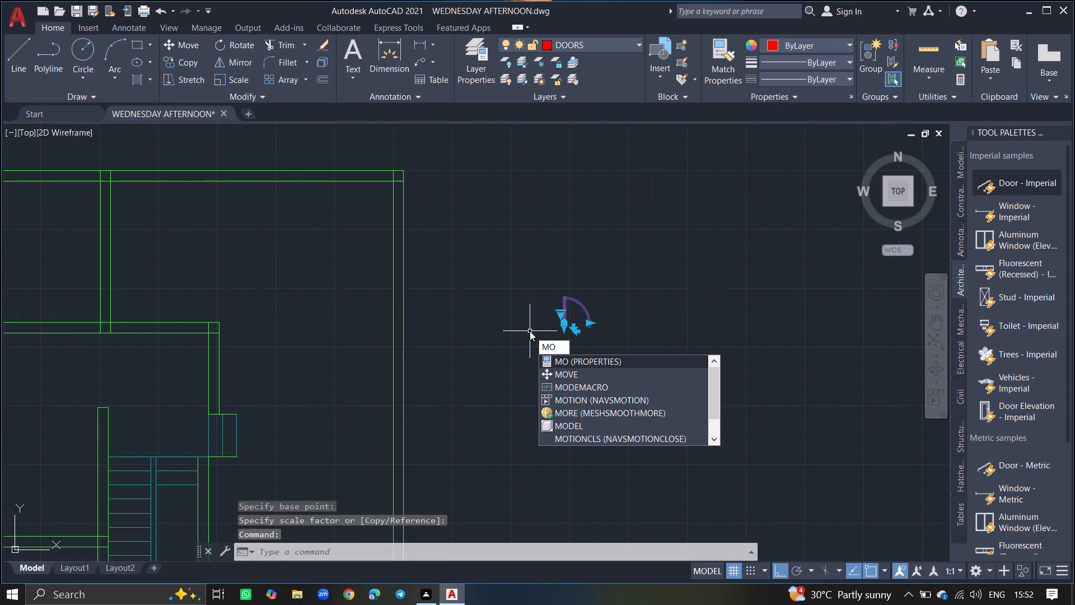
{"action": "type", "text": "VE"}
{"action": "key", "text": "Return"}
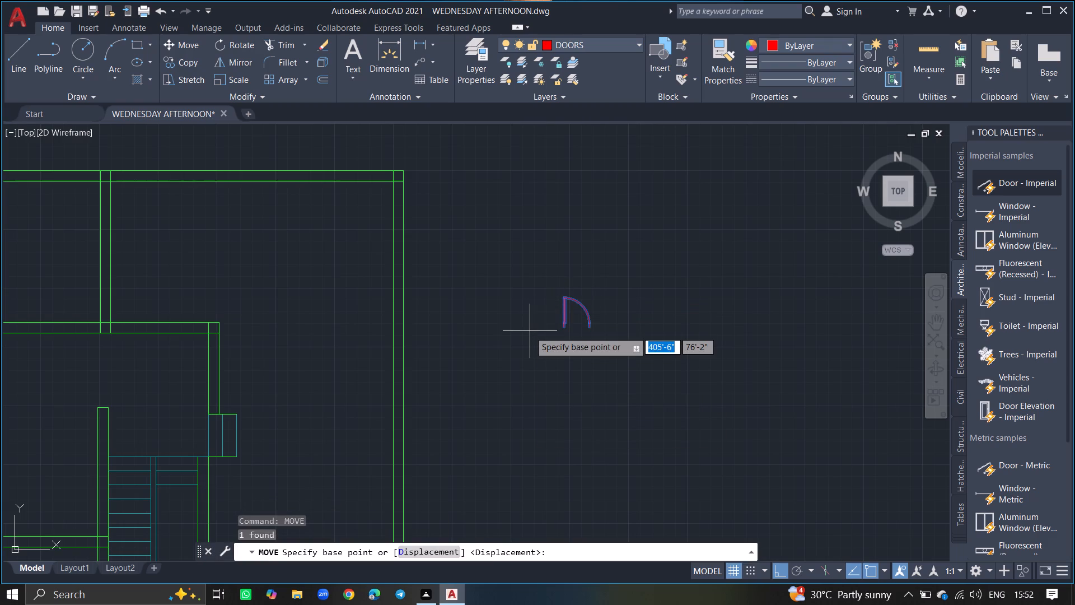
{"action": "left_click_drag", "start_coordinate": [567, 315], "coordinate": [431, 267]}
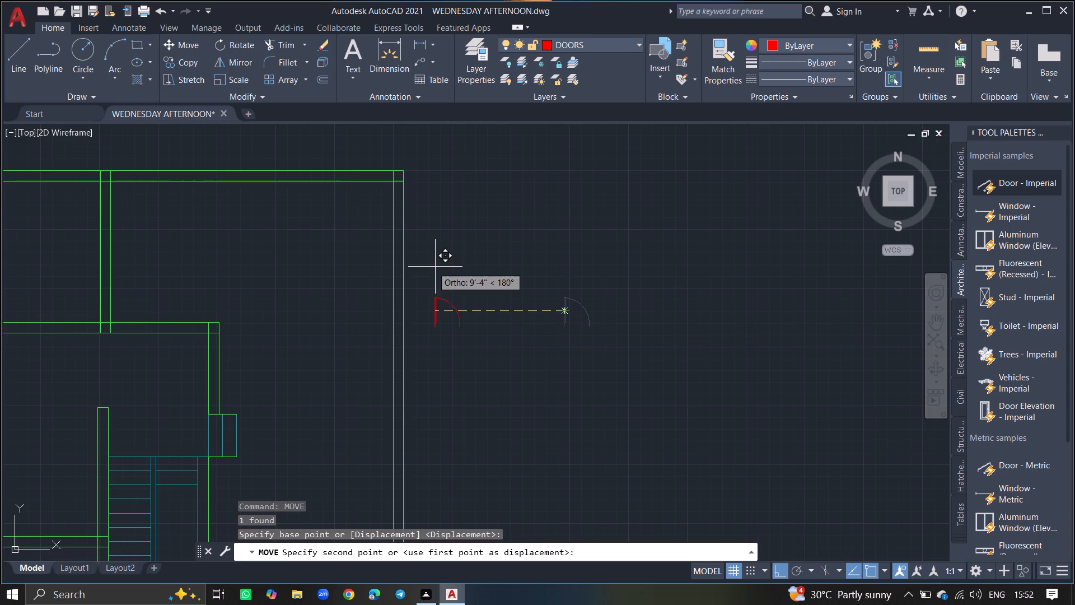
{"action": "key", "text": "F8"}
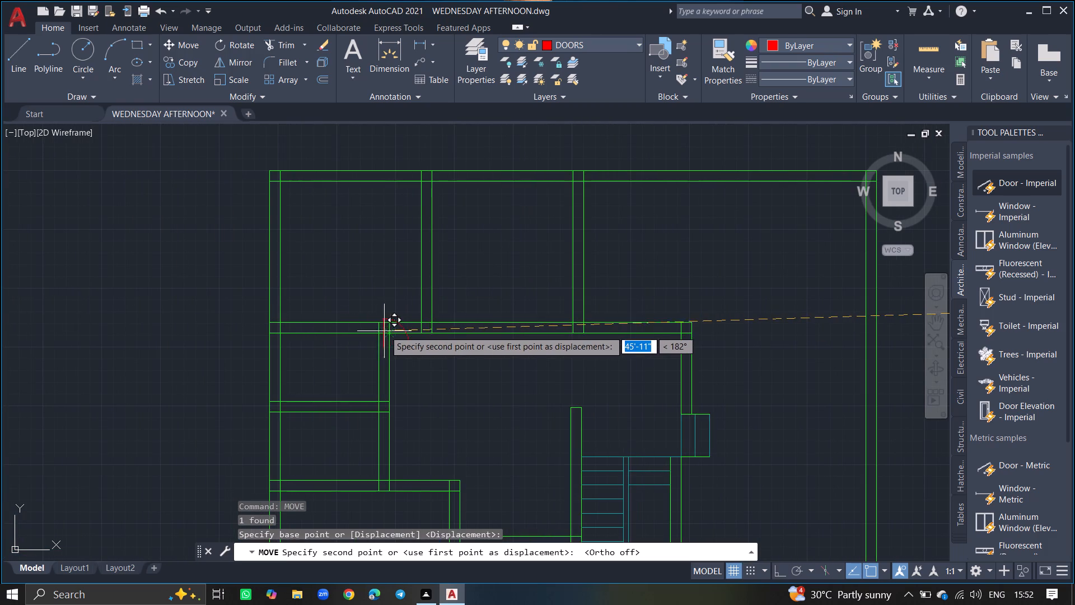
{"action": "scroll", "coordinate": [385, 331], "scroll_direction": "up", "scroll_amount": 5, "text": "ctrl"}
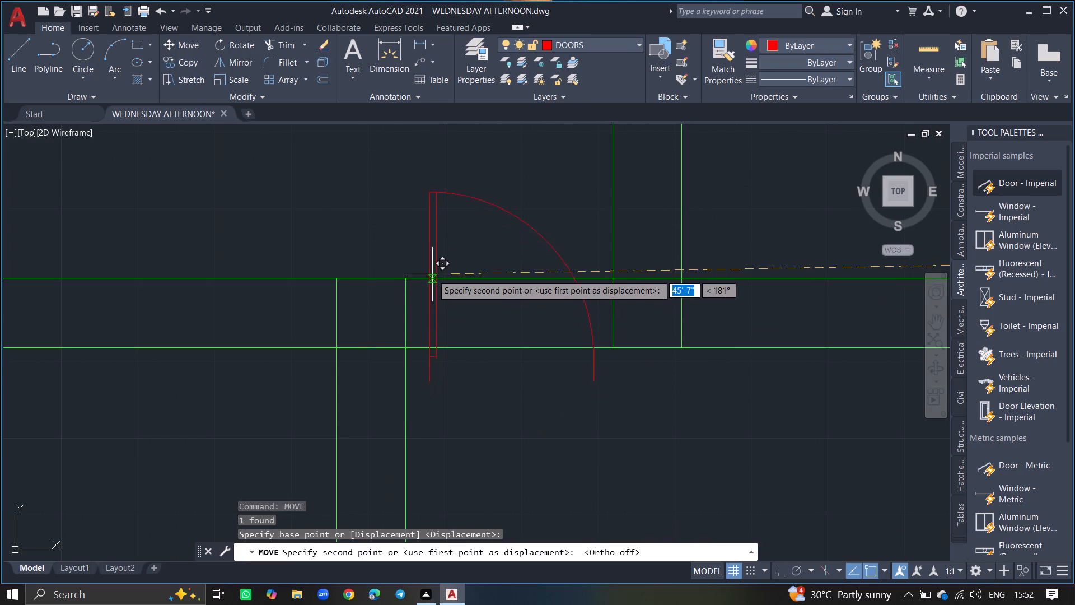
{"action": "left_click", "coordinate": [428, 246]}
Trim both wall lines across the first door's opening and the short upper-line stub inside its leaf.
{"action": "type", "text": "TRIM"}
{"action": "key", "text": "Return"}
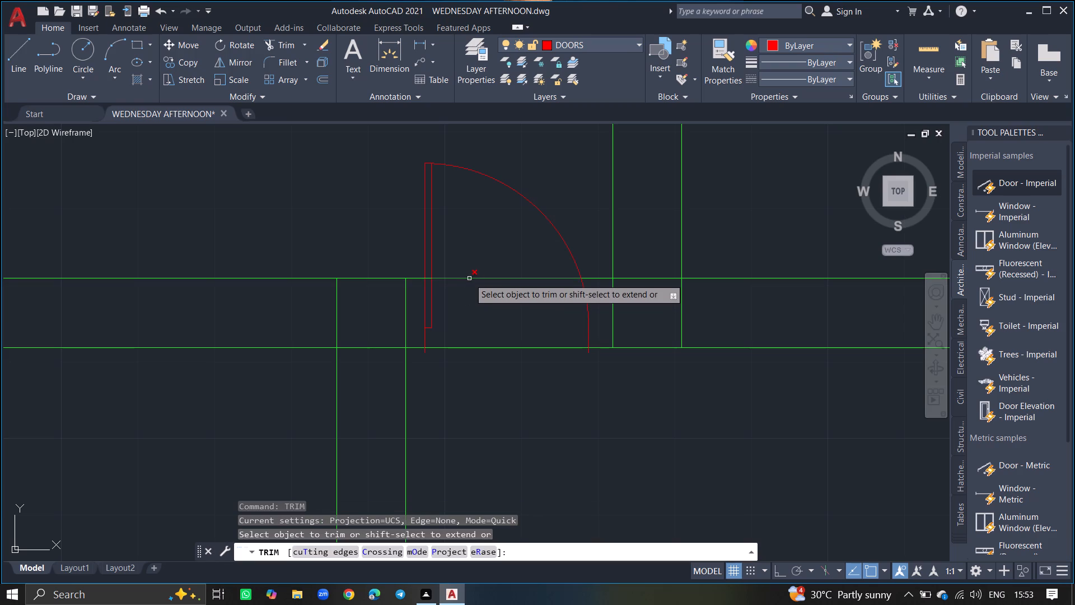
{"action": "left_click", "coordinate": [469, 277]}
{"action": "left_click", "coordinate": [471, 269]}
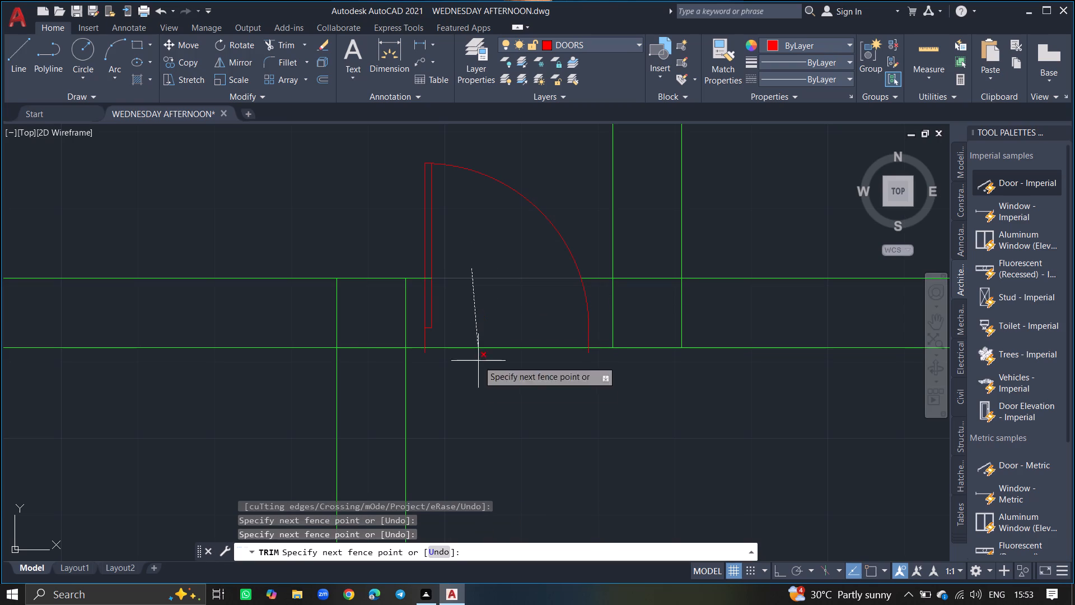
{"action": "left_click", "coordinate": [482, 416]}
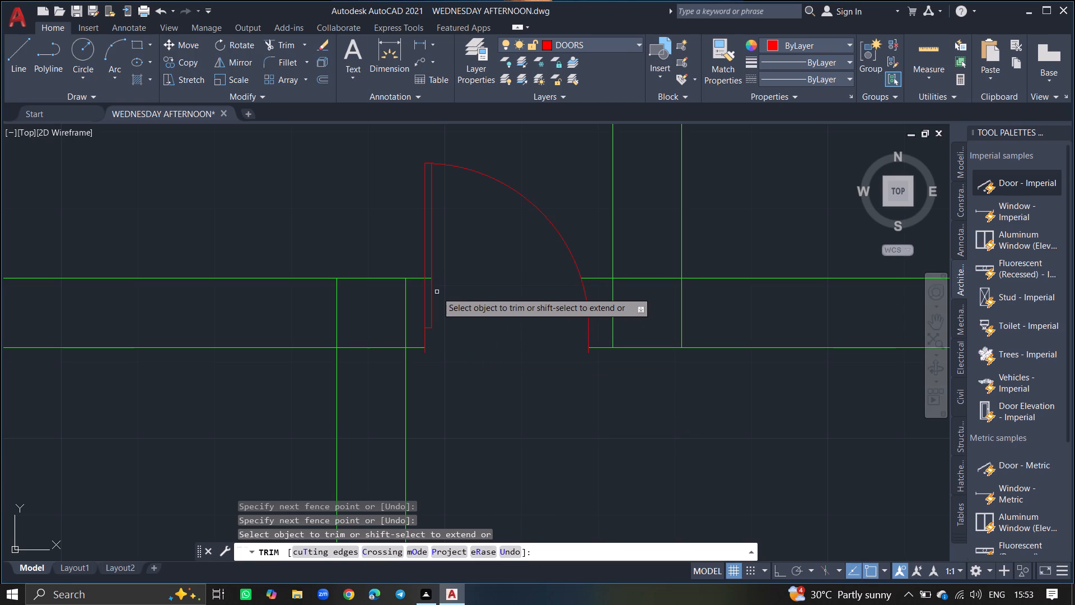
{"action": "scroll", "coordinate": [437, 292], "scroll_direction": "up", "scroll_amount": 4, "text": "ctrl"}
{"action": "left_click", "coordinate": [382, 204]}
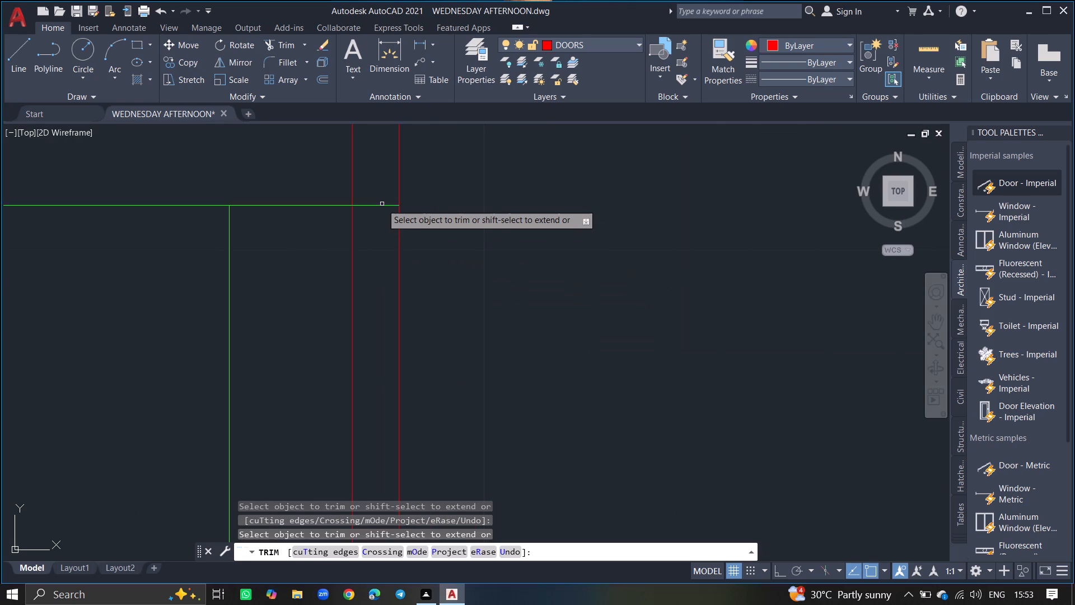
{"action": "left_click", "coordinate": [382, 204]}
{"action": "key", "text": "Return"}
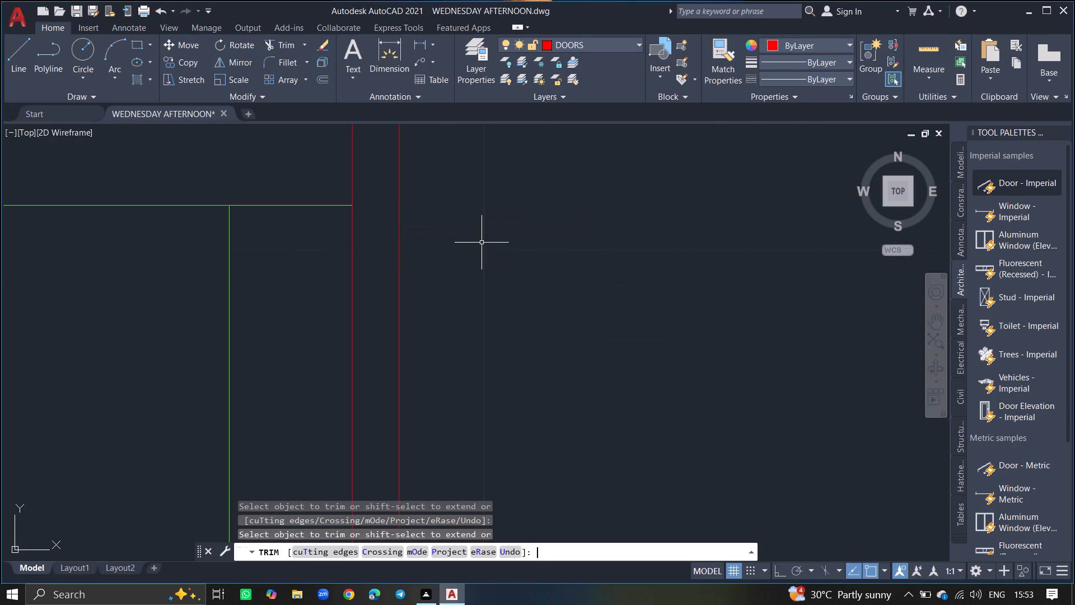
Copy the door east along the same horizontal wall, below the upper middle room just past the partition.
{"action": "scroll", "coordinate": [482, 243], "scroll_direction": "down", "scroll_amount": 5, "text": "ctrl"}
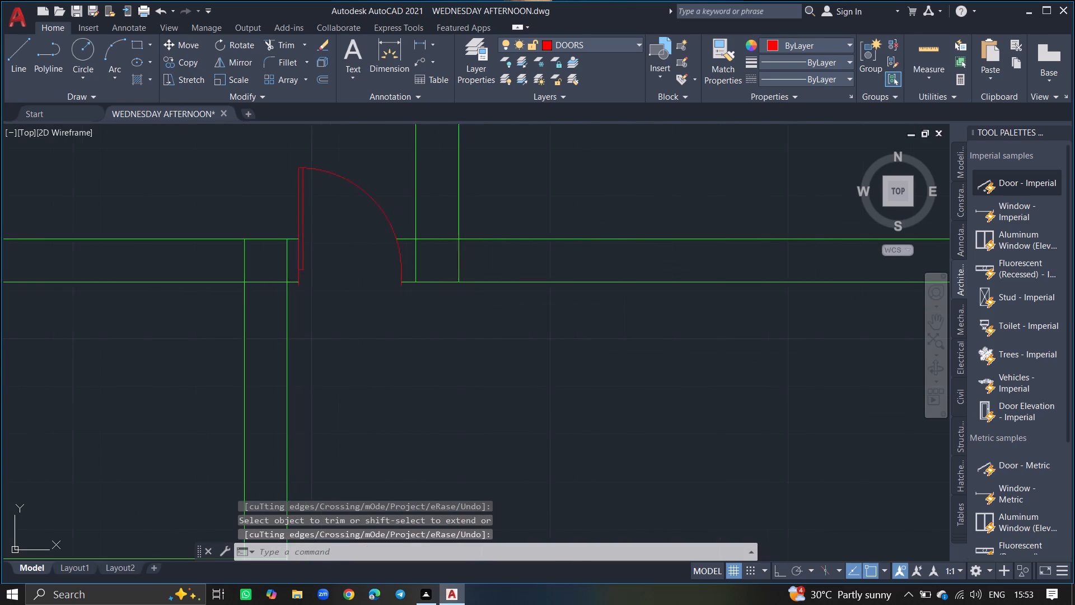
{"action": "scroll", "coordinate": [493, 255], "scroll_direction": "down", "scroll_amount": 2, "text": "ctrl"}
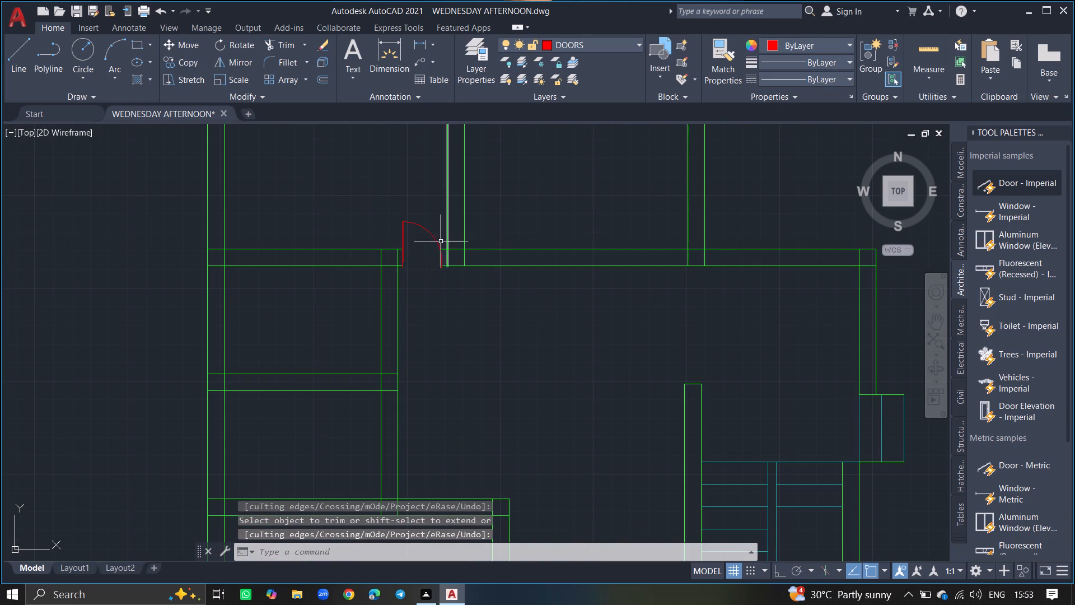
{"action": "left_click_drag", "start_coordinate": [436, 239], "coordinate": [441, 296]}
{"action": "type", "text": "COPY"}
{"action": "key", "text": "Return"}
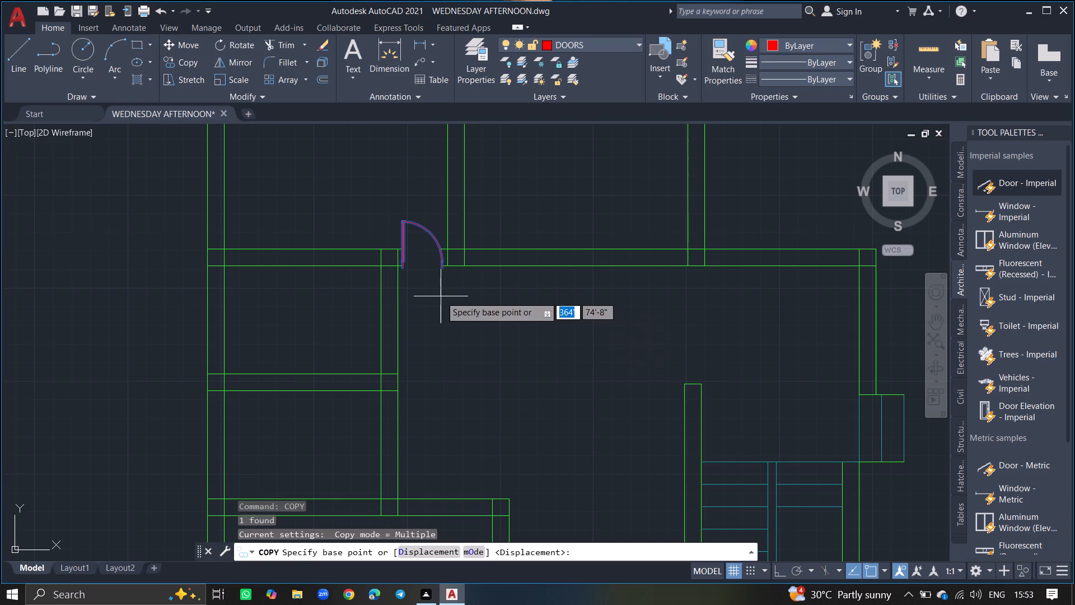
{"action": "left_click_drag", "start_coordinate": [404, 216], "coordinate": [516, 234]}
{"action": "left_click", "coordinate": [516, 234]}
{"action": "key", "text": "Return"}
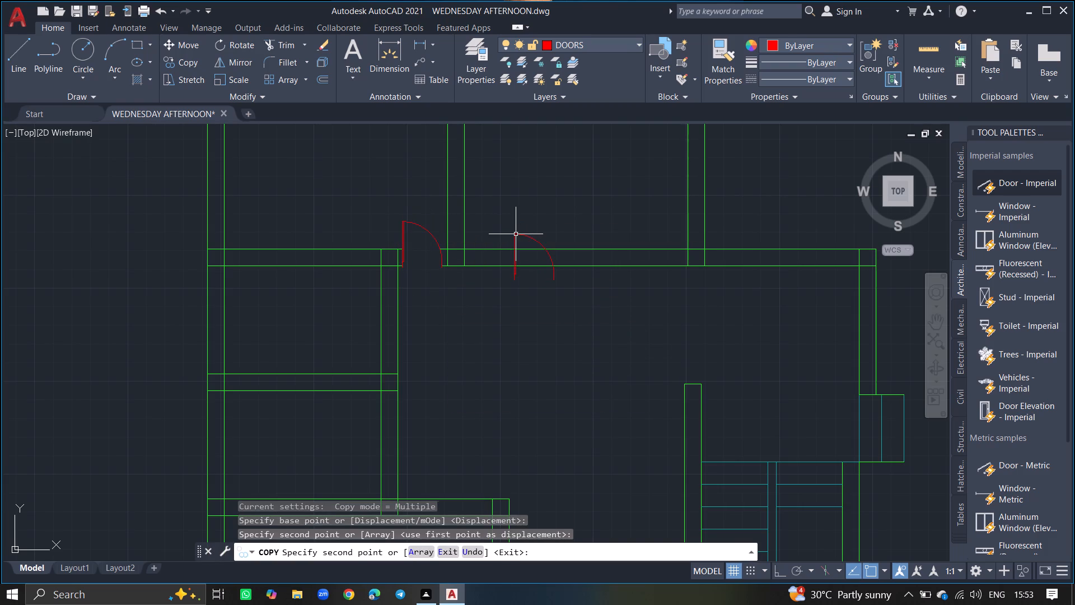
Mirror the copied door about the vertical outer edge of its leaf, erasing the source object.
{"action": "scroll", "coordinate": [516, 234], "scroll_direction": "up", "scroll_amount": 3, "text": "ctrl"}
{"action": "left_click", "coordinate": [516, 234]}
{"action": "type", "text": "MIRROR"}
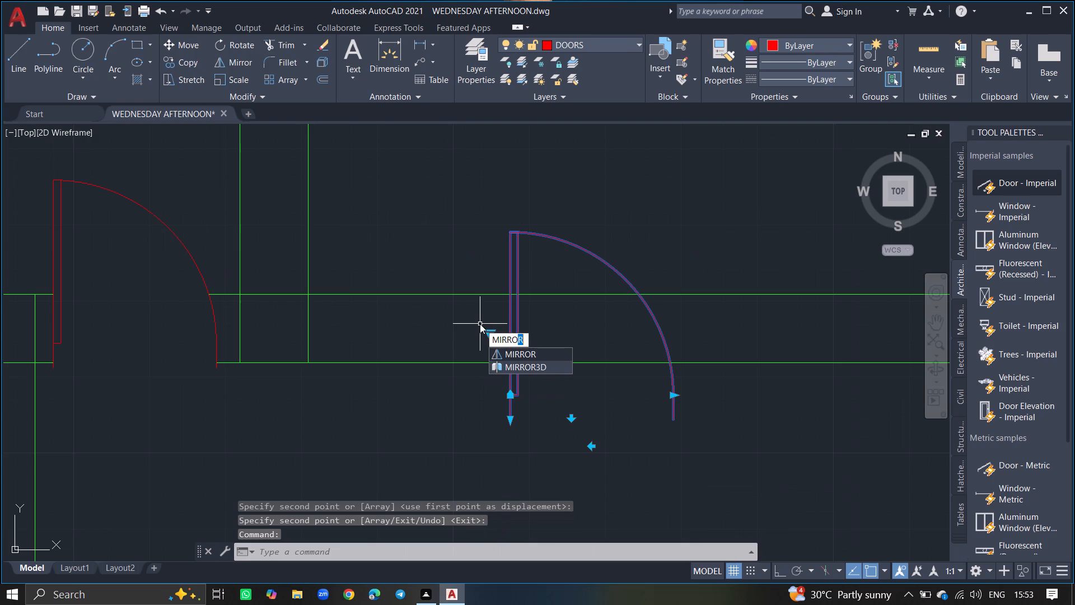
{"action": "key", "text": "Return"}
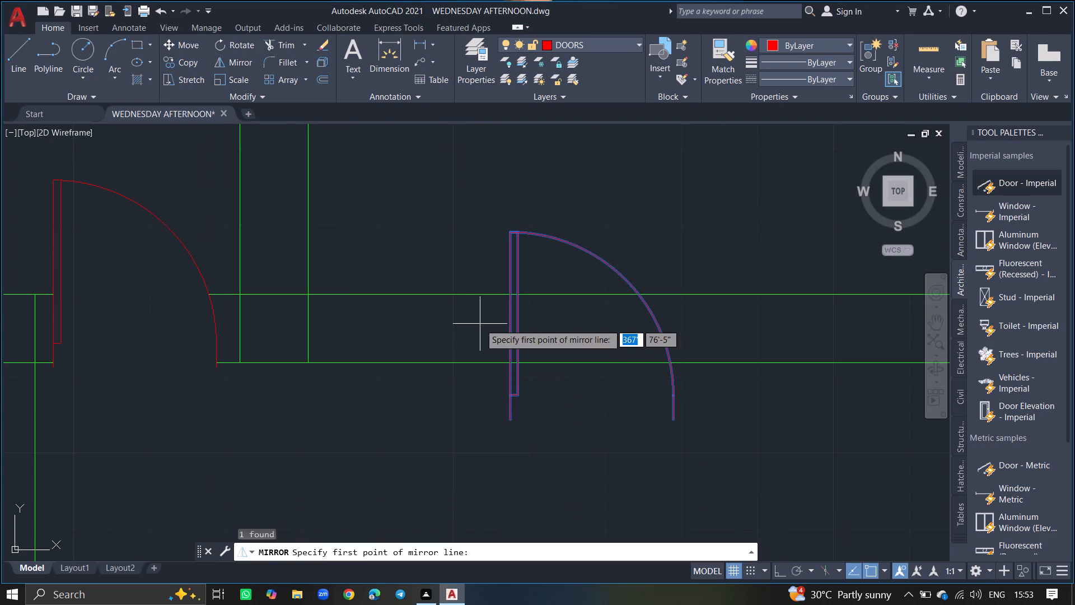
{"action": "left_click", "coordinate": [505, 418]}
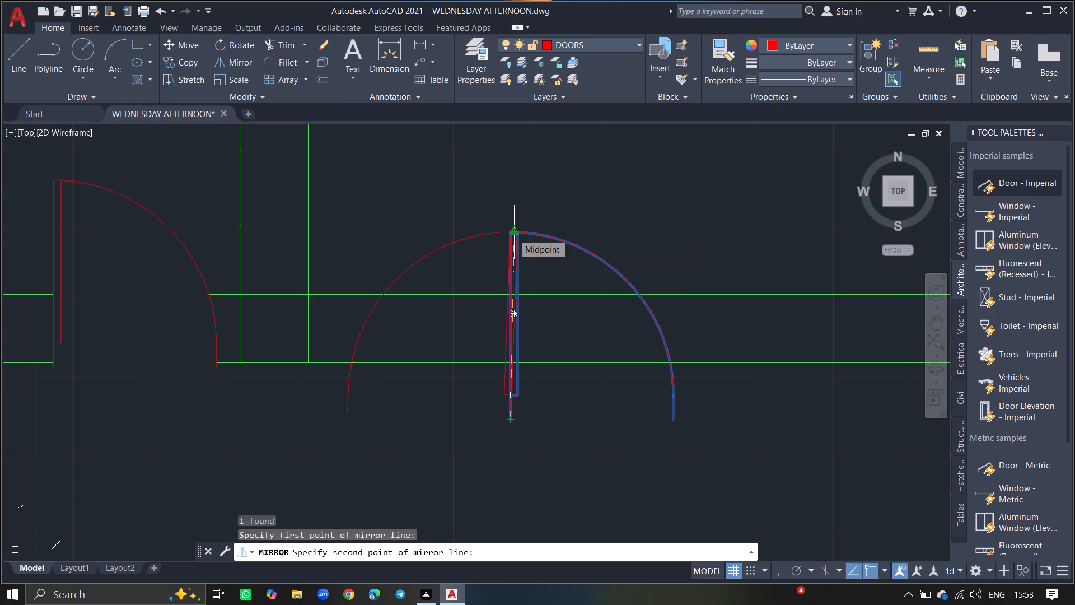
{"action": "scroll", "coordinate": [513, 234], "scroll_direction": "up", "scroll_amount": 3, "text": "ctrl"}
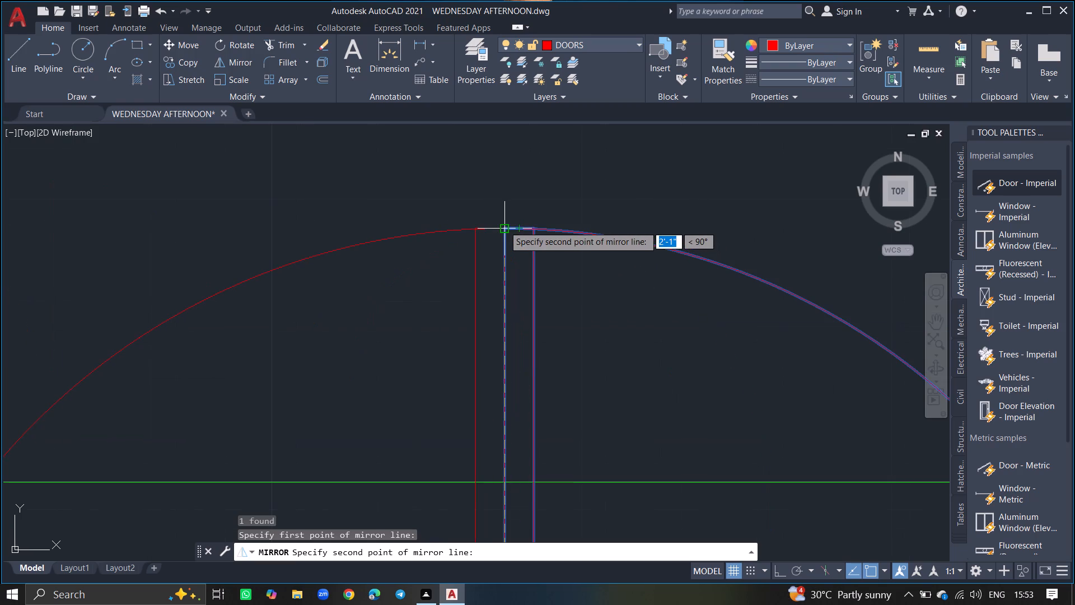
{"action": "left_click", "coordinate": [503, 225]}
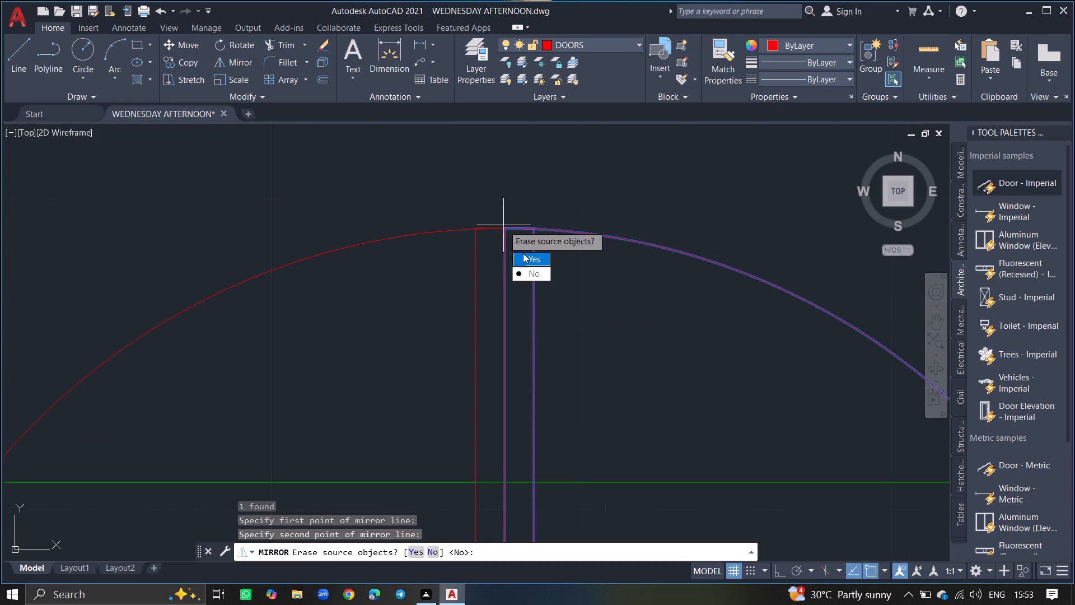
{"action": "left_click_drag", "start_coordinate": [525, 255], "coordinate": [503, 225]}
Trim both horizontal wall lines across the mirrored door's opening below the upper middle room.
{"action": "scroll", "coordinate": [503, 225], "scroll_direction": "down", "scroll_amount": 2, "text": "ctrl"}
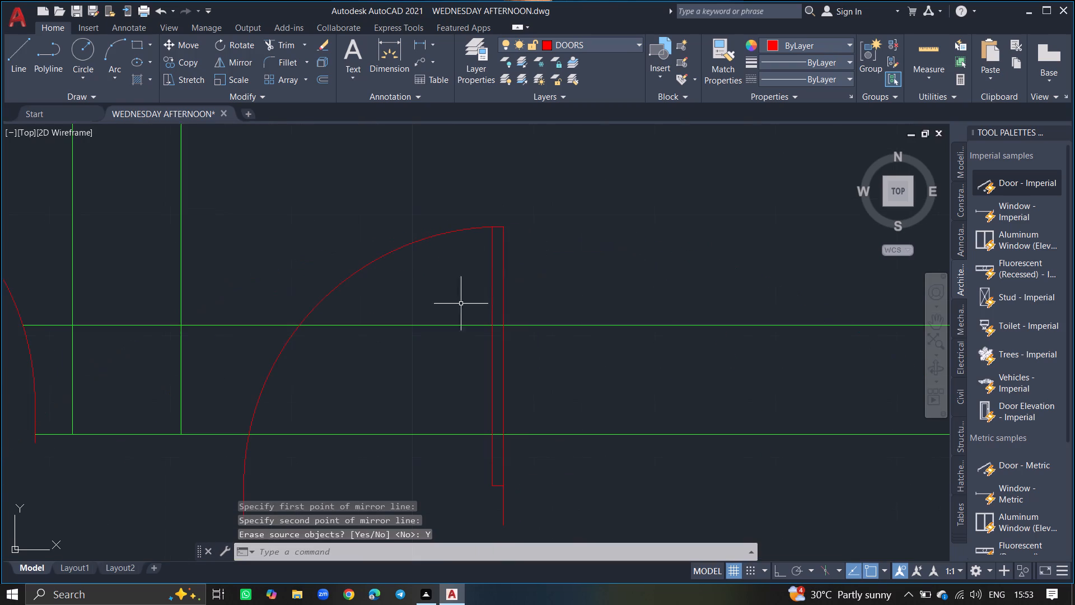
{"action": "type", "text": "TRIM"}
{"action": "key", "text": "Return"}
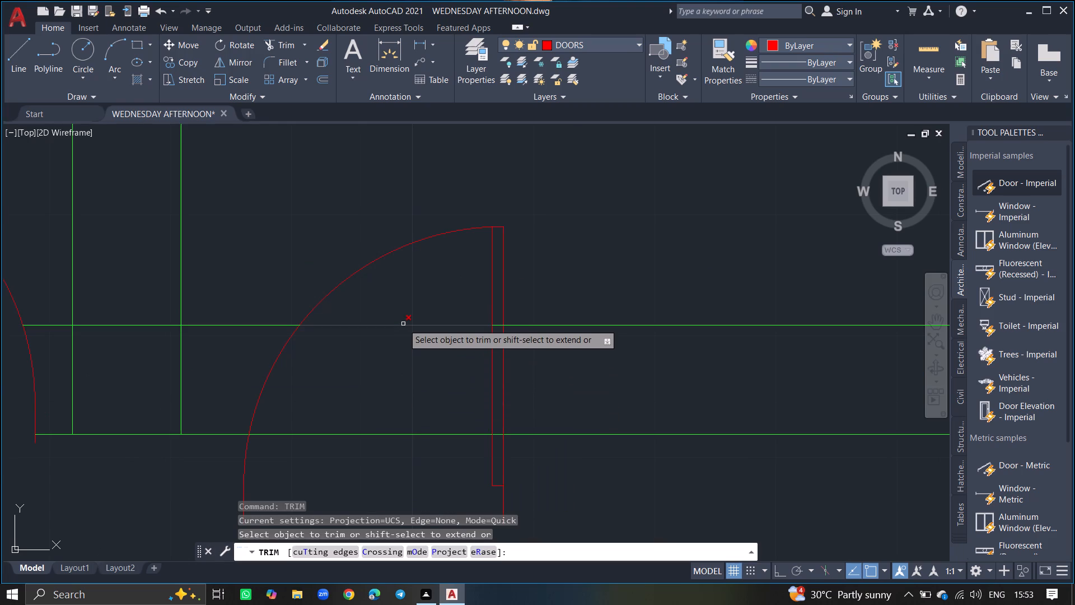
{"action": "left_click", "coordinate": [403, 324]}
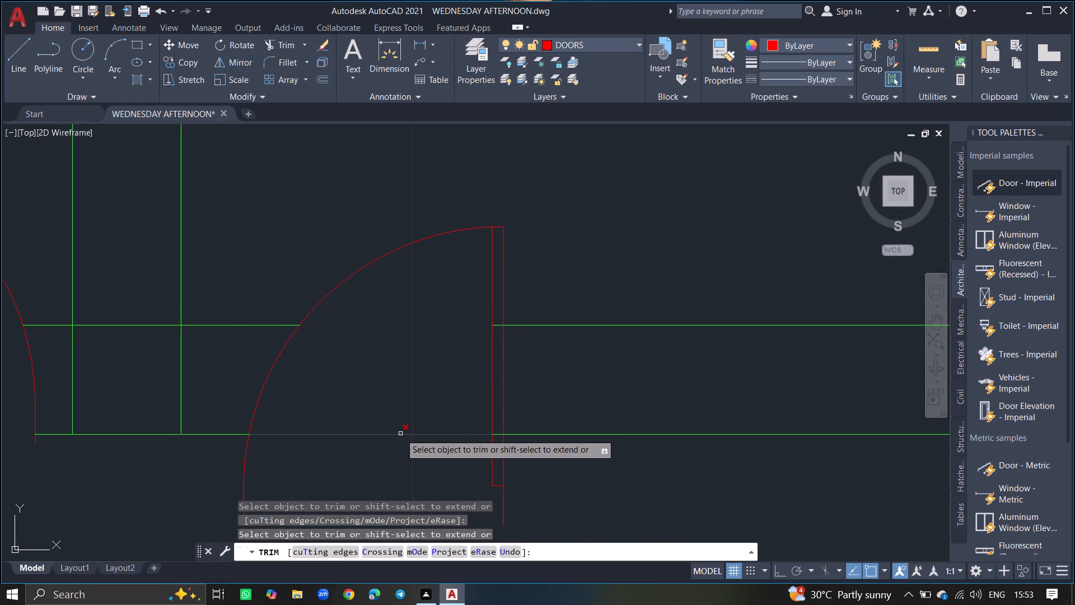
{"action": "left_click", "coordinate": [400, 434]}
{"action": "scroll", "coordinate": [397, 402], "scroll_direction": "down", "scroll_amount": 3, "text": "ctrl"}
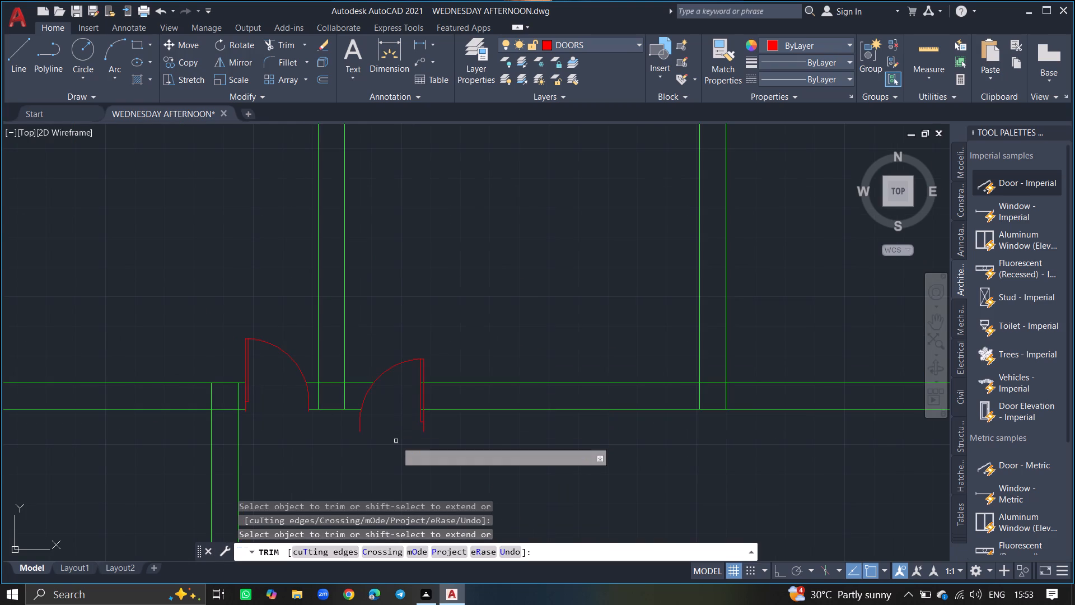
{"action": "scroll", "coordinate": [395, 443], "scroll_direction": "down", "scroll_amount": 1, "text": "ctrl"}
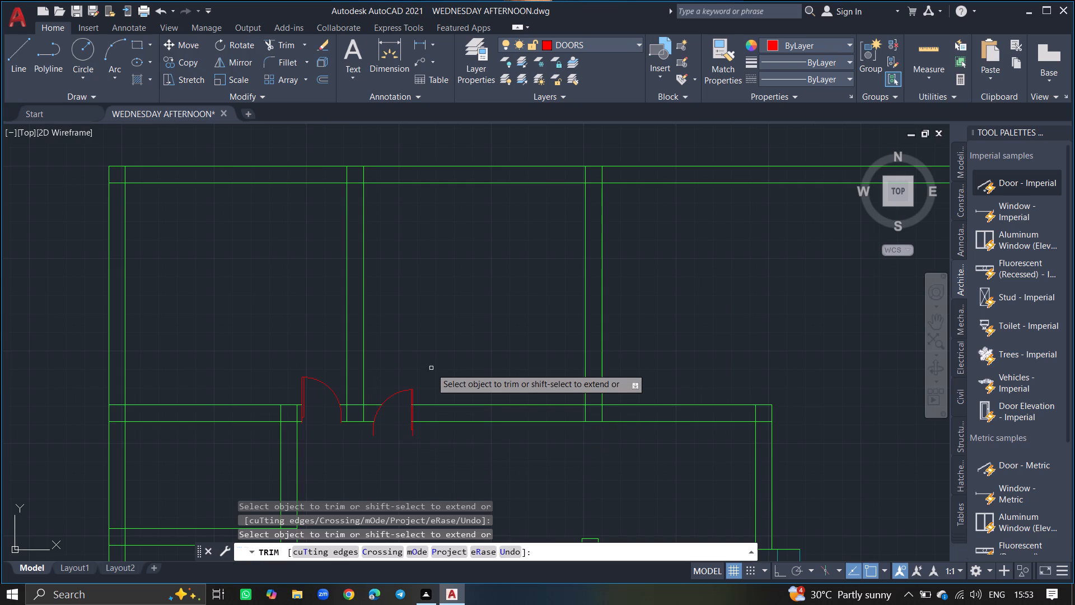
{"action": "scroll", "coordinate": [432, 367], "scroll_direction": "down", "scroll_amount": 2, "text": "ctrl"}
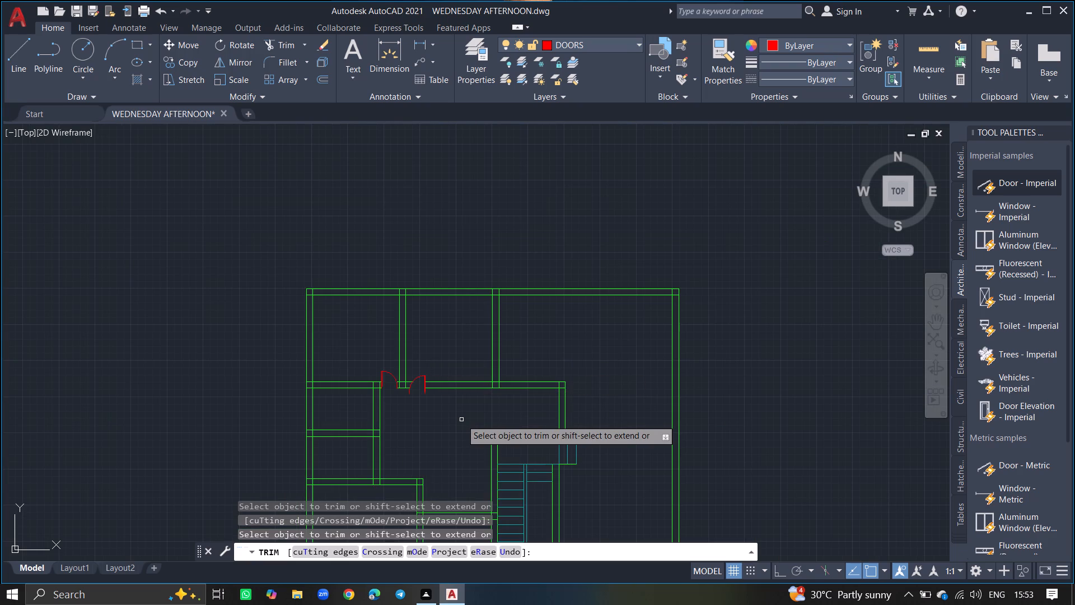
Insert the Door - Imperial block in the empty space northeast of the new floor plan.
{"action": "key", "text": "Return"}
{"action": "scroll", "coordinate": [461, 420], "scroll_direction": "down", "scroll_amount": 1, "text": "ctrl"}
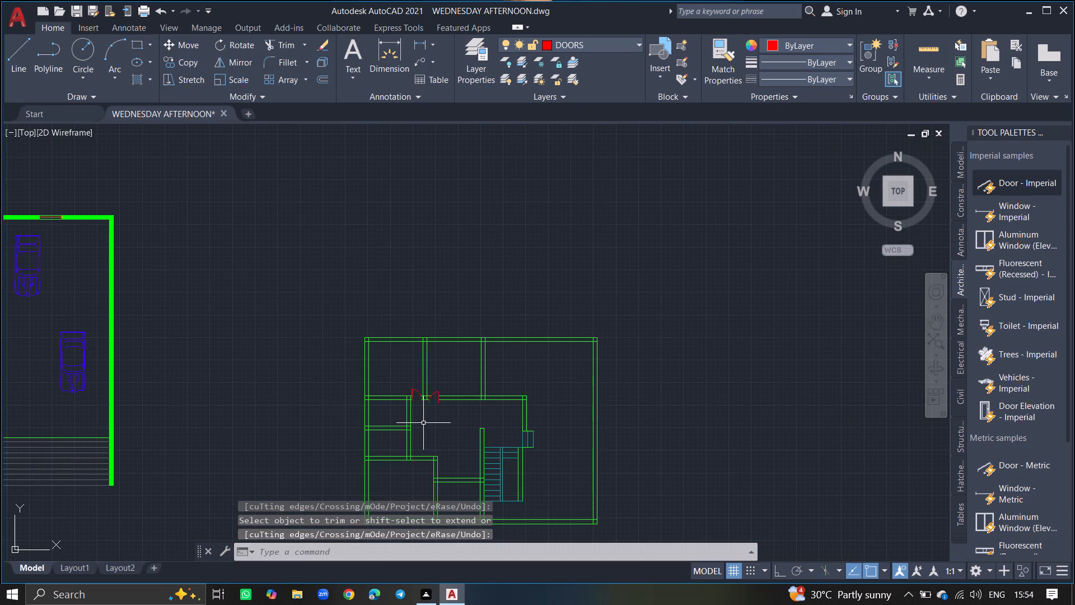
{"action": "key", "text": "ctrl+2"}
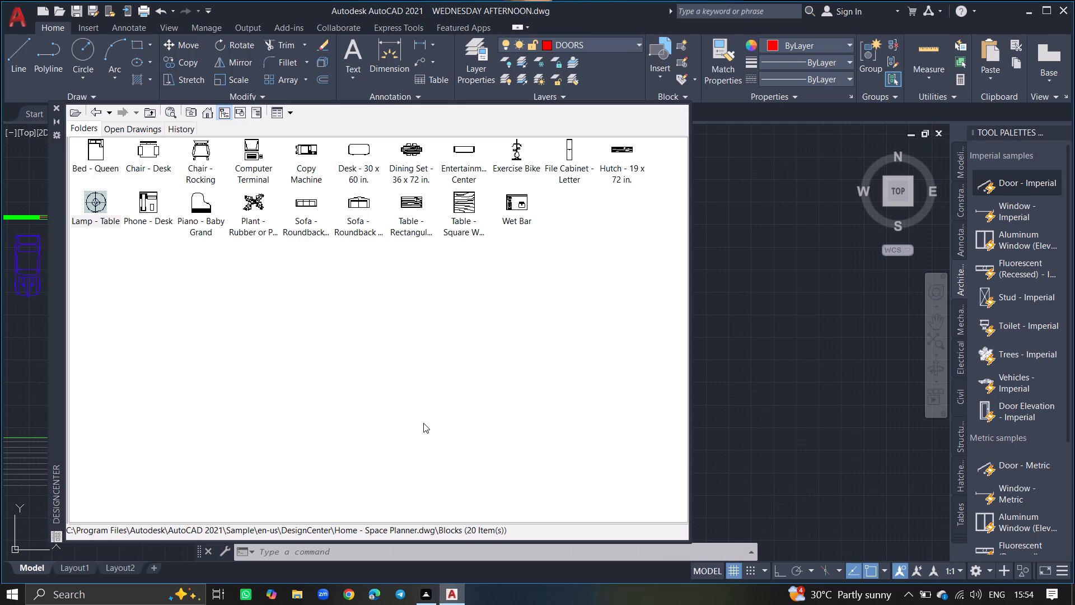
{"action": "left_click", "coordinate": [55, 106]}
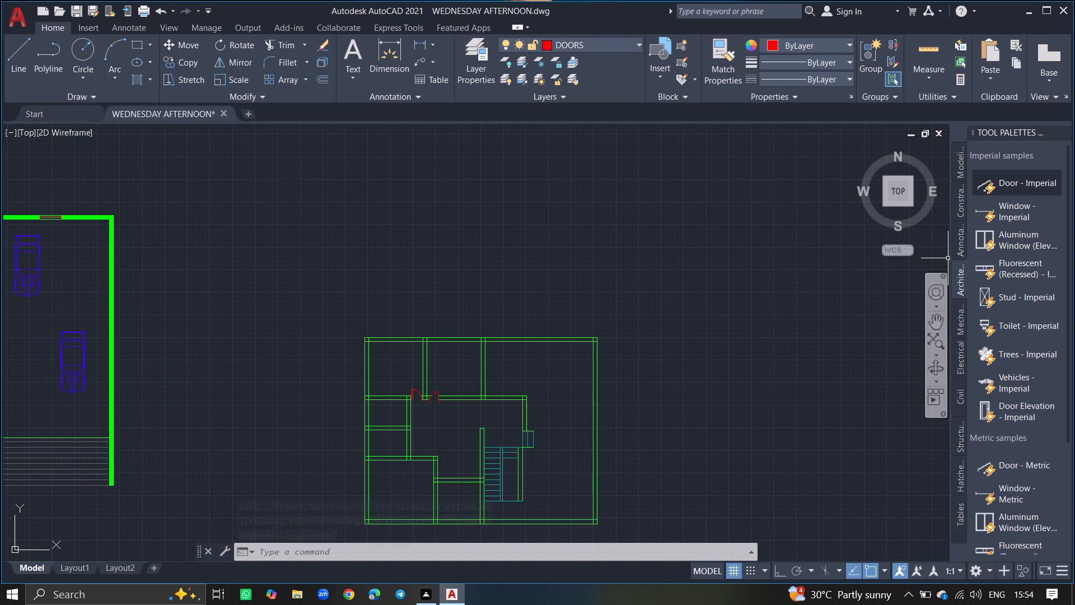
{"action": "left_click", "coordinate": [1006, 177]}
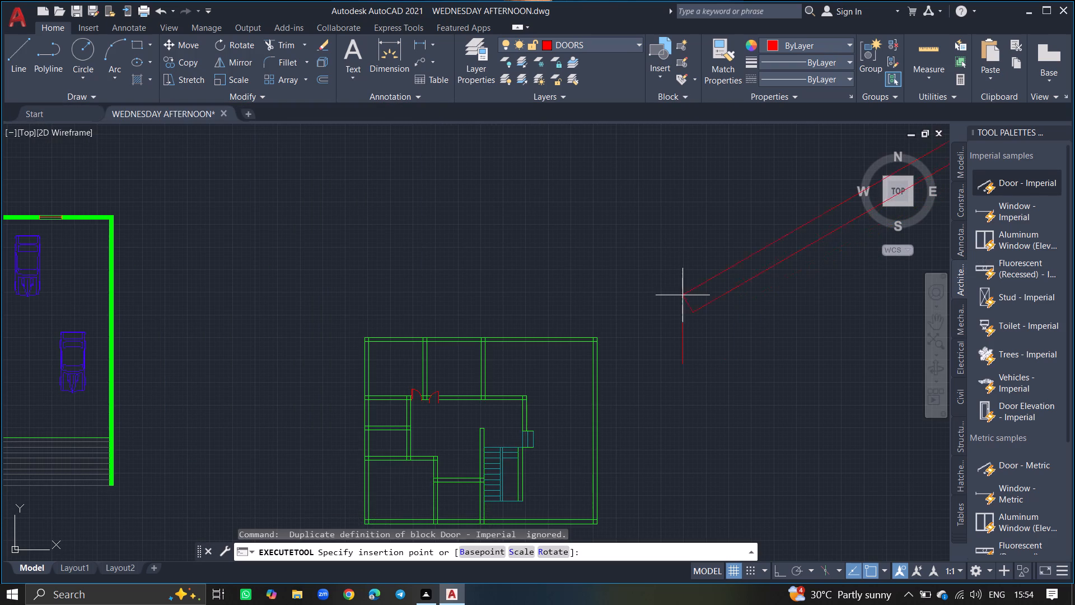
{"action": "left_click", "coordinate": [672, 297]}
Set the newly inserted door's opening angle to Open 90º.
{"action": "left_click", "coordinate": [672, 297]}
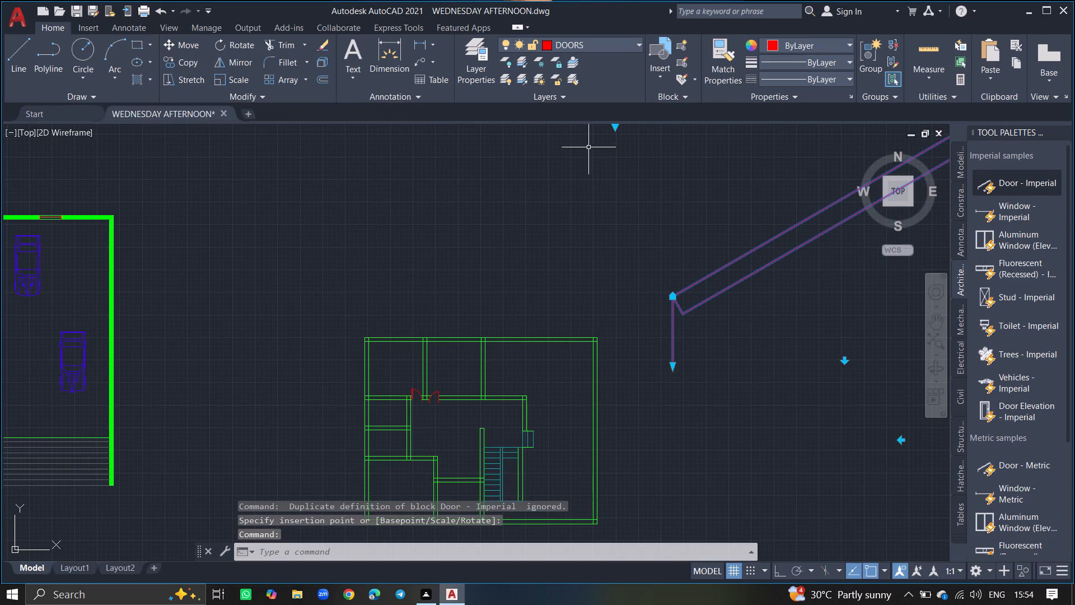
{"action": "left_click", "coordinate": [614, 128]}
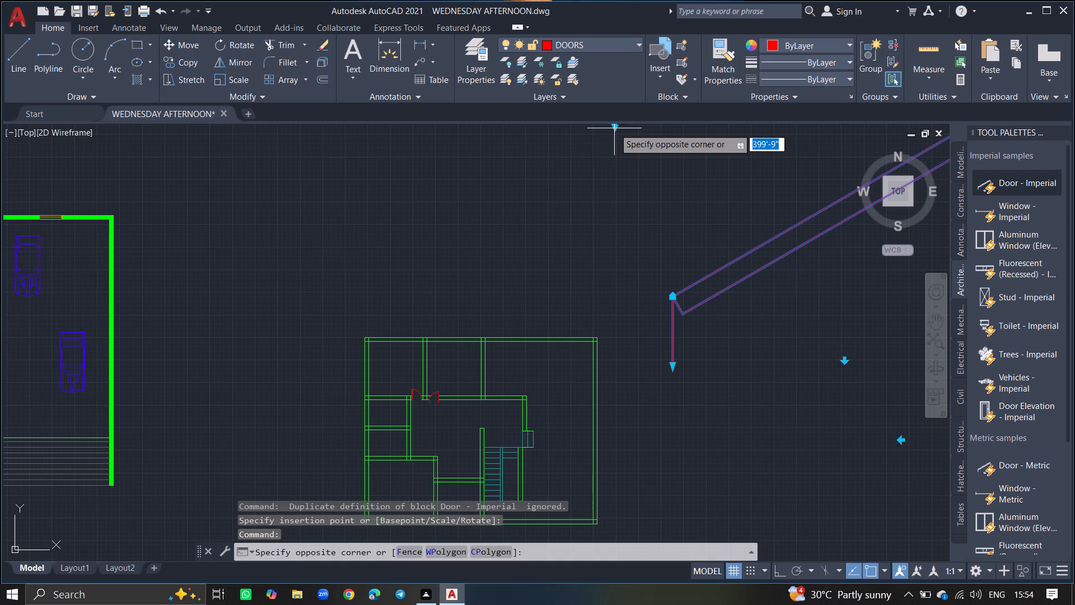
{"action": "left_click", "coordinate": [625, 194]}
{"action": "scroll", "coordinate": [625, 194], "scroll_direction": "down", "scroll_amount": 1, "text": "ctrl"}
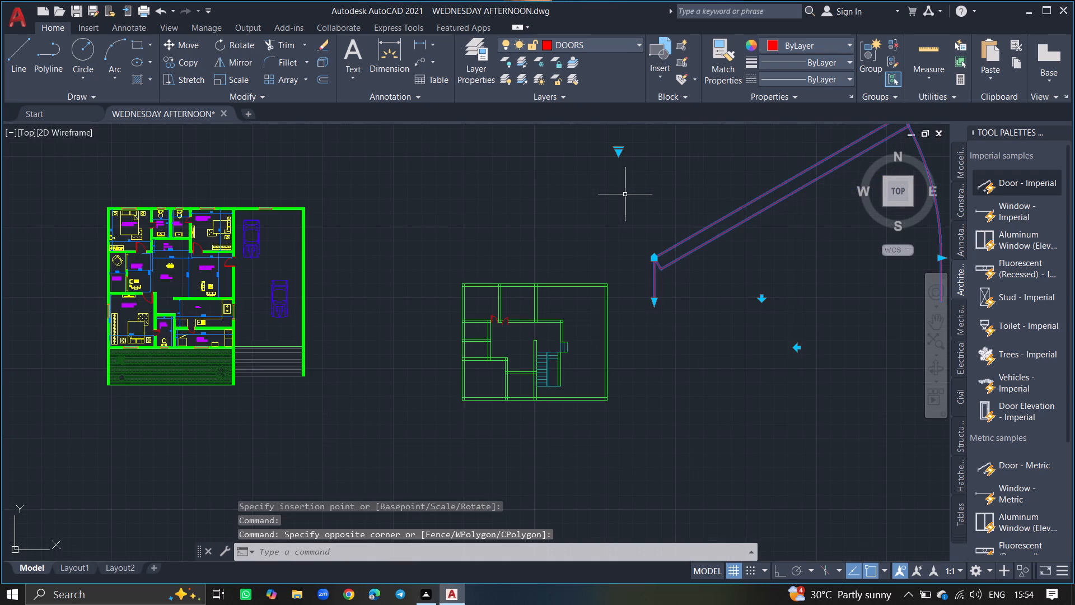
{"action": "left_click", "coordinate": [620, 153]}
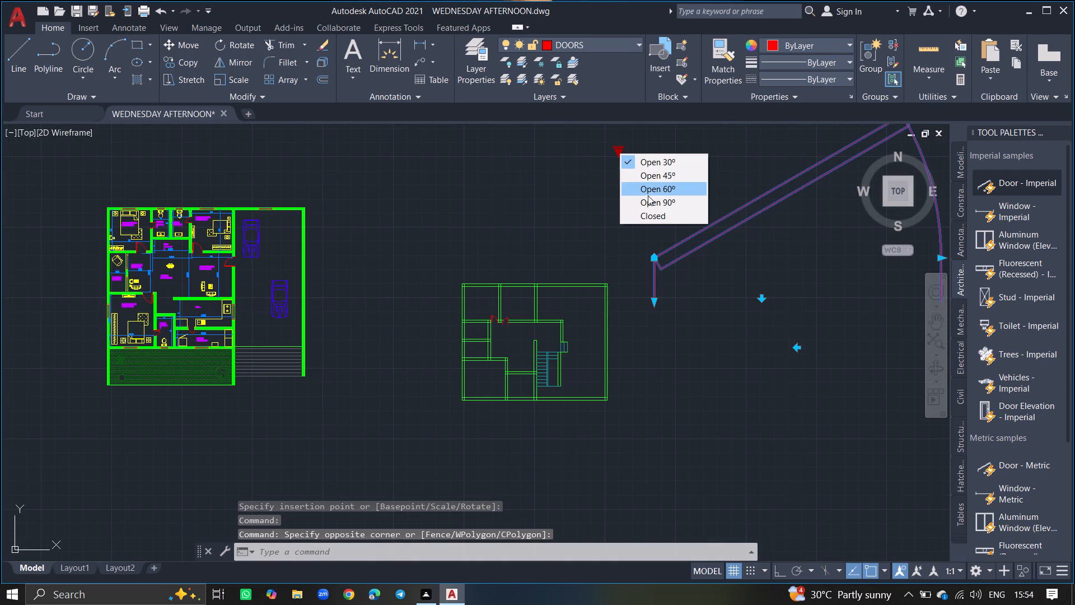
{"action": "left_click", "coordinate": [650, 203]}
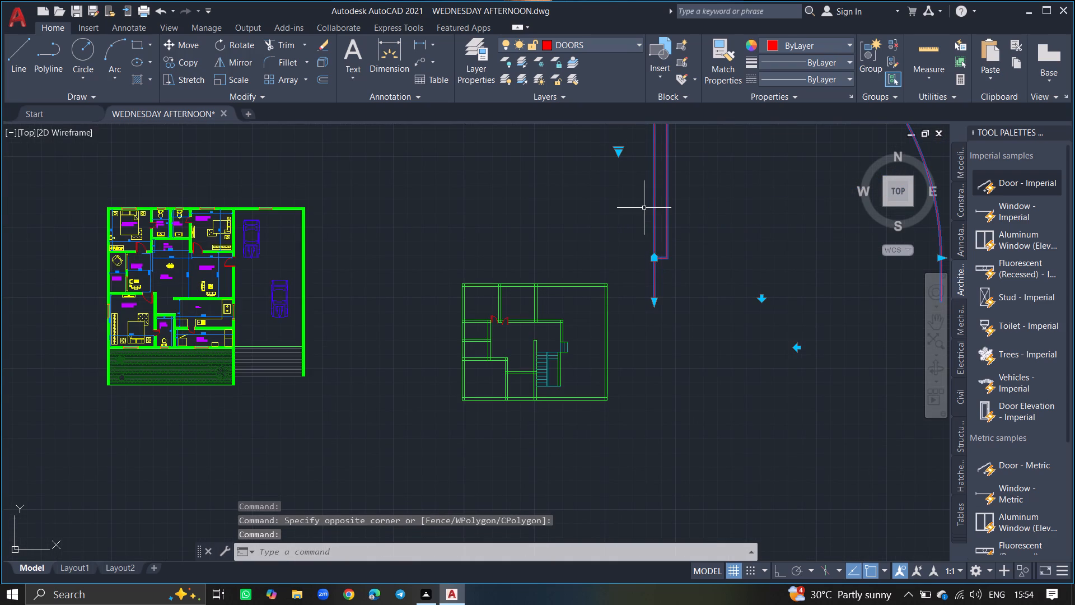
{"action": "key", "text": "Escape"}
Scale the oversized door down freehand about a point on its leaf, to about 2'-11" wide.
{"action": "scroll", "coordinate": [643, 208], "scroll_direction": "down", "scroll_amount": 3, "text": "ctrl"}
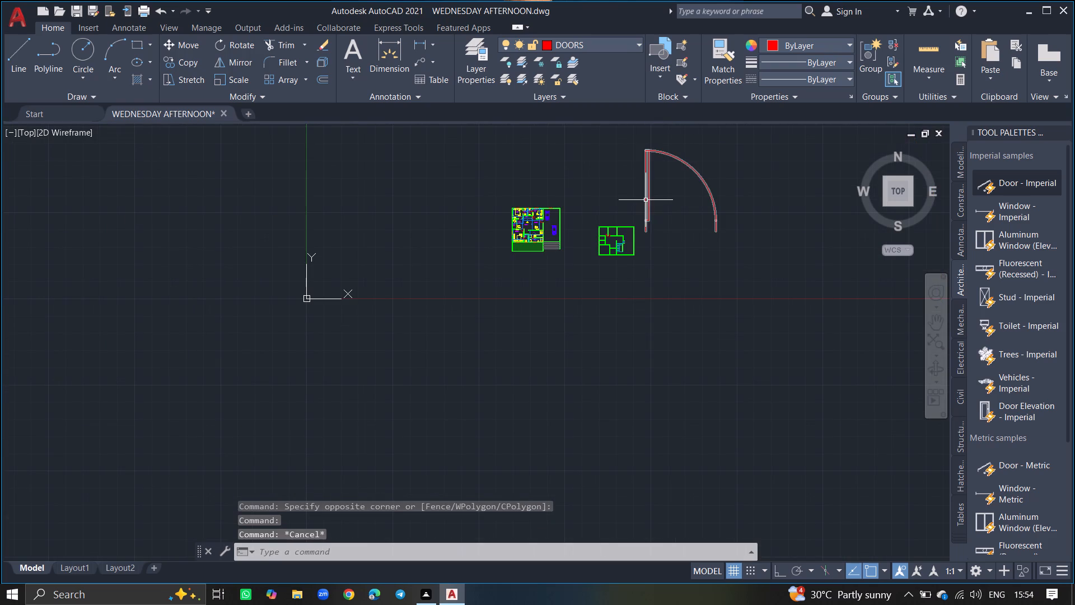
{"action": "left_click", "coordinate": [646, 200]}
{"action": "type", "text": "SC"}
{"action": "key", "text": "Return"}
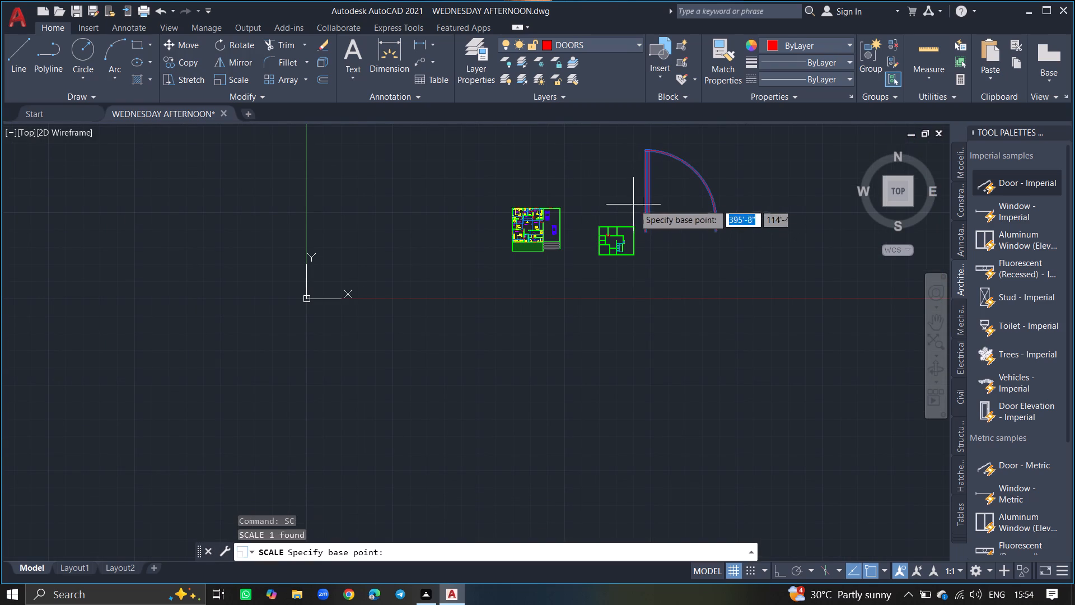
{"action": "left_click", "coordinate": [648, 189]}
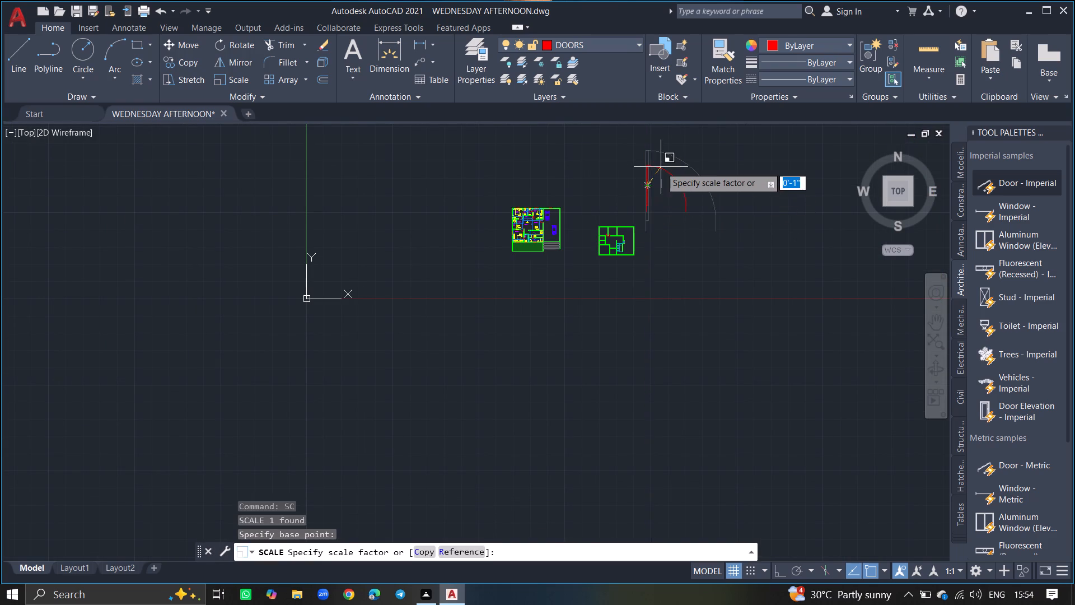
{"action": "scroll", "coordinate": [661, 167], "scroll_direction": "up", "scroll_amount": 5, "text": "ctrl"}
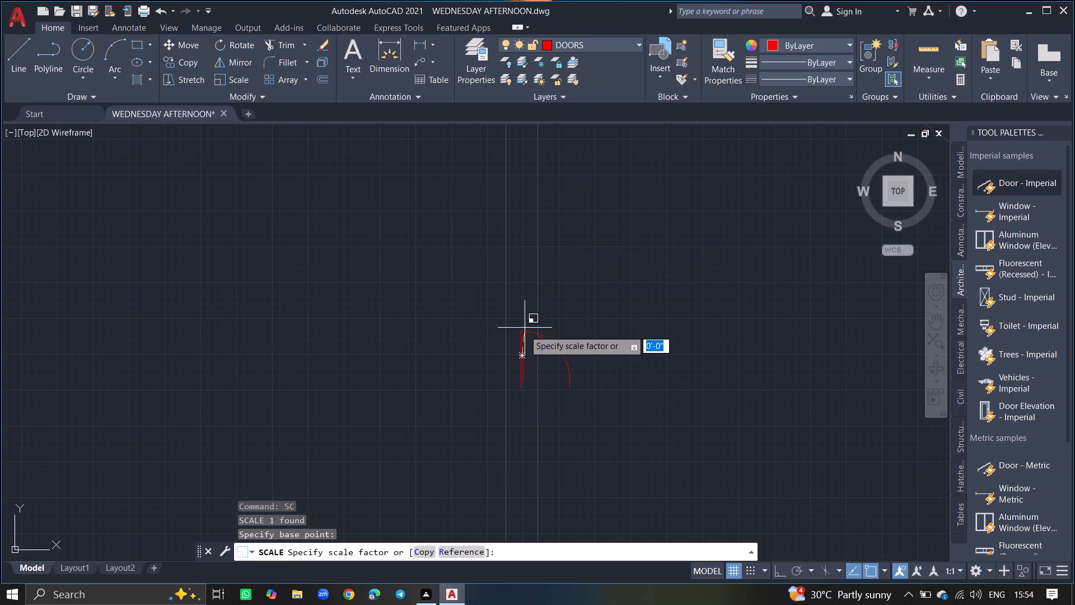
{"action": "left_click", "coordinate": [522, 341]}
Rotate the door a quarter turn clockwise about the free end of its leaf, using Ortho to lay the leaf horizontal.
{"action": "left_click", "coordinate": [521, 344]}
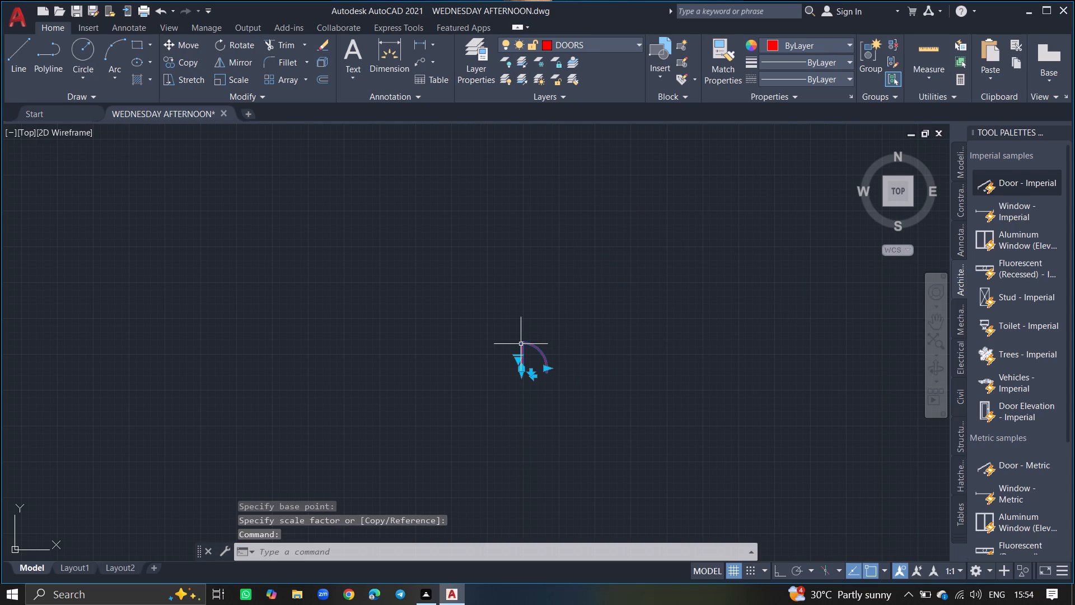
{"action": "type", "text": "RO"}
{"action": "key", "text": "Return"}
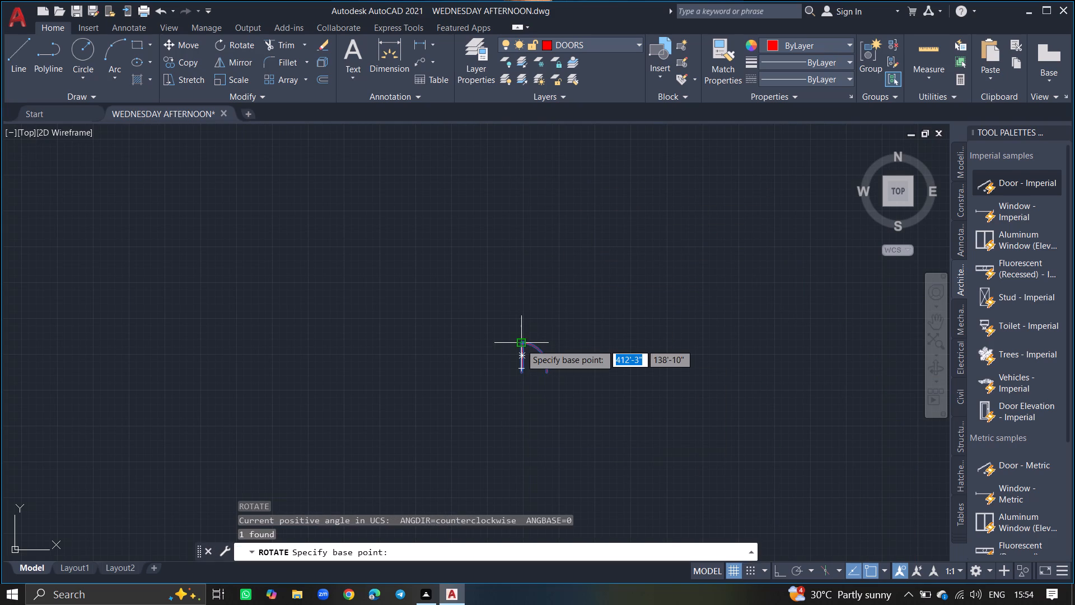
{"action": "left_click", "coordinate": [521, 344]}
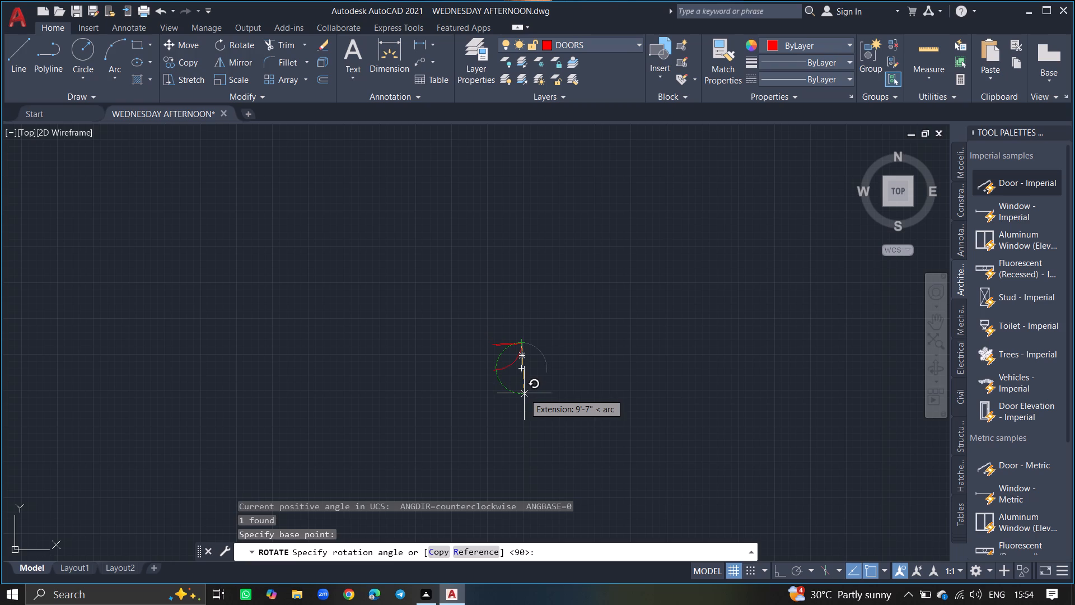
{"action": "key", "text": "F8"}
{"action": "left_click", "coordinate": [524, 393]}
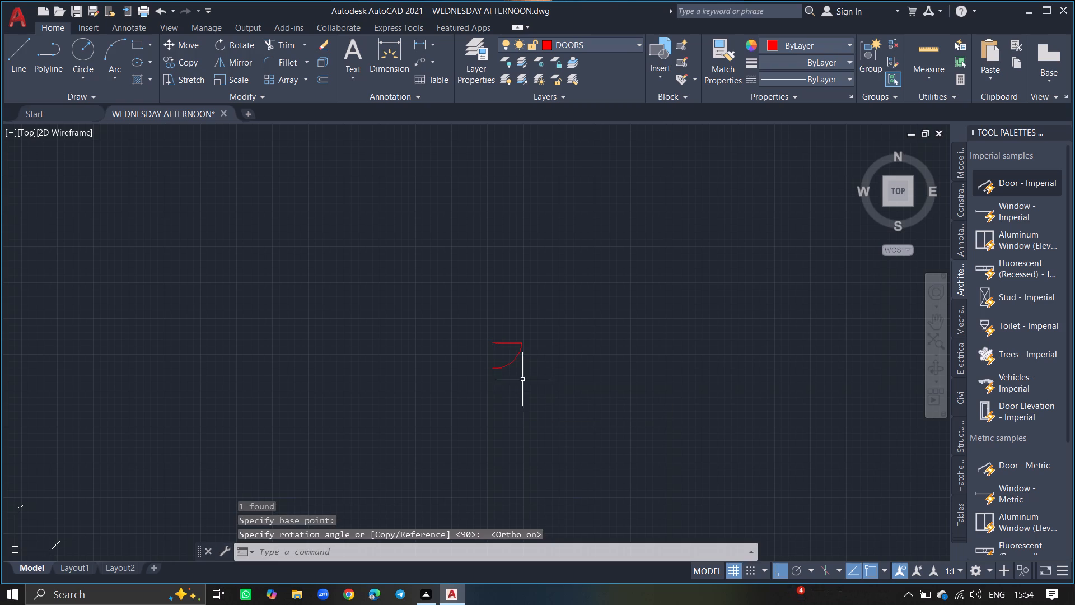
Move the rotated door into the new plan, just east of the small west room's east wall, below the first door.
{"action": "left_click", "coordinate": [518, 353]}
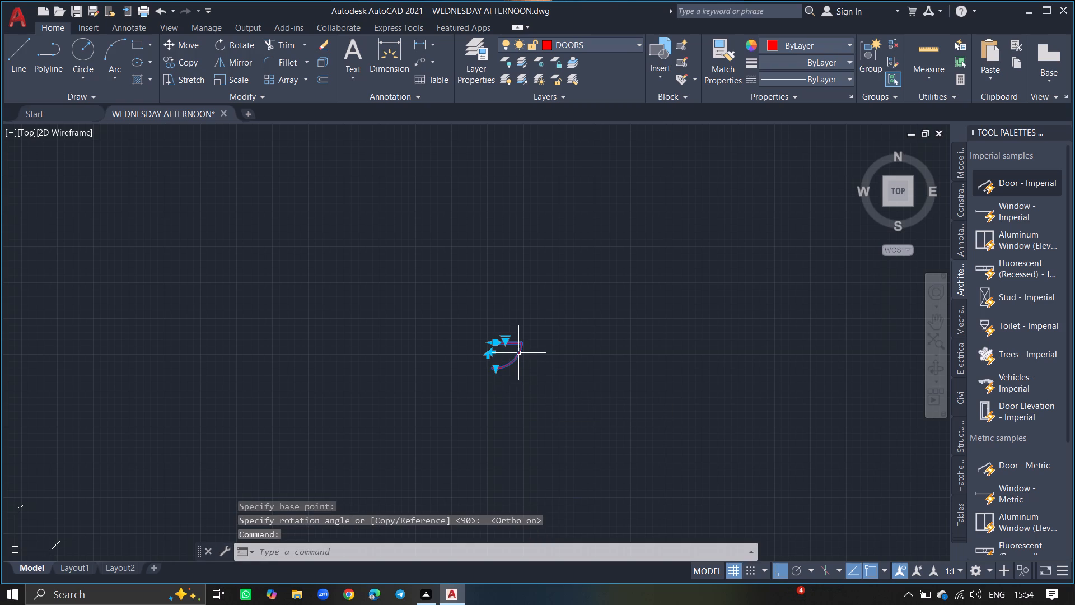
{"action": "type", "text": "MOVE"}
{"action": "key", "text": "Return"}
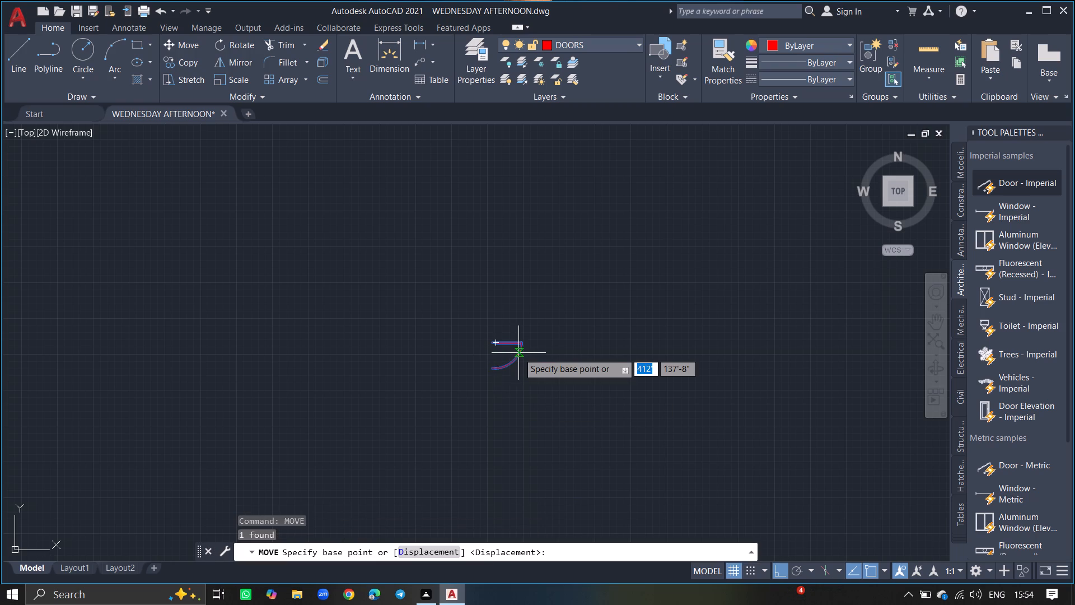
{"action": "left_click", "coordinate": [519, 353]}
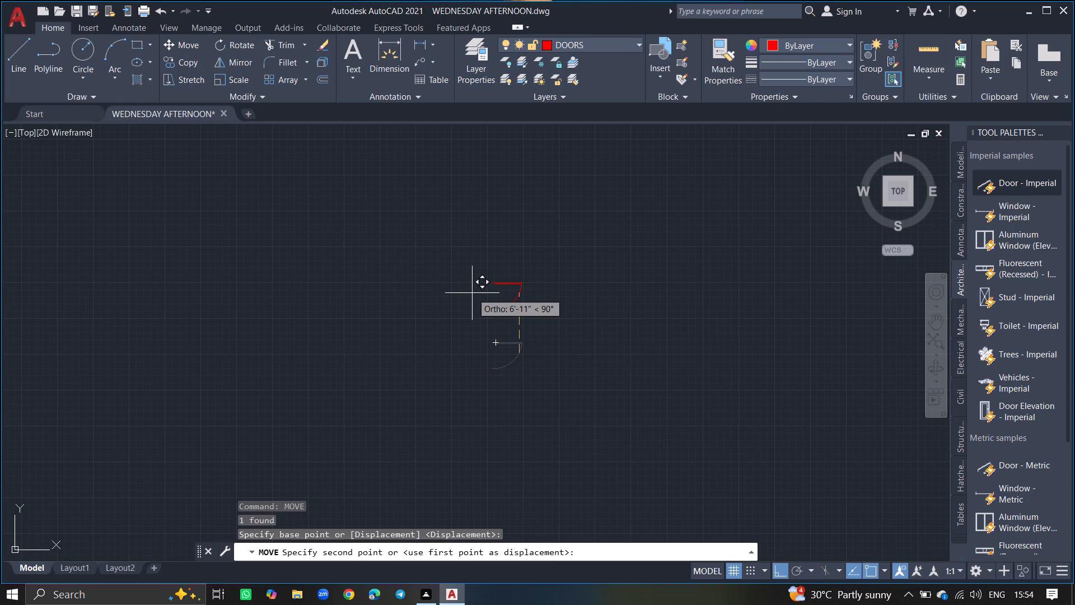
{"action": "scroll", "coordinate": [472, 293], "scroll_direction": "down", "scroll_amount": 5, "text": "ctrl"}
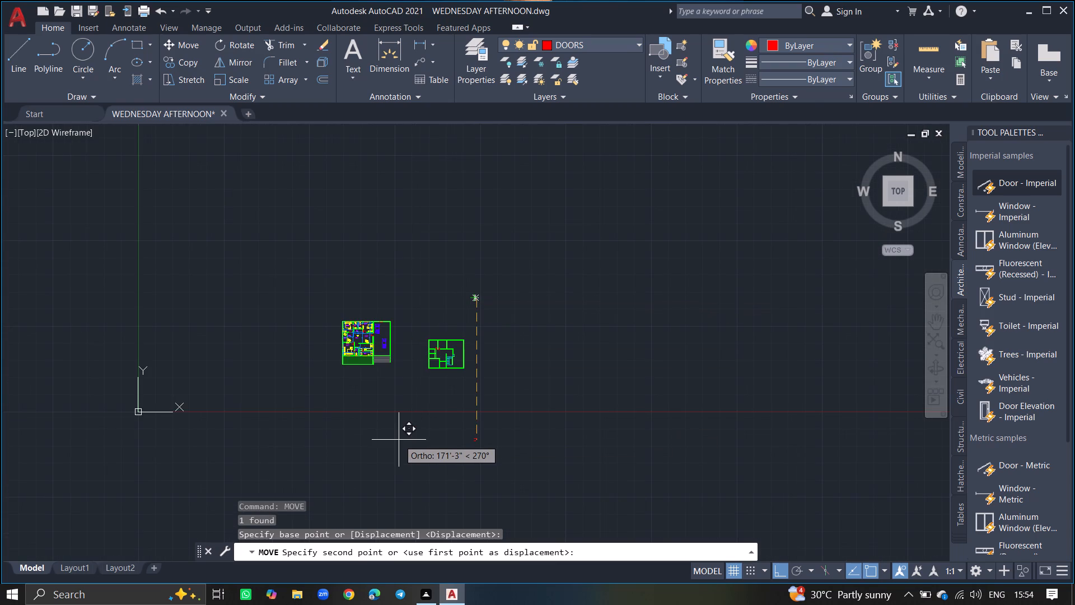
{"action": "key", "text": "F8"}
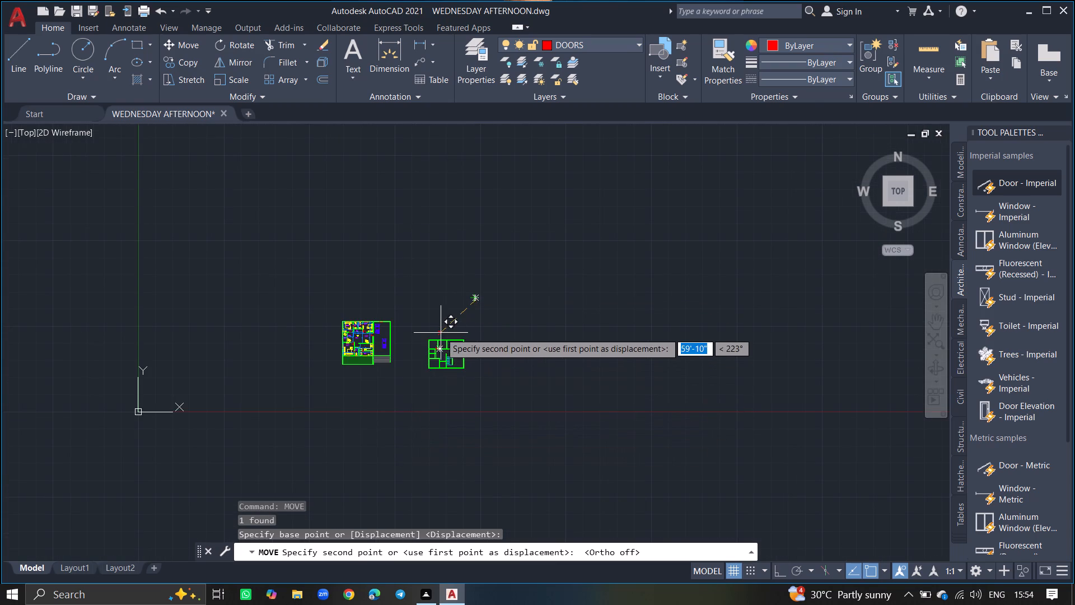
{"action": "scroll", "coordinate": [441, 333], "scroll_direction": "up", "scroll_amount": 5, "text": "ctrl"}
{"action": "scroll", "coordinate": [394, 415], "scroll_direction": "down", "scroll_amount": 4, "text": "ctrl"}
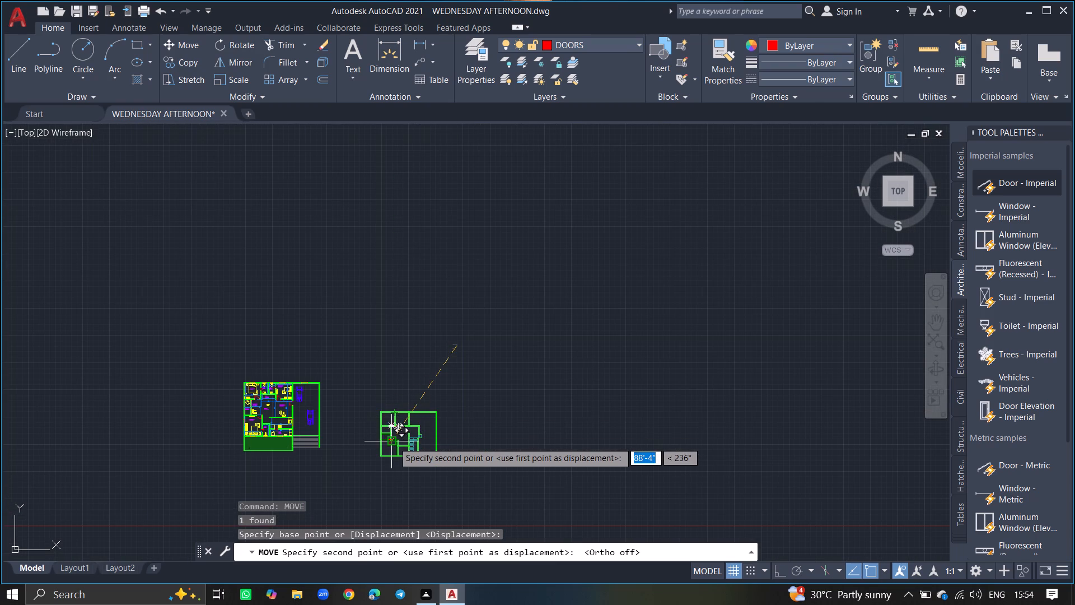
{"action": "scroll", "coordinate": [394, 442], "scroll_direction": "up", "scroll_amount": 4, "text": "ctrl"}
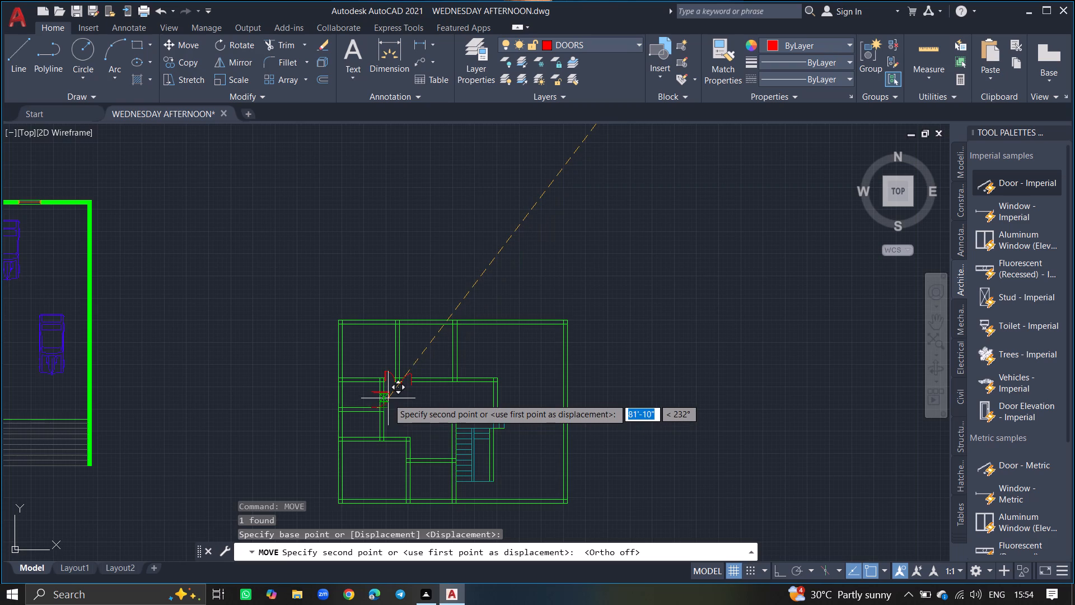
{"action": "scroll", "coordinate": [388, 398], "scroll_direction": "up", "scroll_amount": 6, "text": "ctrl"}
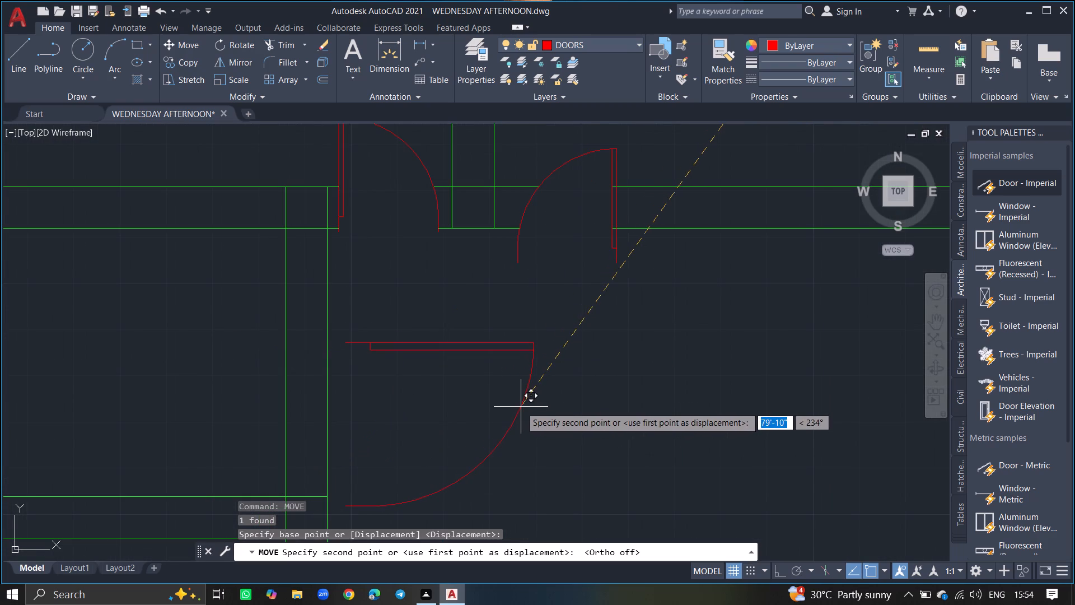
{"action": "left_click", "coordinate": [521, 407]}
Mirror the door about the vertical line through its two jamb ends so it swings west, erasing the source object.
{"action": "left_click", "coordinate": [521, 407]}
{"action": "left_click", "coordinate": [521, 407]}
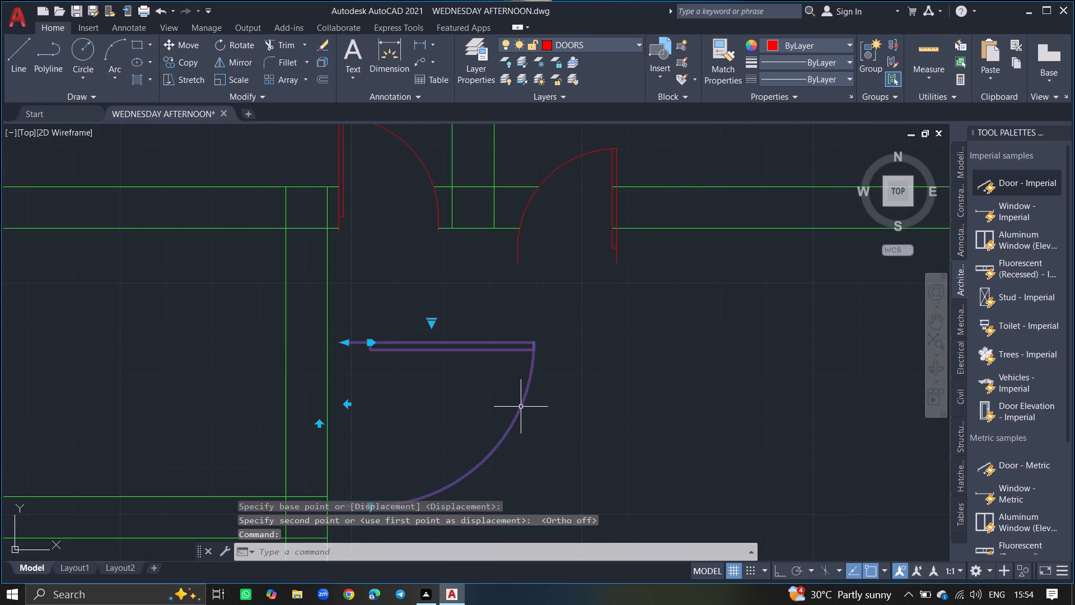
{"action": "type", "text": "MIRROR"}
{"action": "key", "text": "Return"}
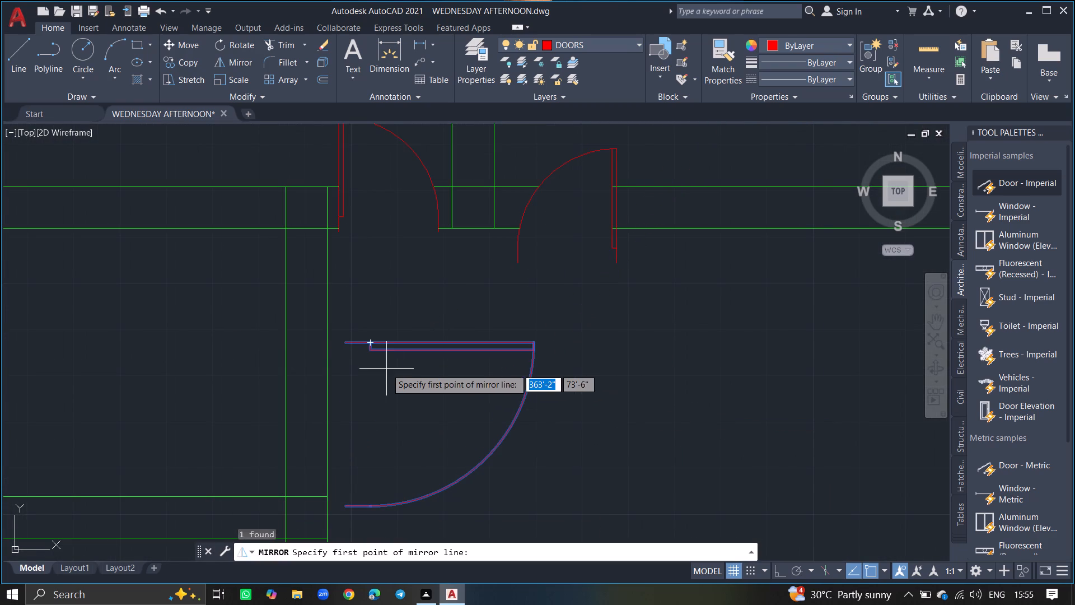
{"action": "left_click", "coordinate": [344, 342]}
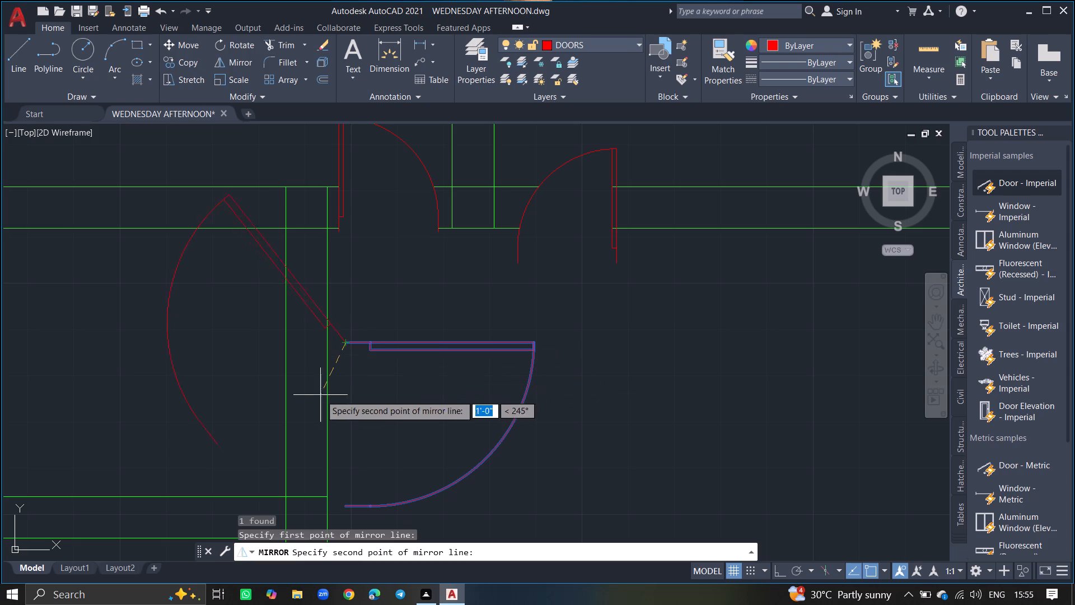
{"action": "left_click", "coordinate": [343, 510]}
{"action": "left_click_drag", "start_coordinate": [366, 539], "coordinate": [343, 510]}
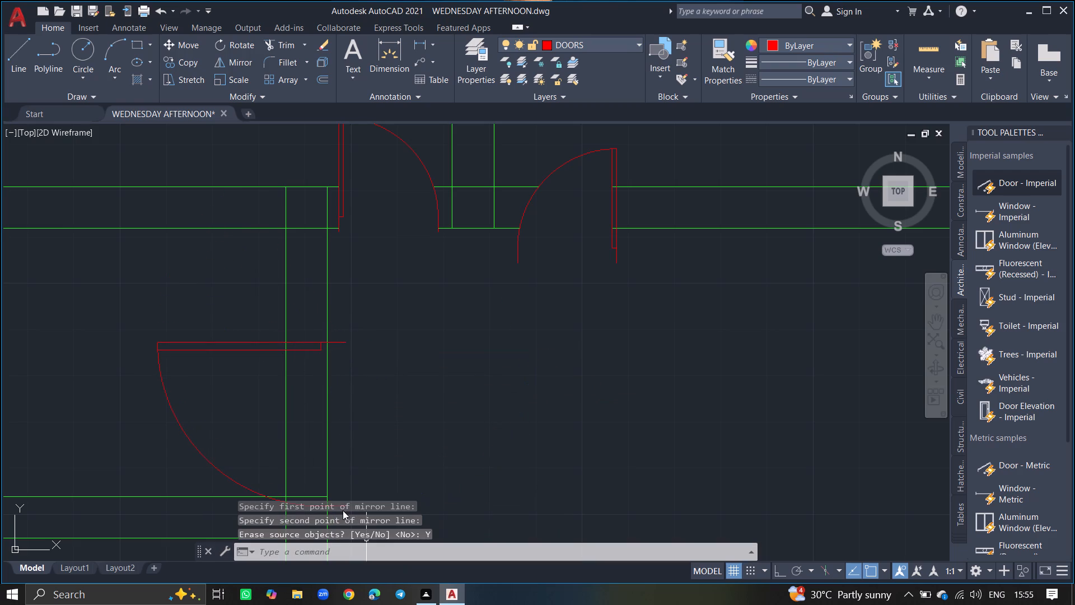
Scale the mirrored door down freehand about a point on its leaf, making it narrower for the small west room.
{"action": "left_click", "coordinate": [291, 348]}
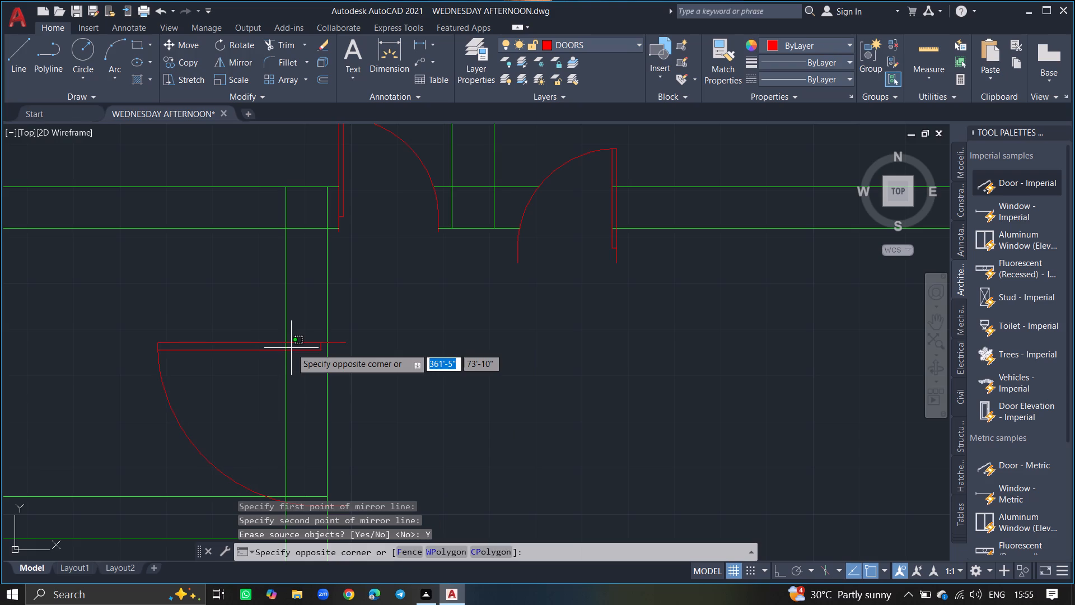
{"action": "type", "text": "SC"}
{"action": "key", "text": "Return"}
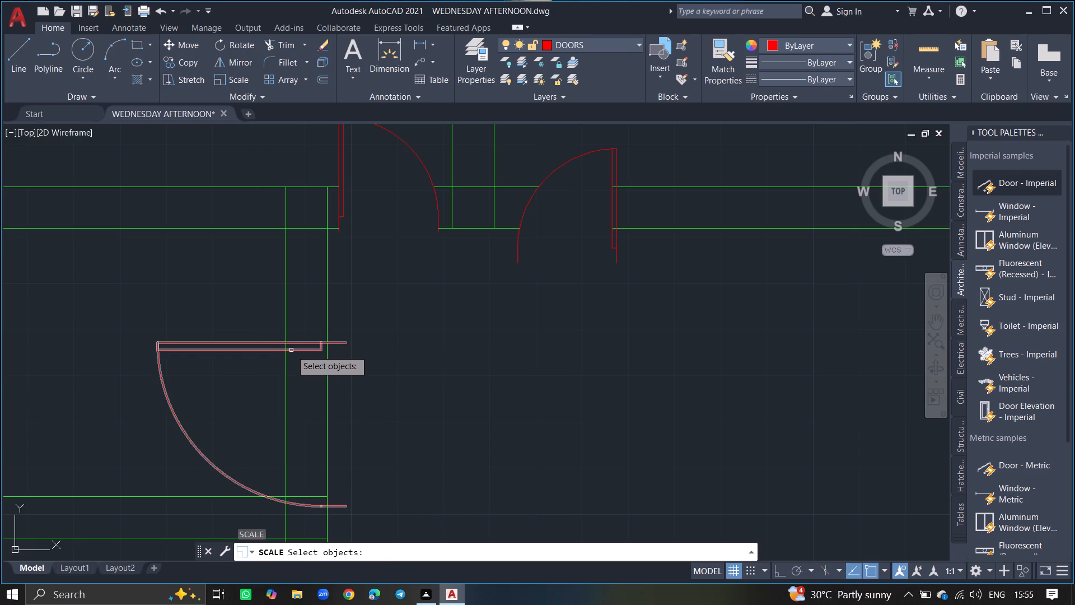
{"action": "left_click", "coordinate": [291, 350]}
{"action": "key", "text": "Return"}
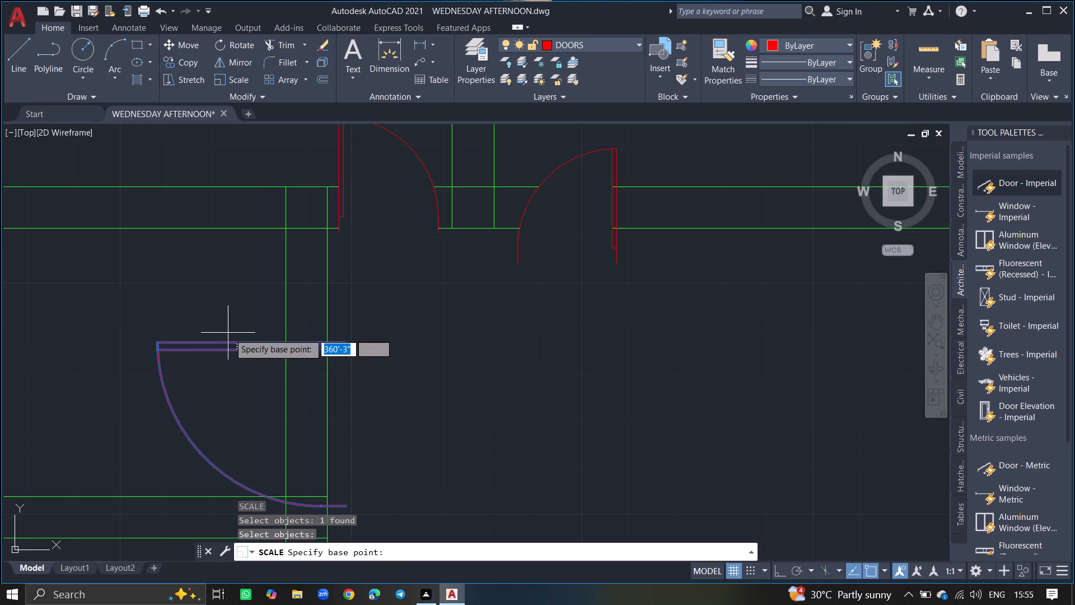
{"action": "left_click", "coordinate": [237, 345]}
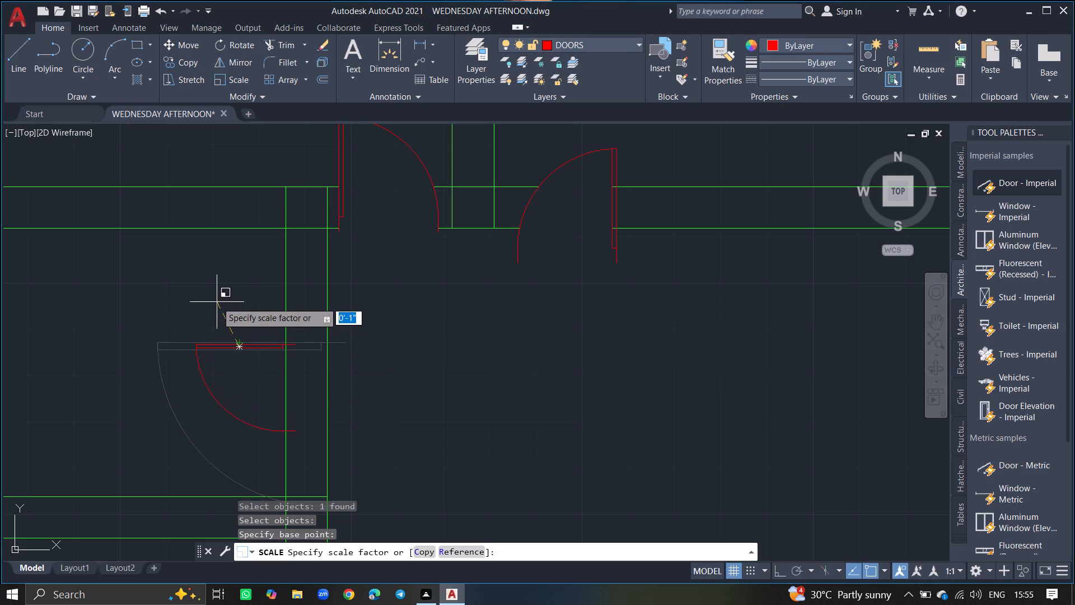
{"action": "left_click_drag", "start_coordinate": [207, 296], "coordinate": [202, 344]}
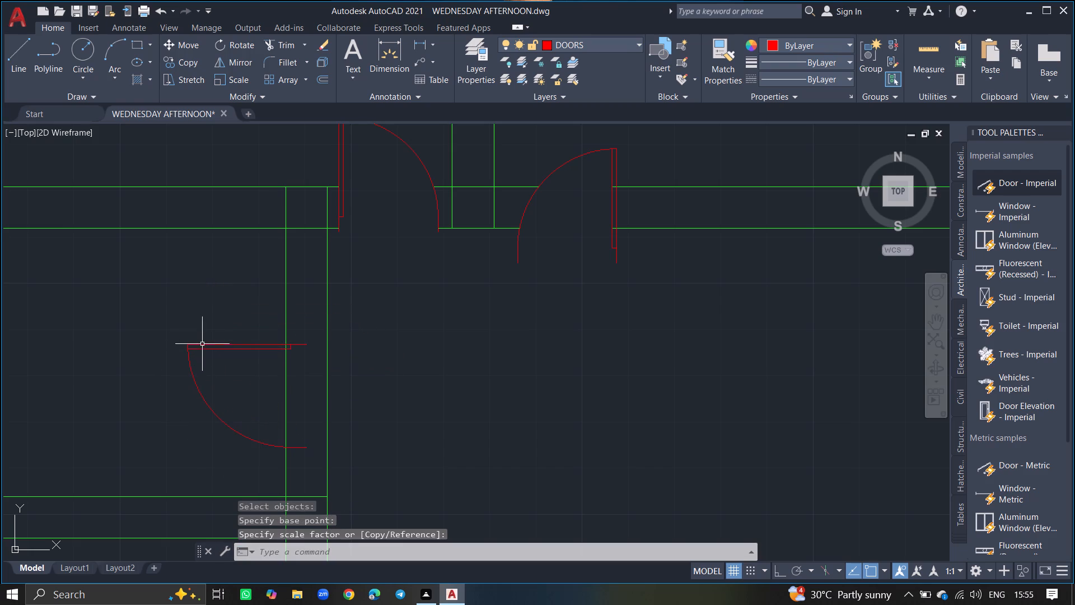
Move the narrowed door diagonally southeast by eye so its jamb ends meet the outer face of the small west room's east wall.
{"action": "left_click_drag", "start_coordinate": [202, 344], "coordinate": [208, 349]}
{"action": "left_click", "coordinate": [208, 349]}
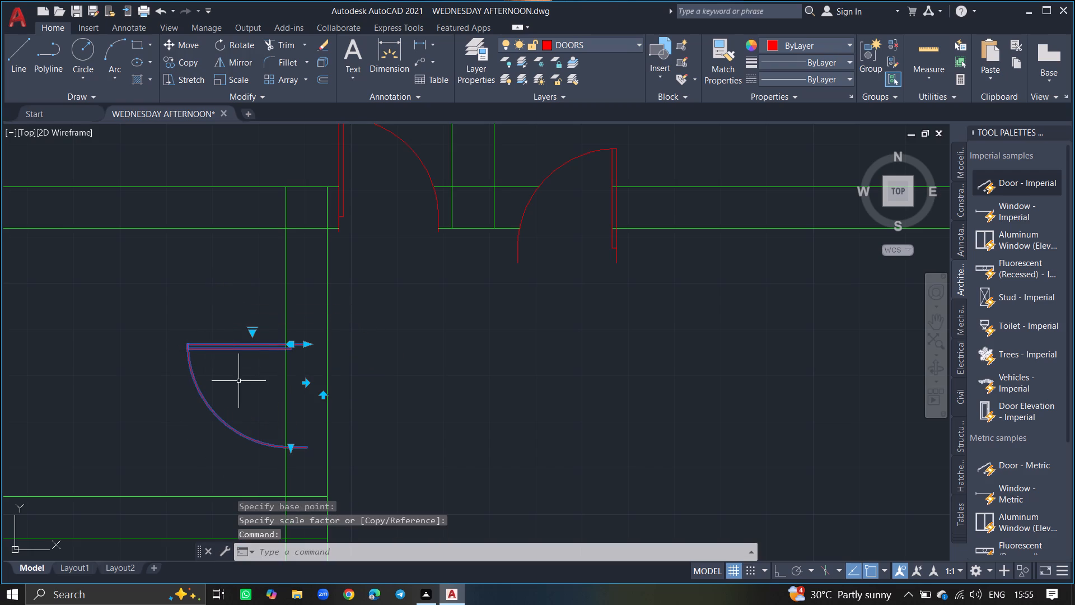
{"action": "type", "text": "MOVE"}
{"action": "key", "text": "Return"}
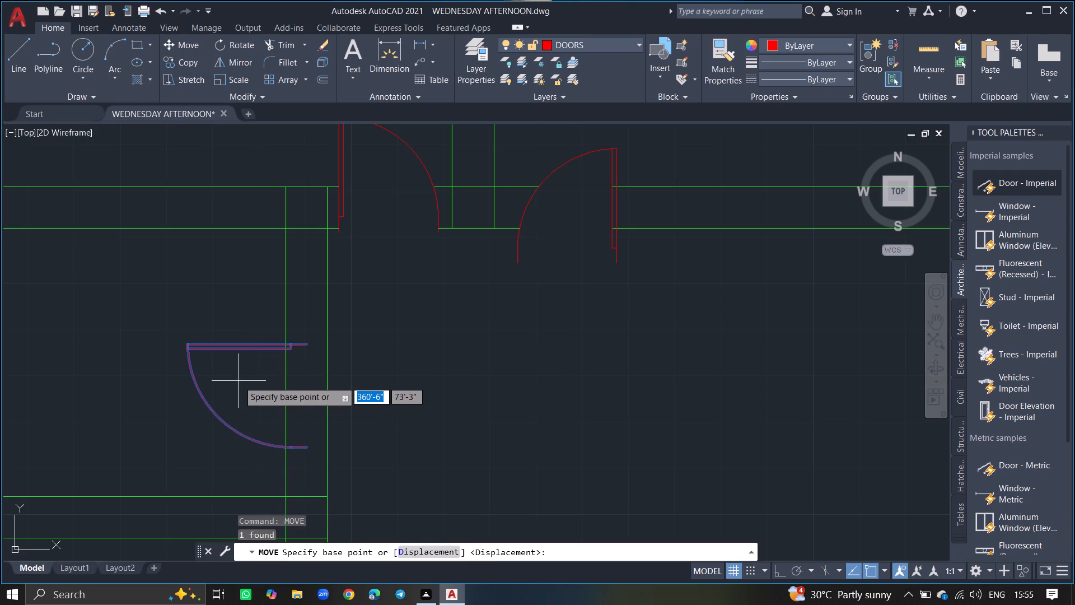
{"action": "left_click", "coordinate": [242, 349]}
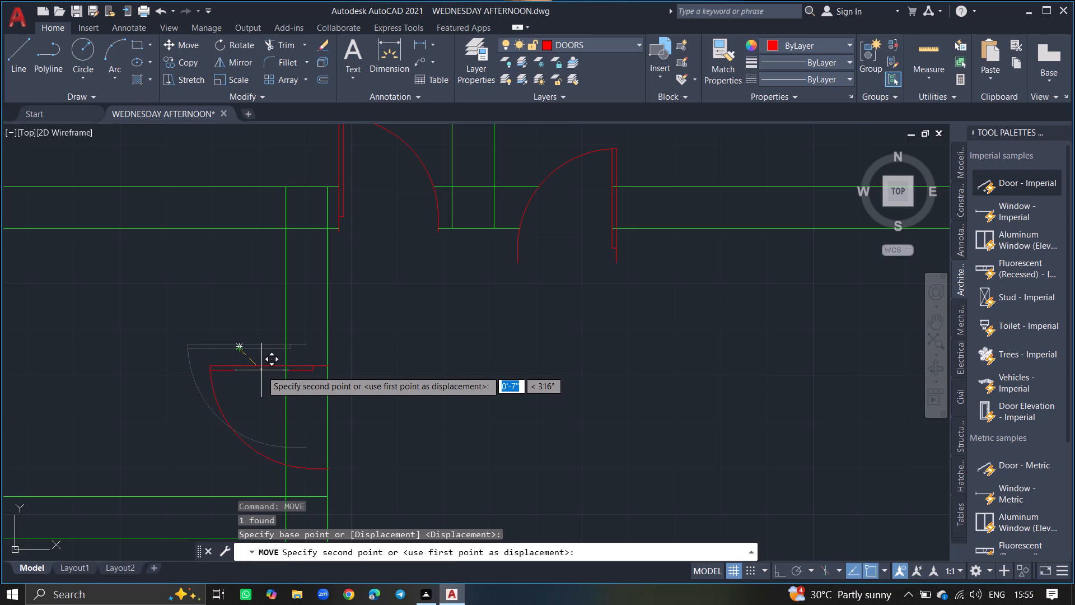
{"action": "left_click", "coordinate": [263, 371]}
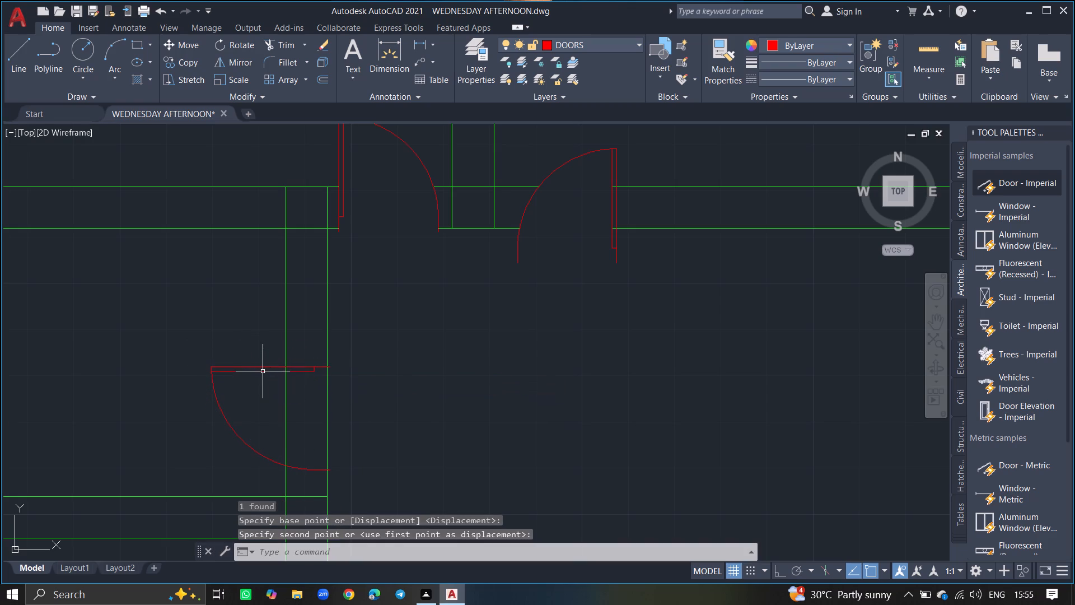
Copy the narrowed door straight down about 5'-8" into the east wall of the west room directly below.
{"action": "scroll", "coordinate": [276, 388], "scroll_direction": "down", "scroll_amount": 2, "text": "ctrl"}
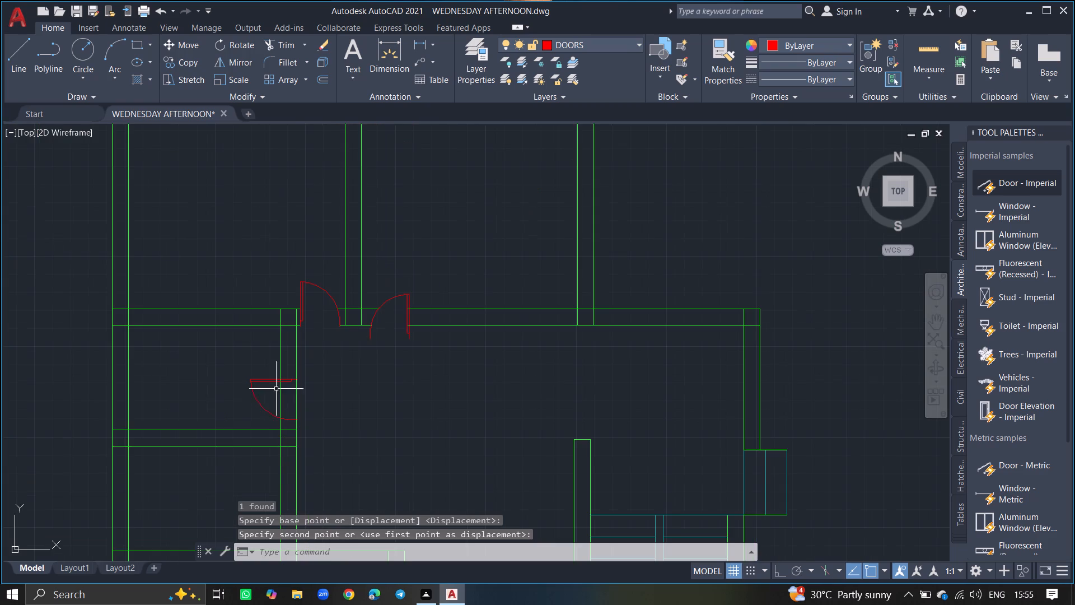
{"action": "left_click_drag", "start_coordinate": [263, 406], "coordinate": [281, 398]}
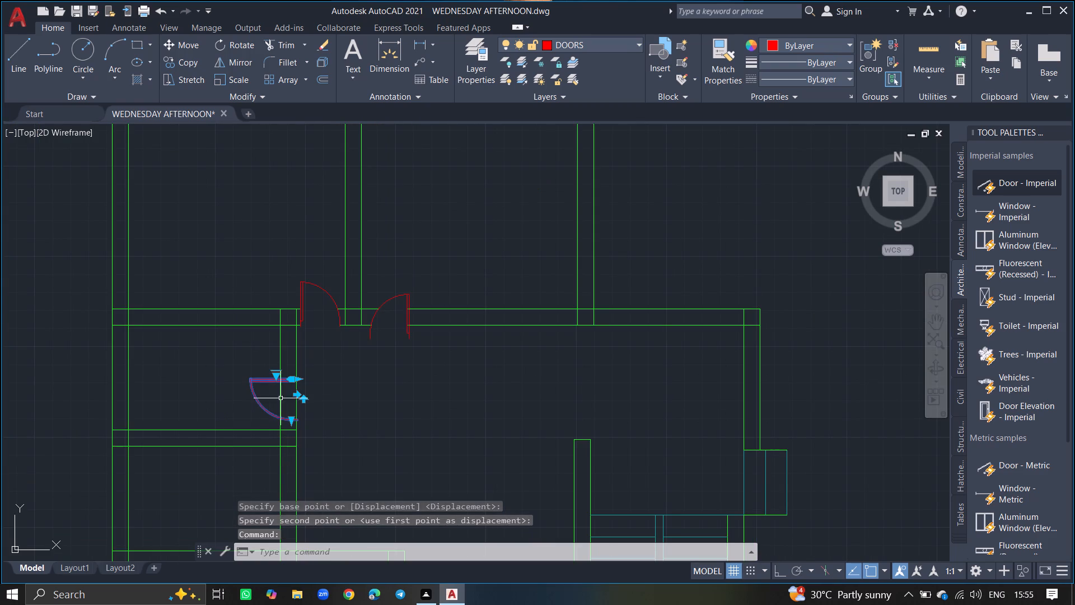
{"action": "left_click_drag", "start_coordinate": [281, 398], "coordinate": [330, 381]}
{"action": "type", "text": "COPY"}
{"action": "key", "text": "Return"}
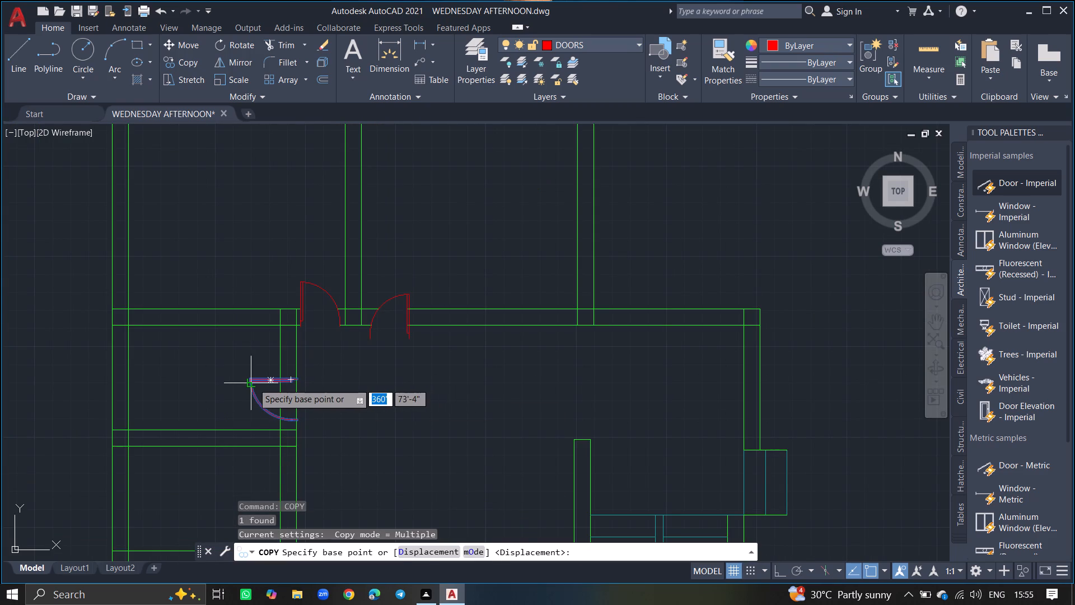
{"action": "left_click_drag", "start_coordinate": [253, 383], "coordinate": [247, 356]}
{"action": "scroll", "coordinate": [247, 356], "scroll_direction": "down", "scroll_amount": 4, "text": "ctrl"}
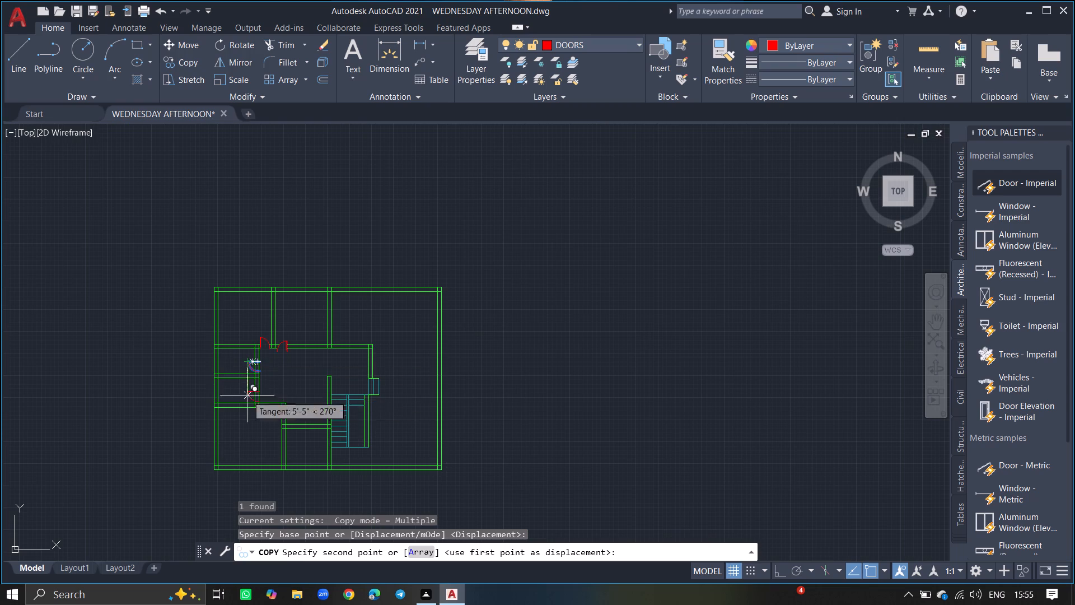
{"action": "scroll", "coordinate": [247, 403], "scroll_direction": "up", "scroll_amount": 5, "text": "ctrl"}
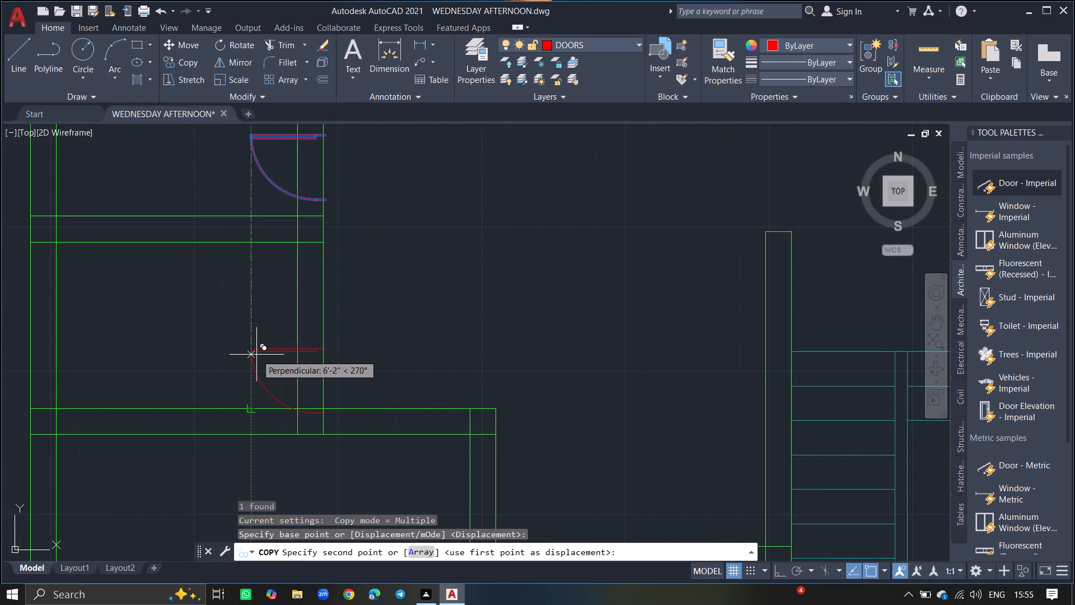
{"action": "scroll", "coordinate": [253, 343], "scroll_direction": "up", "scroll_amount": 4, "text": "ctrl"}
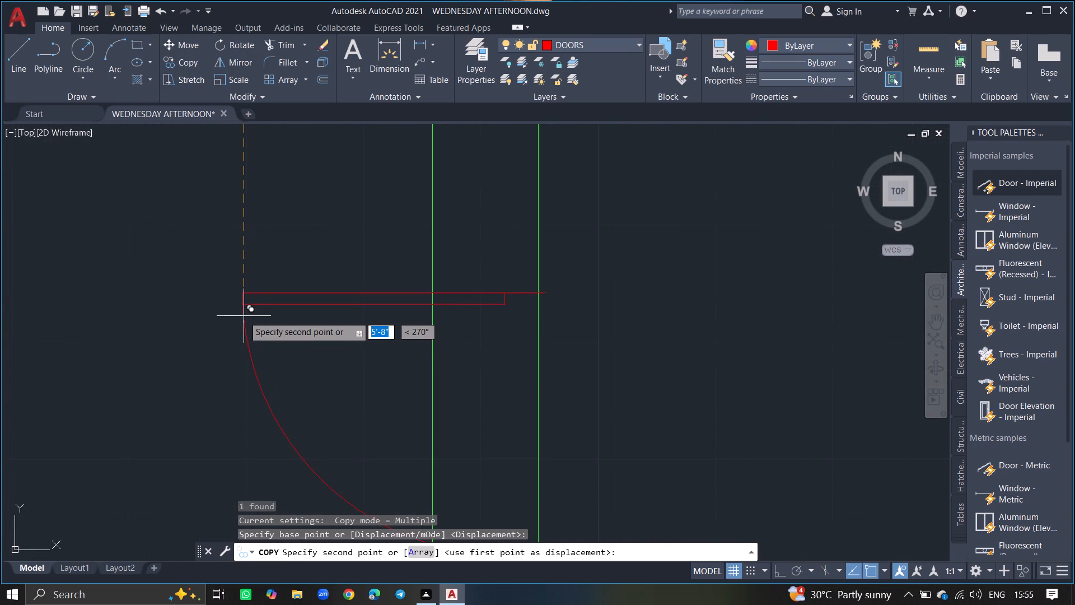
{"action": "left_click", "coordinate": [244, 316]}
{"action": "key", "text": "Return"}
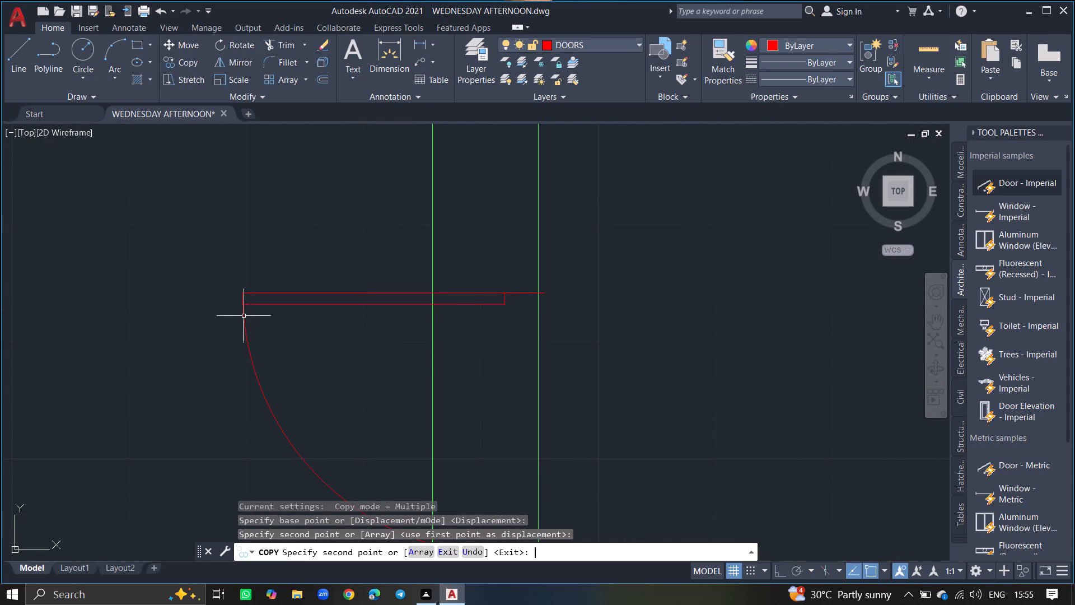
Trim both wall lines between the copied door's jambs, including the short stub inside its leaf.
{"action": "type", "text": "TR"}
{"action": "key", "text": "Return"}
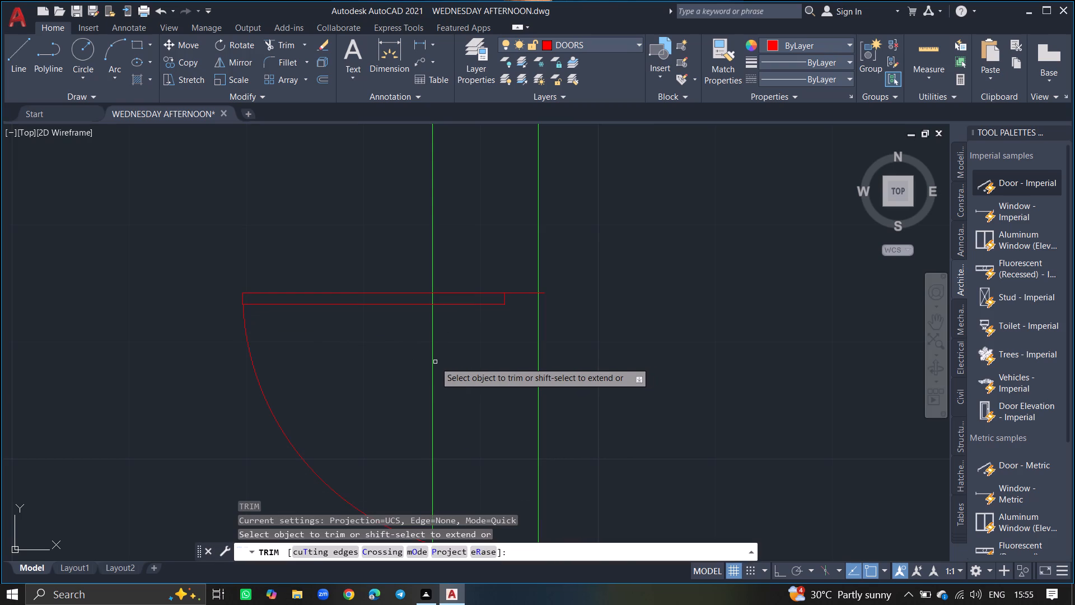
{"action": "left_click", "coordinate": [434, 360]}
{"action": "scroll", "coordinate": [434, 360], "scroll_direction": "down", "scroll_amount": 1, "text": "ctrl"}
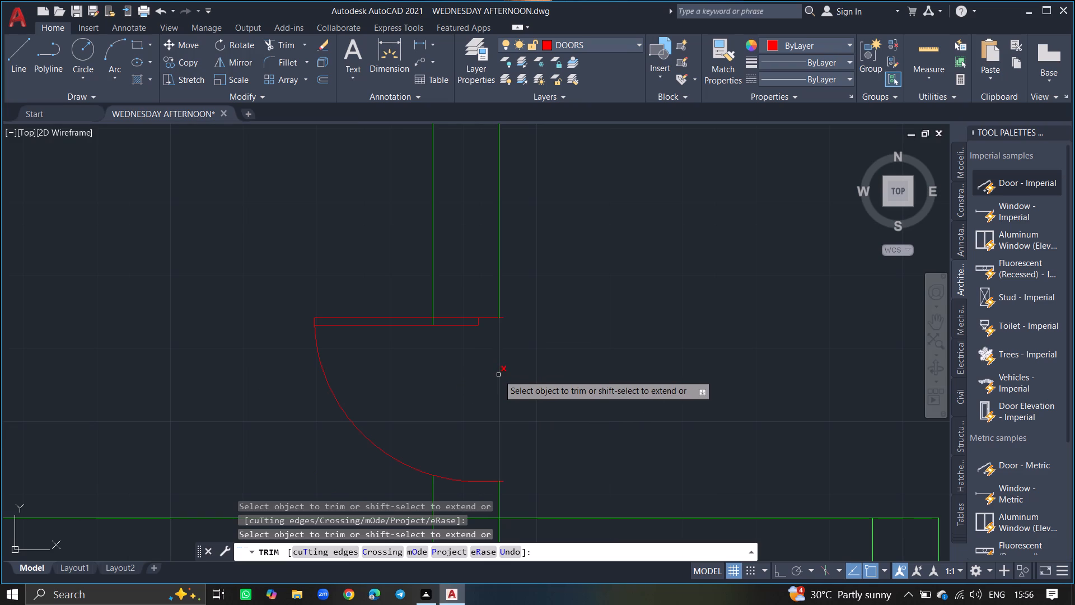
{"action": "left_click", "coordinate": [498, 375]}
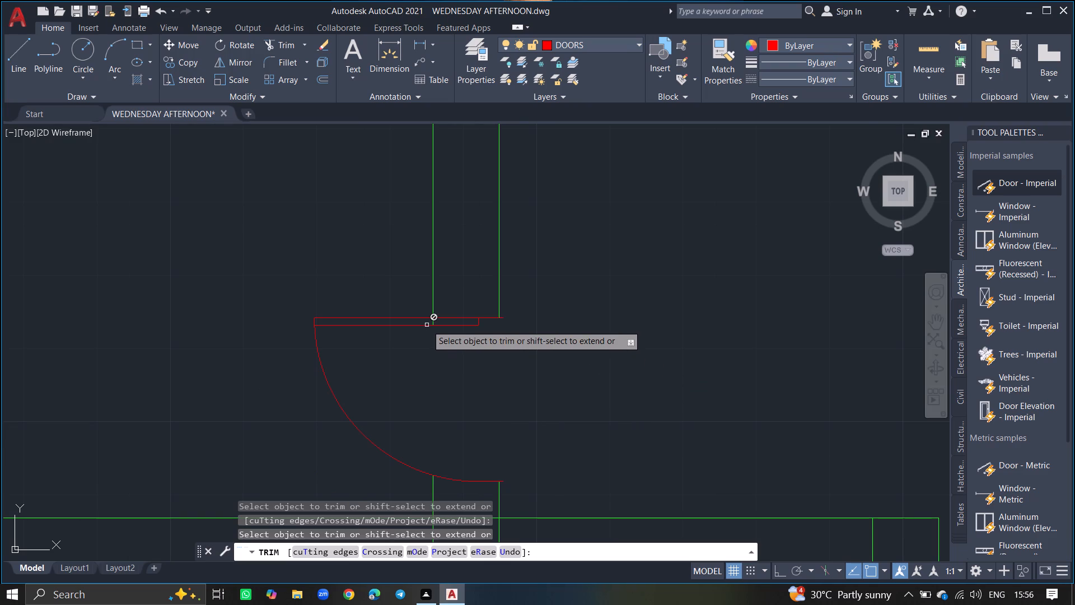
{"action": "scroll", "coordinate": [427, 325], "scroll_direction": "up", "scroll_amount": 3, "text": "ctrl"}
{"action": "left_click", "coordinate": [447, 311]}
Trim both wall lines across the upper narrowed door's opening, including the short stub inside its leaf.
{"action": "scroll", "coordinate": [447, 311], "scroll_direction": "down", "scroll_amount": 5, "text": "ctrl"}
{"action": "scroll", "coordinate": [523, 389], "scroll_direction": "down", "scroll_amount": 4, "text": "ctrl"}
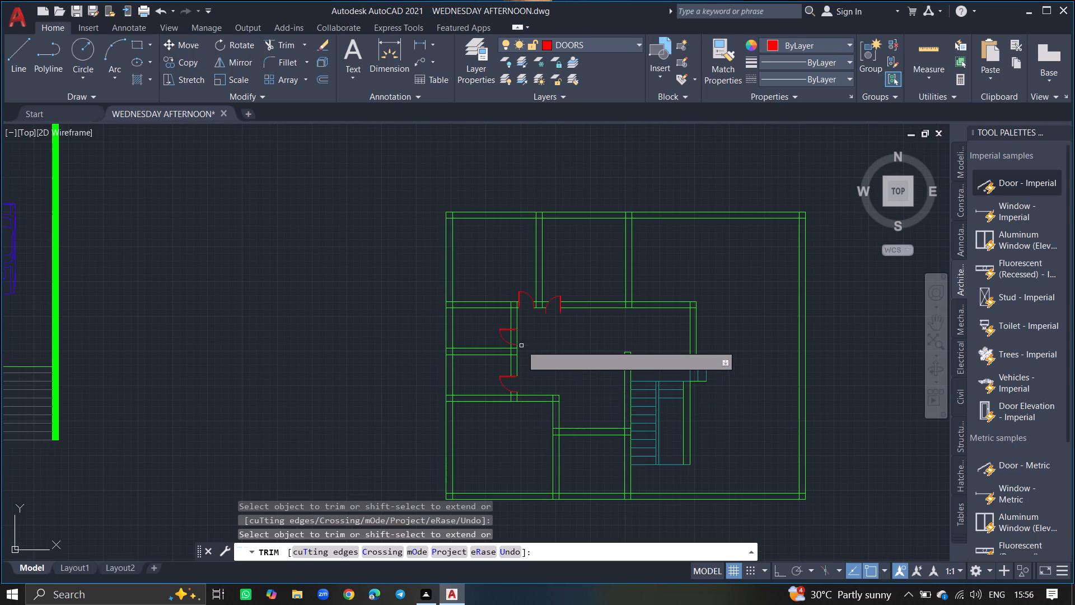
{"action": "scroll", "coordinate": [515, 340], "scroll_direction": "up", "scroll_amount": 4, "text": "ctrl"}
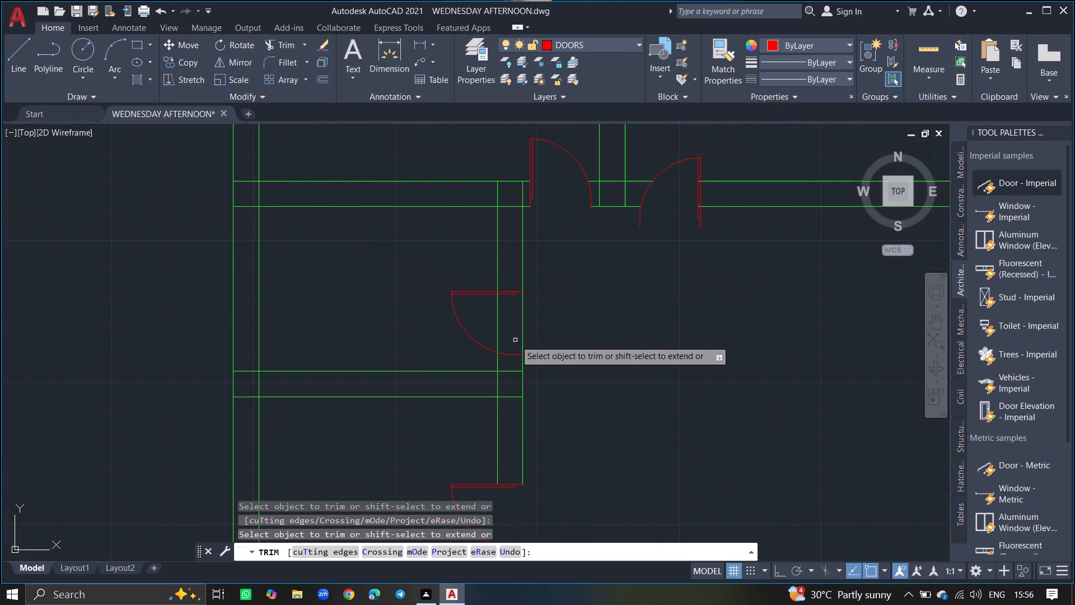
{"action": "left_click", "coordinate": [522, 340]}
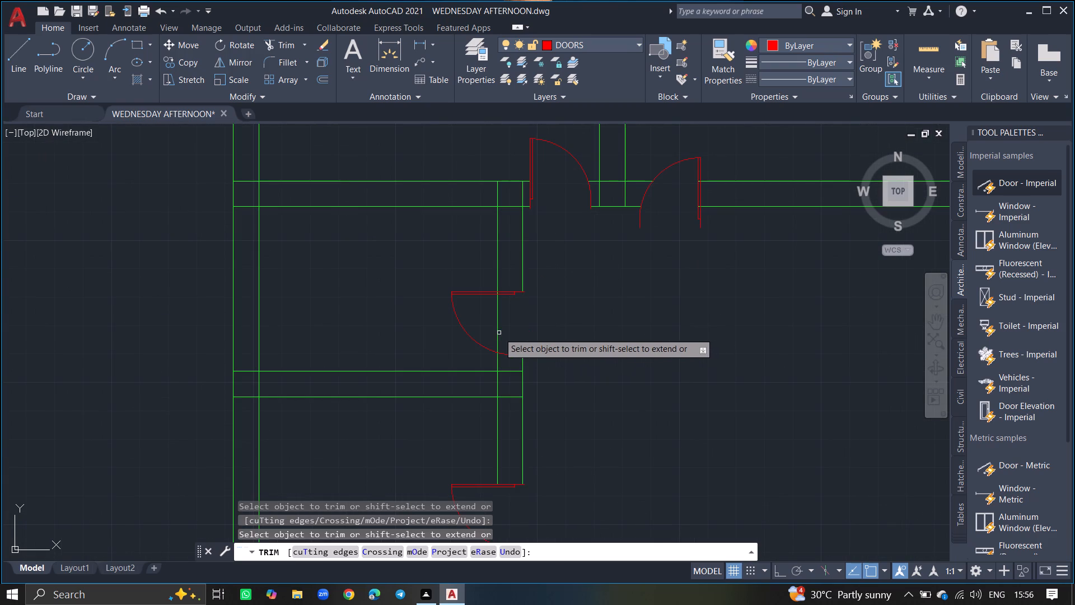
{"action": "left_click", "coordinate": [496, 332]}
{"action": "scroll", "coordinate": [496, 332], "scroll_direction": "up", "scroll_amount": 3, "text": "ctrl"}
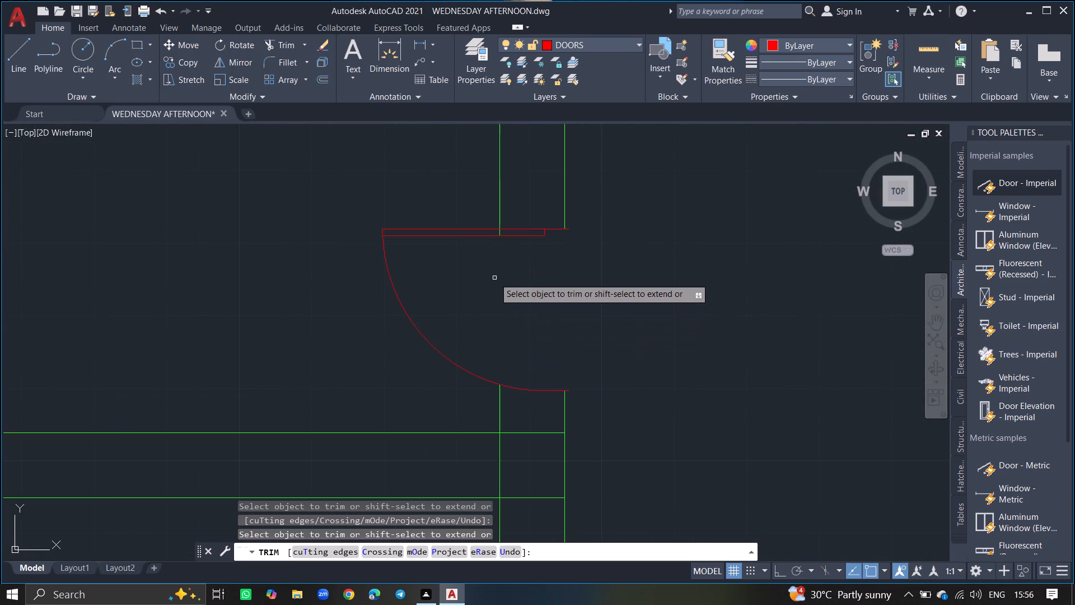
{"action": "scroll", "coordinate": [498, 234], "scroll_direction": "up", "scroll_amount": 5, "text": "ctrl"}
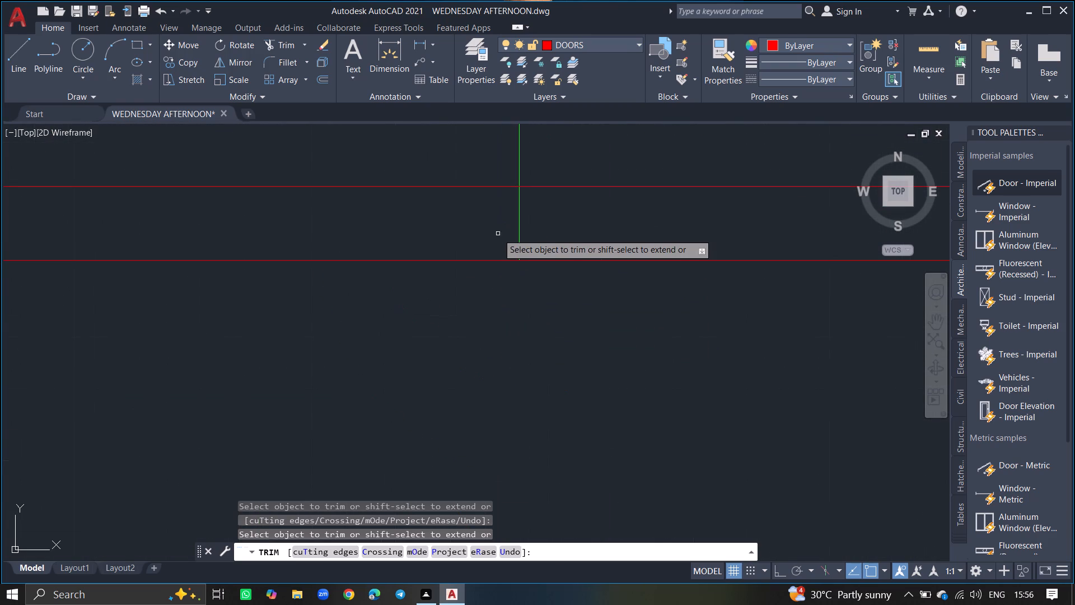
{"action": "left_click", "coordinate": [517, 232]}
{"action": "scroll", "coordinate": [517, 232], "scroll_direction": "down", "scroll_amount": 5, "text": "ctrl"}
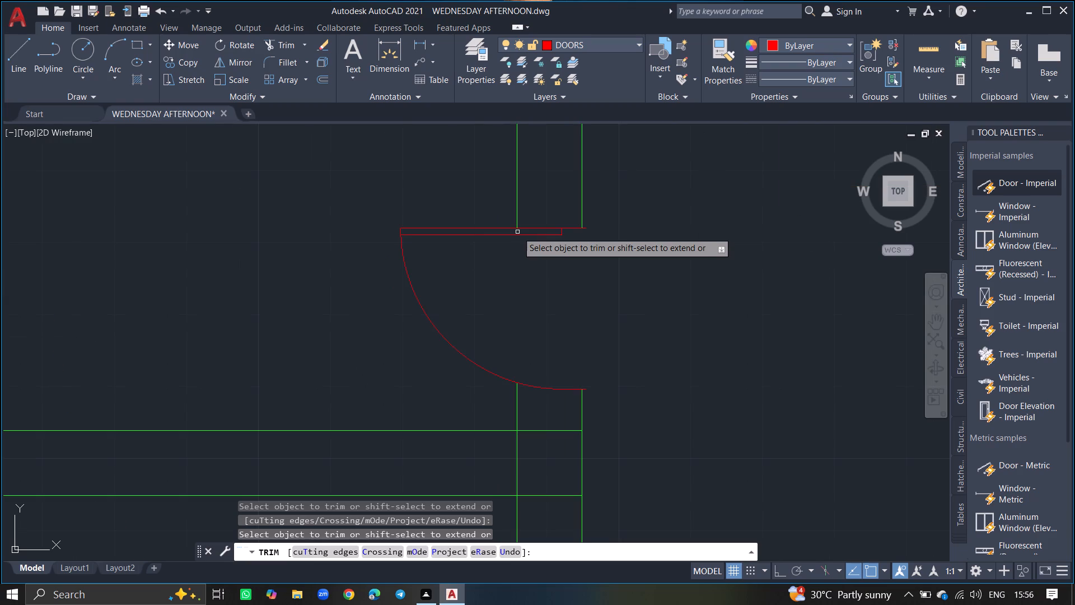
{"action": "key", "text": "Return"}
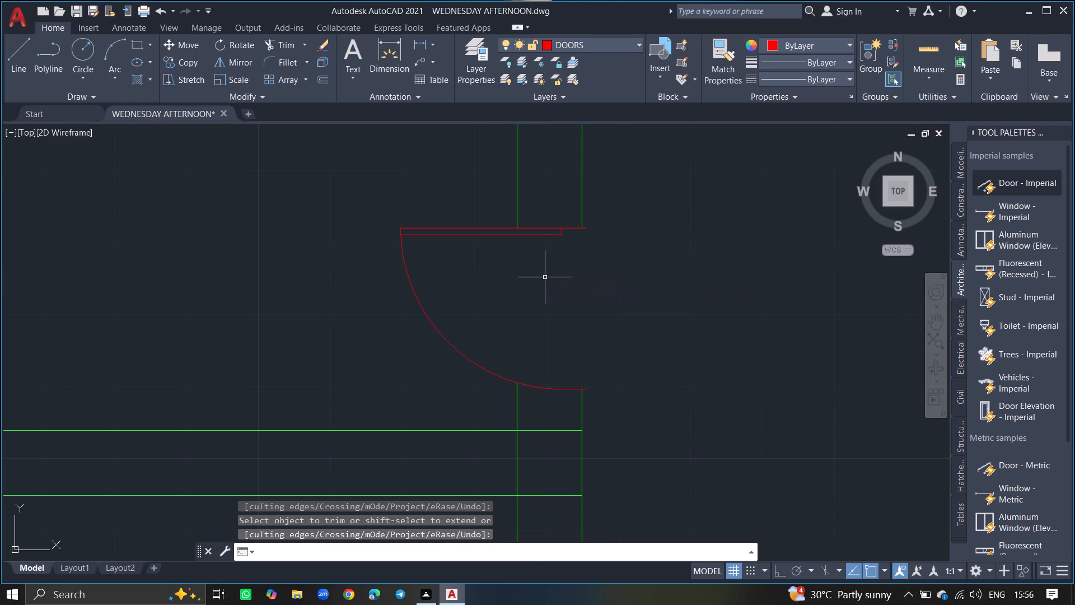
Copy the first door from the corridor's north wall down about 11'-2" onto the southwest room's north wall.
{"action": "scroll", "coordinate": [545, 277], "scroll_direction": "down", "scroll_amount": 7, "text": "ctrl"}
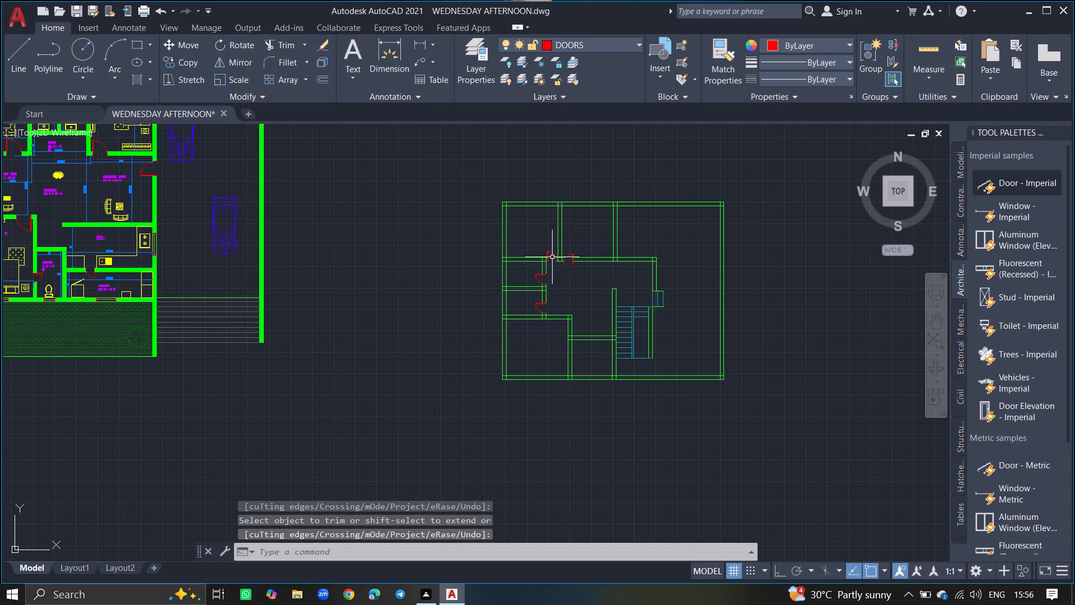
{"action": "left_click_drag", "start_coordinate": [549, 252], "coordinate": [577, 332]}
{"action": "type", "text": "COPY"}
{"action": "key", "text": "Return"}
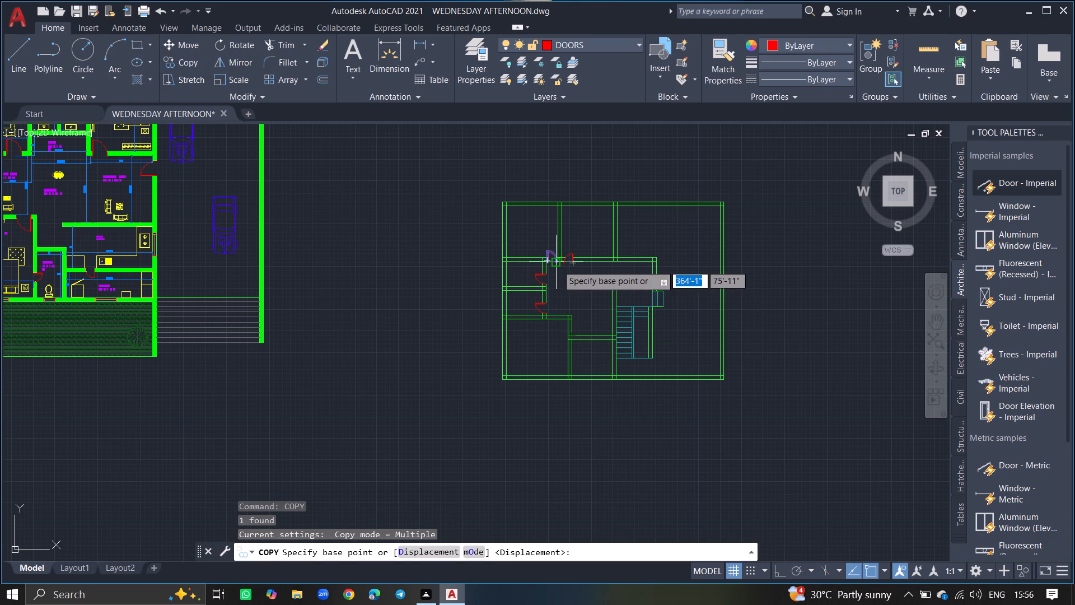
{"action": "left_click", "coordinate": [551, 251]}
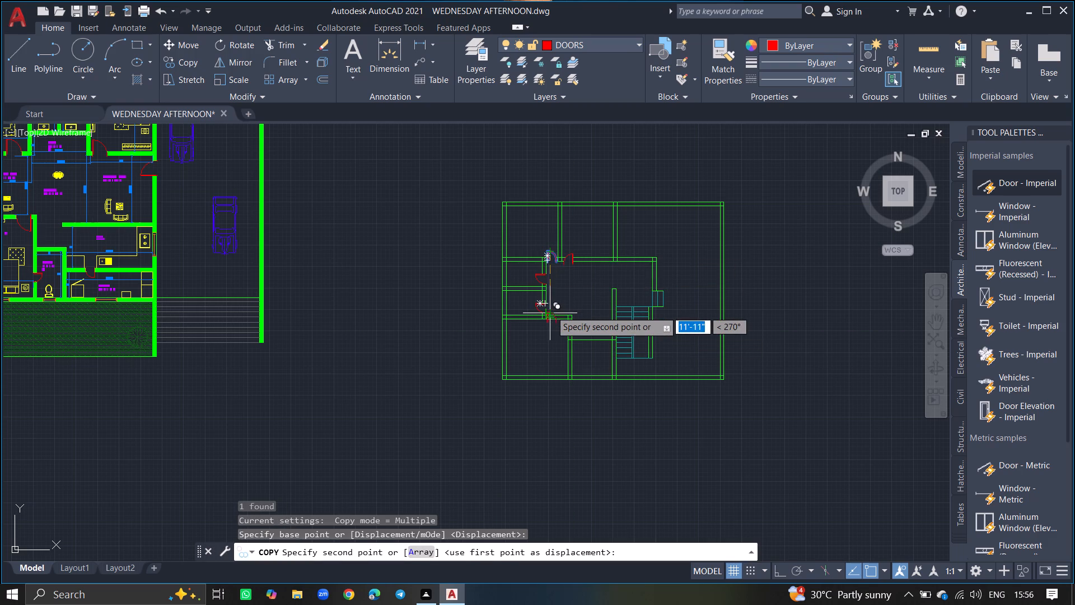
{"action": "scroll", "coordinate": [551, 311], "scroll_direction": "up", "scroll_amount": 6, "text": "ctrl"}
{"action": "left_click", "coordinate": [586, 288]}
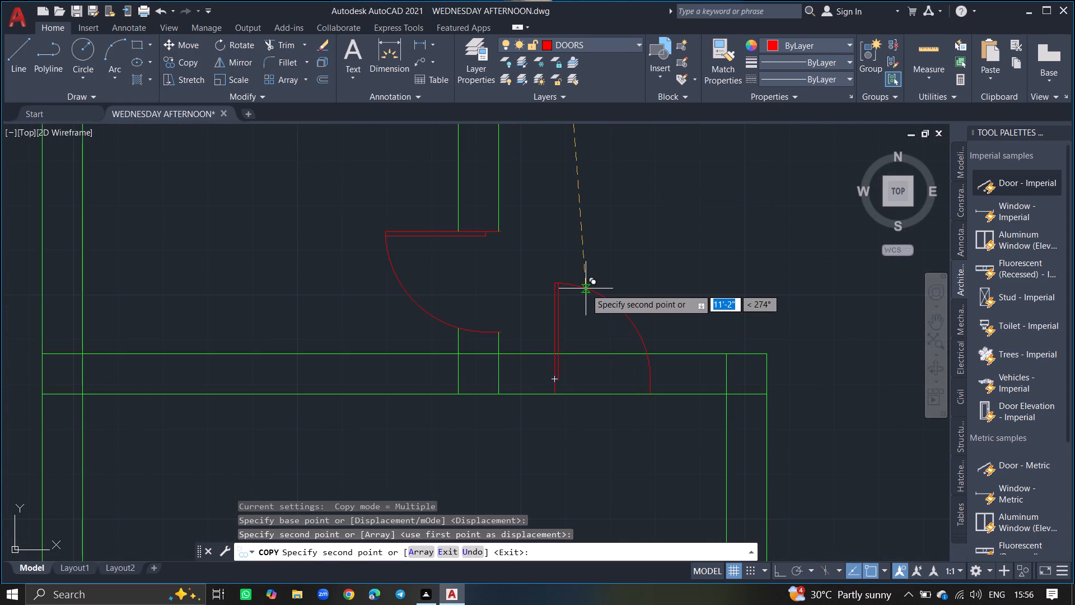
{"action": "key", "text": "Return"}
Rotate the copied door 180 degrees about its leaf's midpoint, using Ortho, so it swings south into the southwest room.
{"action": "left_click", "coordinate": [586, 288]}
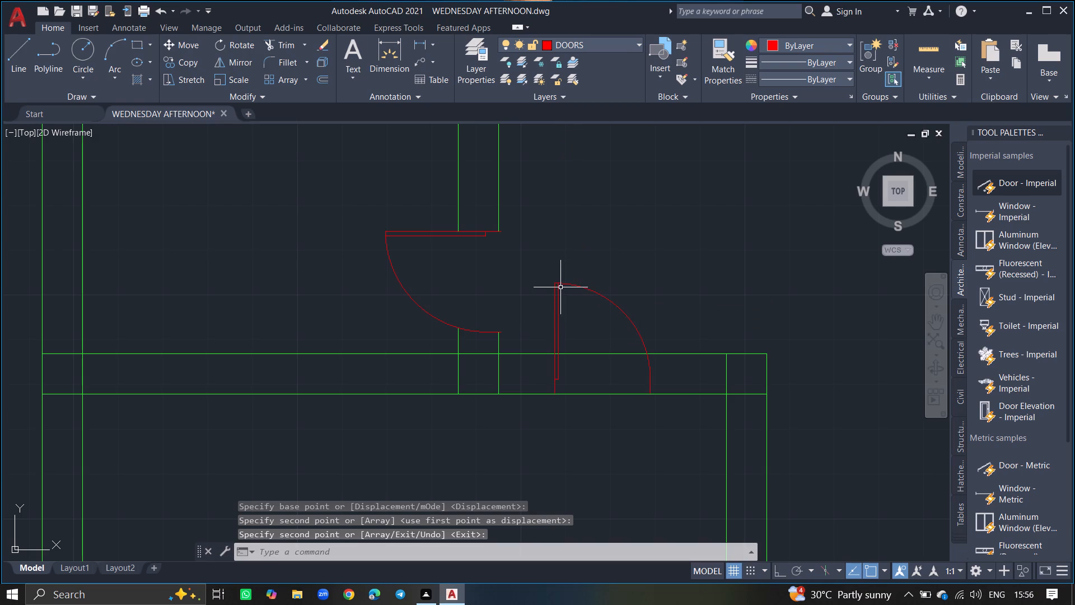
{"action": "left_click", "coordinate": [559, 287]}
{"action": "type", "text": "RO"}
{"action": "key", "text": "Return"}
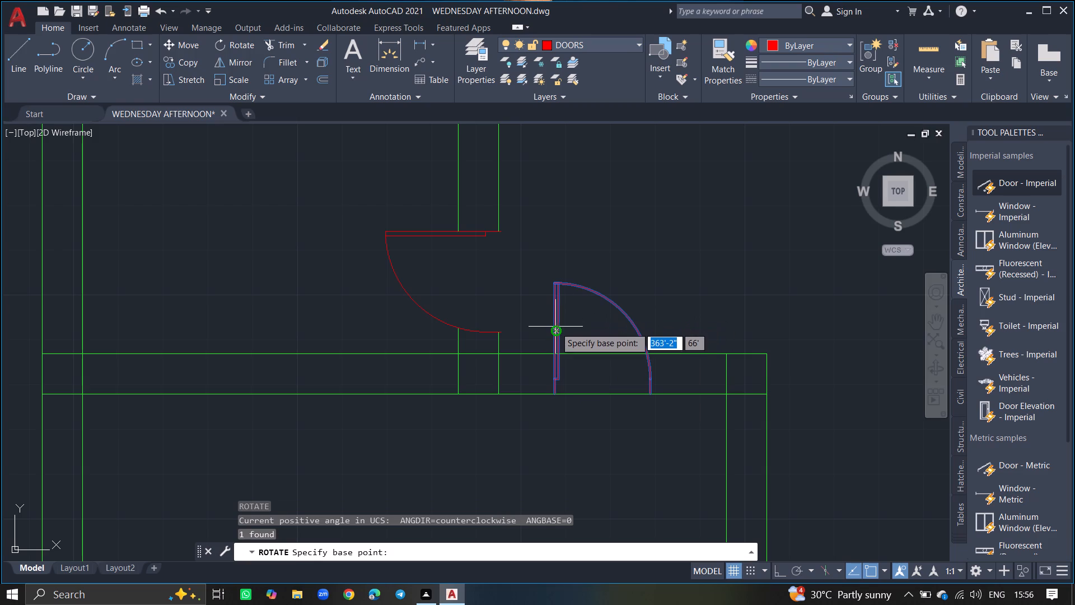
{"action": "left_click", "coordinate": [557, 333]}
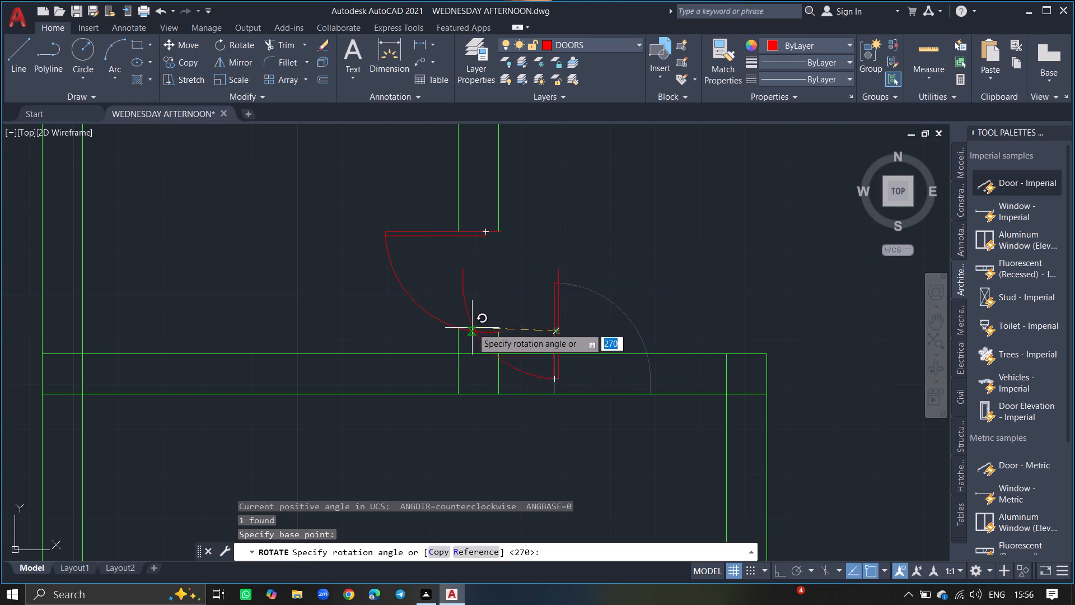
{"action": "key", "text": "F8"}
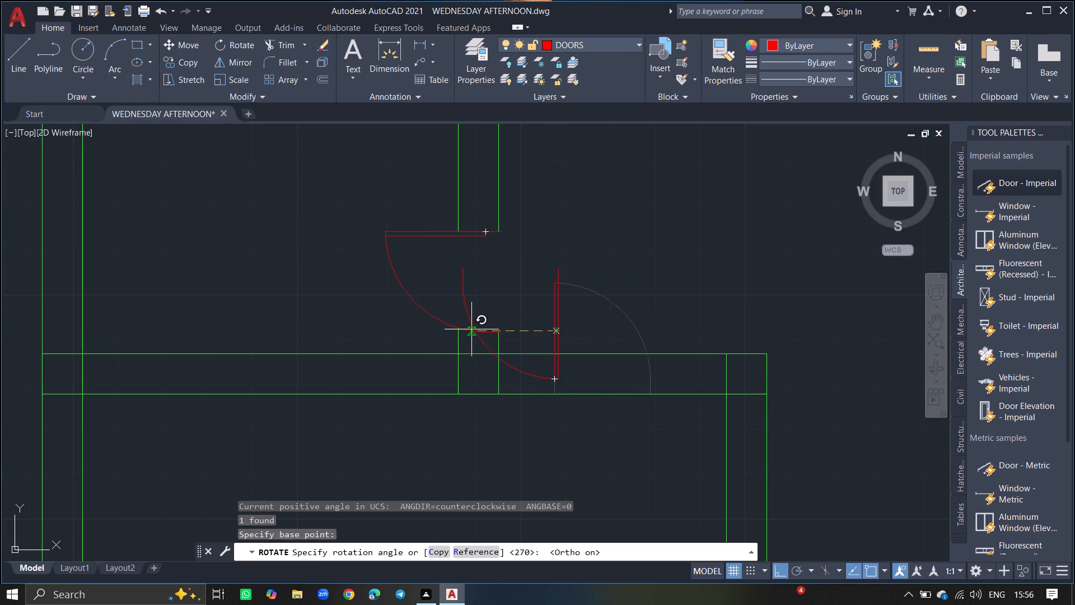
{"action": "left_click", "coordinate": [471, 329]}
Move the rotated door southeast with Ortho off, placing it across the southwest room's north wall near its east corner.
{"action": "left_click", "coordinate": [557, 330]}
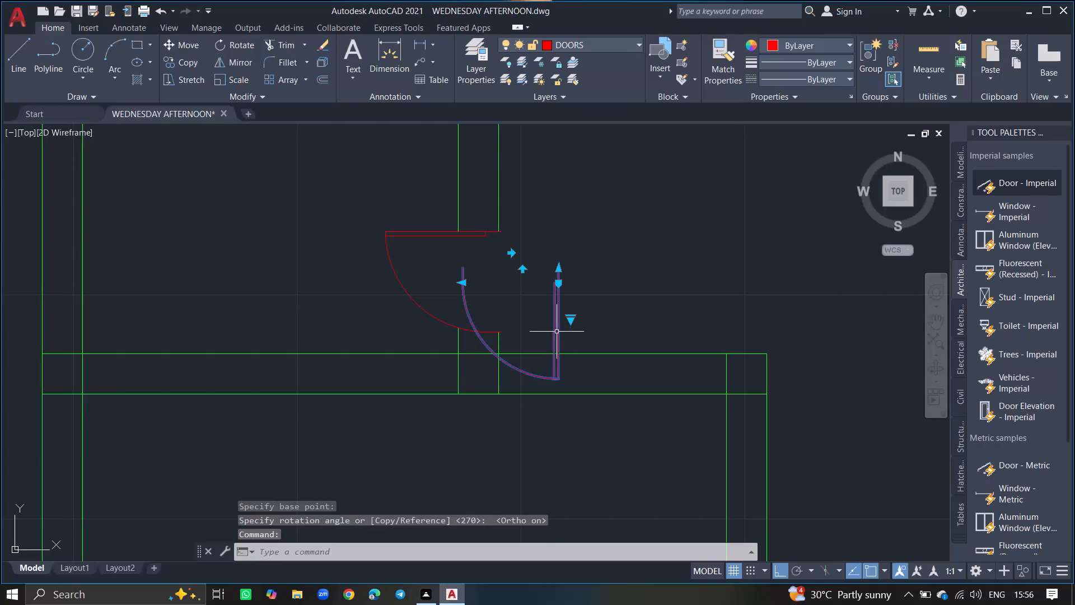
{"action": "type", "text": "MOVE"}
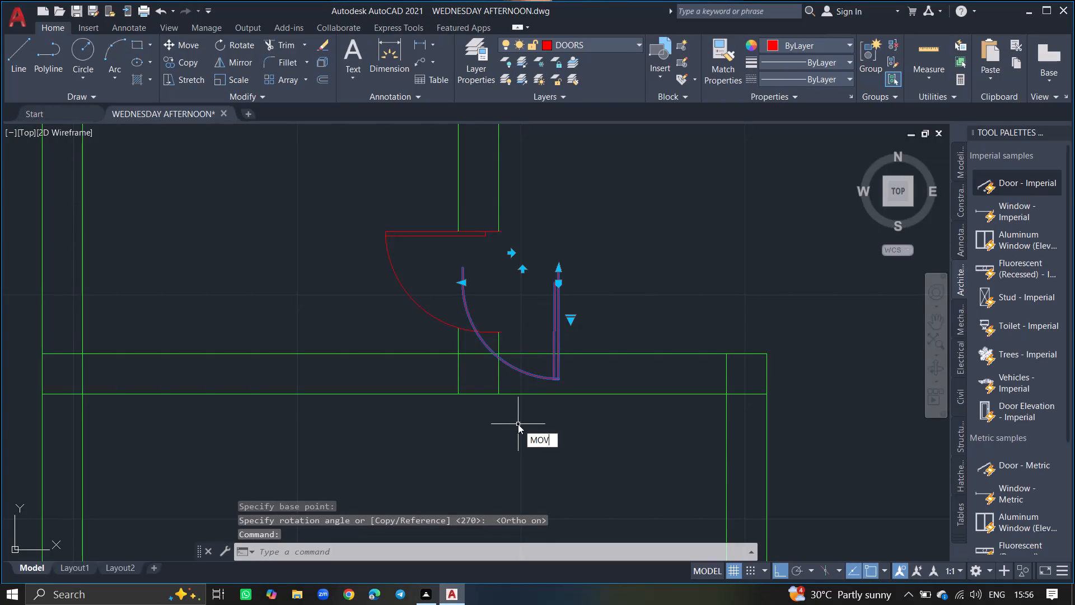
{"action": "key", "text": "Return"}
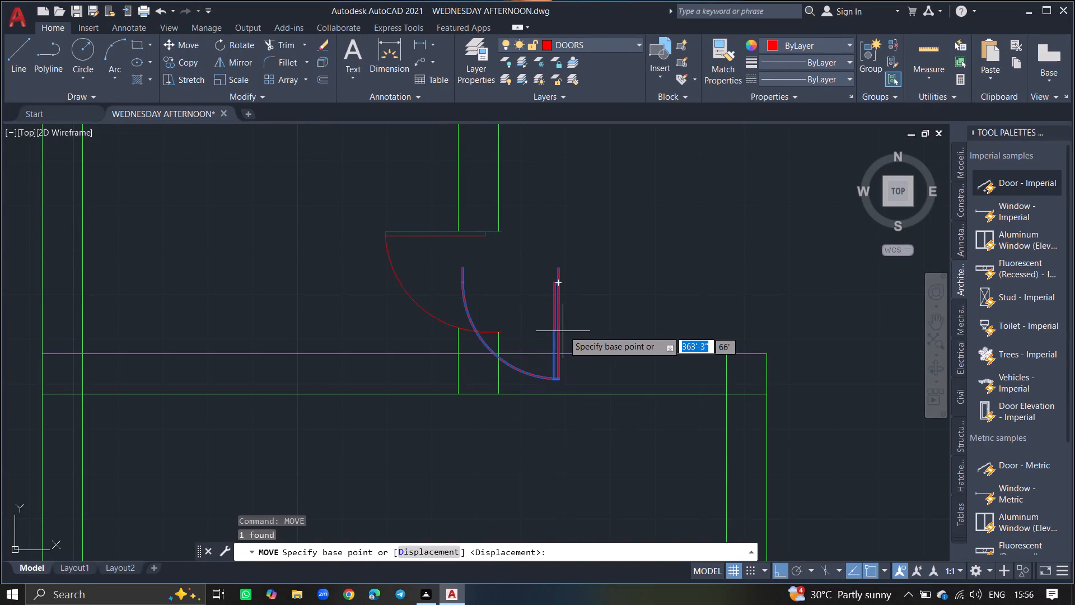
{"action": "left_click", "coordinate": [558, 332]}
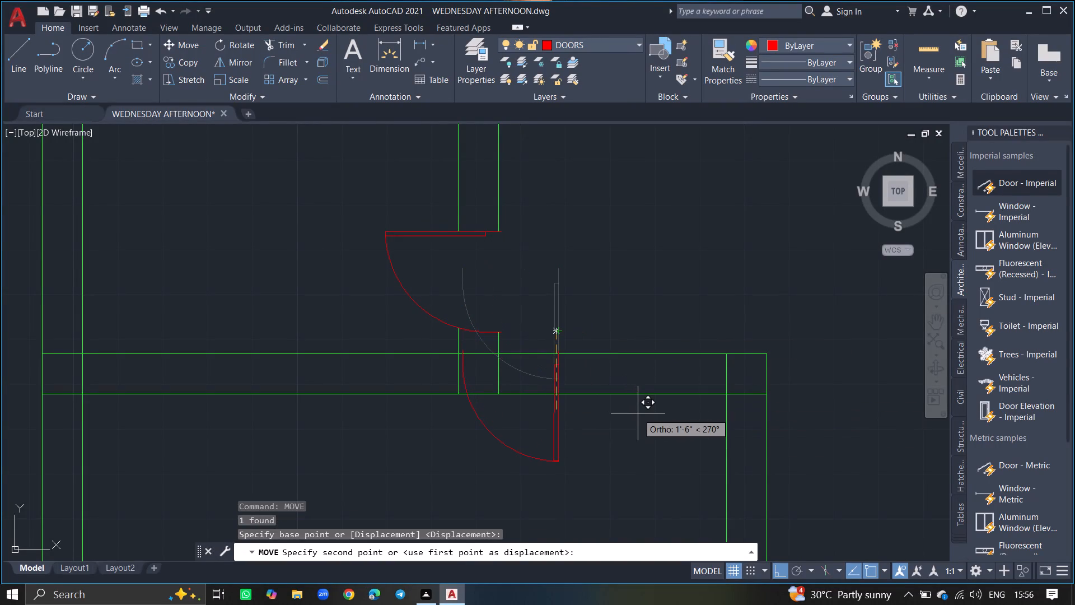
{"action": "key", "text": "F8"}
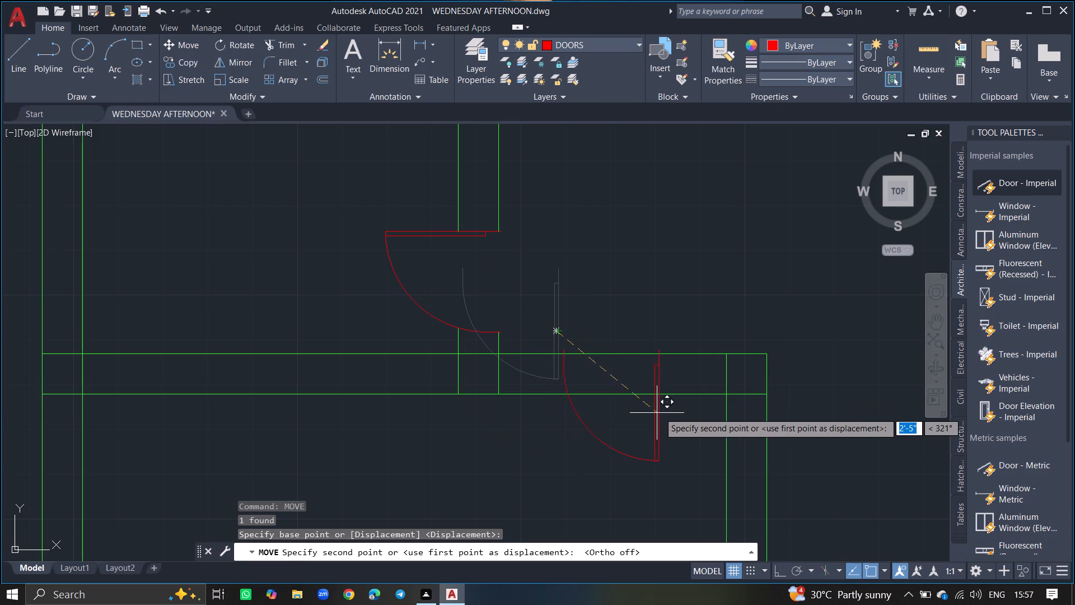
{"action": "left_click", "coordinate": [673, 408]}
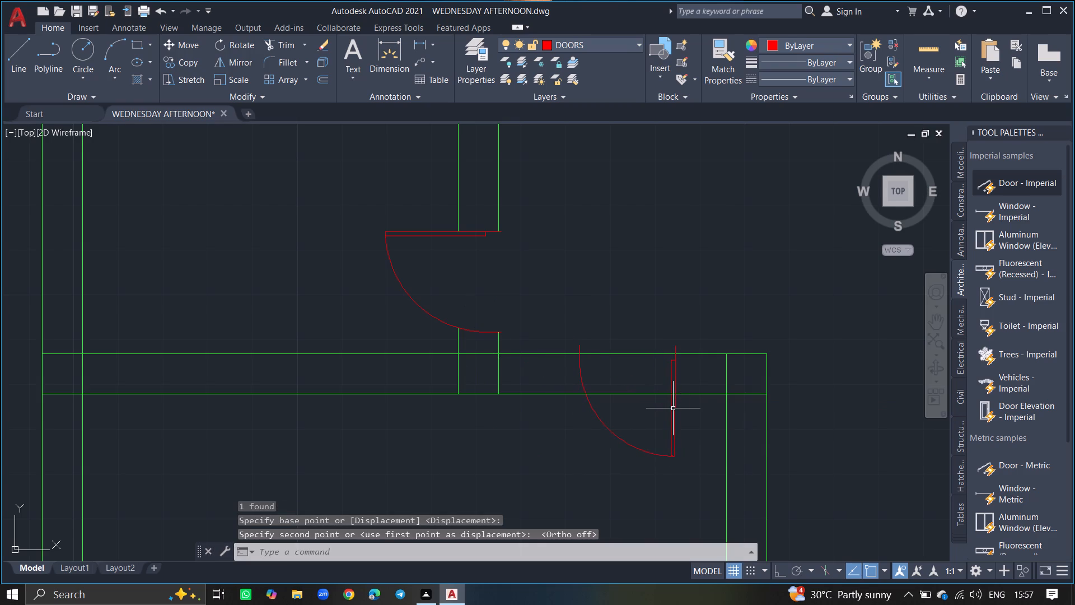
Trim both lines of the southwest room's north wall across the rotated door's opening, including the short stub inside its leaf.
{"action": "type", "text": "TRIM"}
{"action": "key", "text": "Return"}
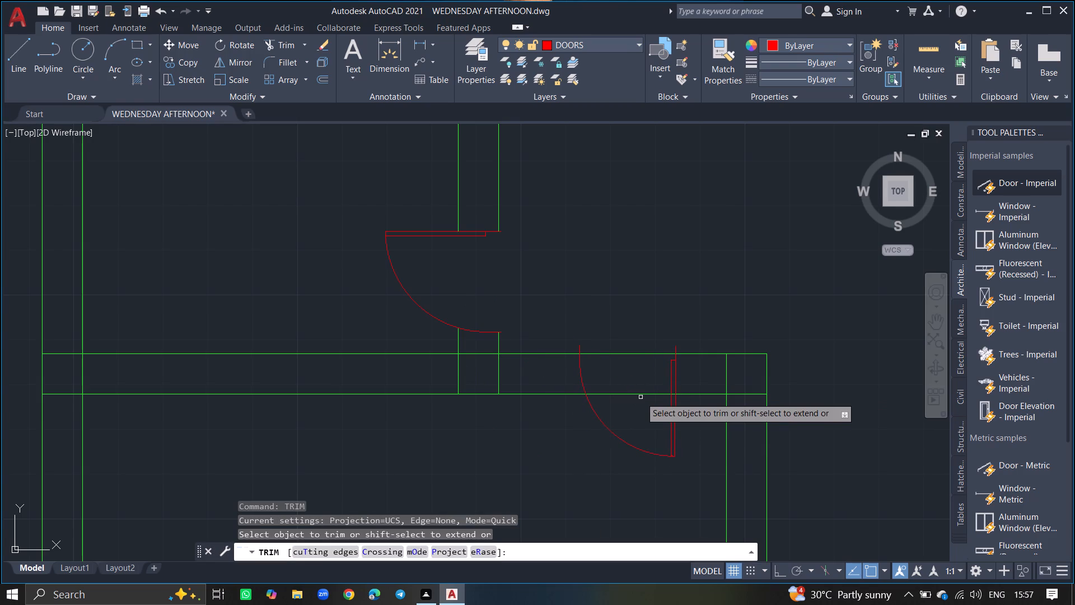
{"action": "left_click", "coordinate": [641, 392]}
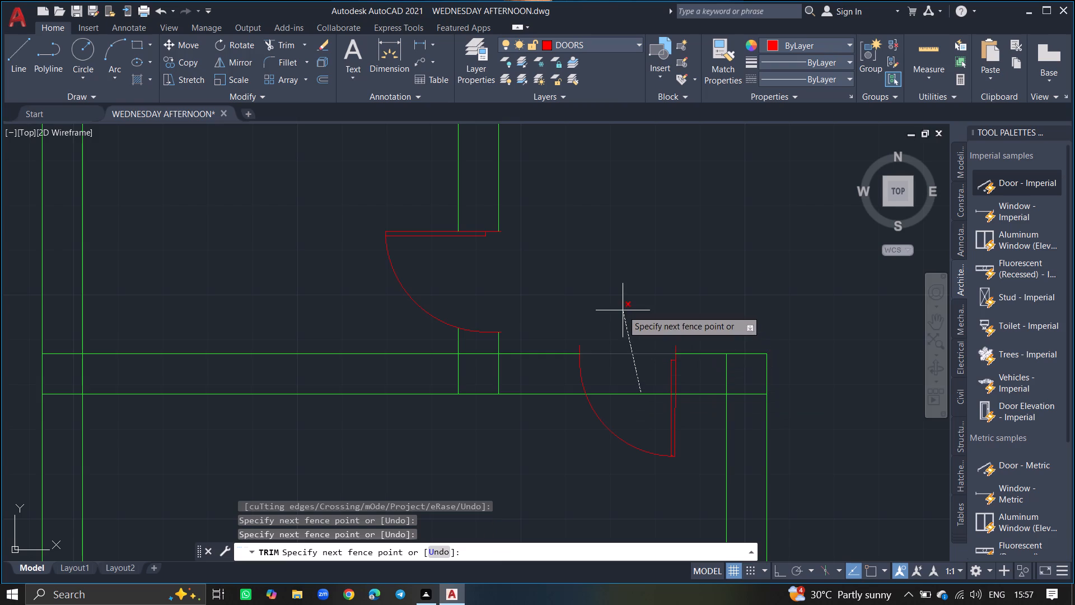
{"action": "left_click", "coordinate": [623, 310]}
{"action": "left_click", "coordinate": [635, 355]}
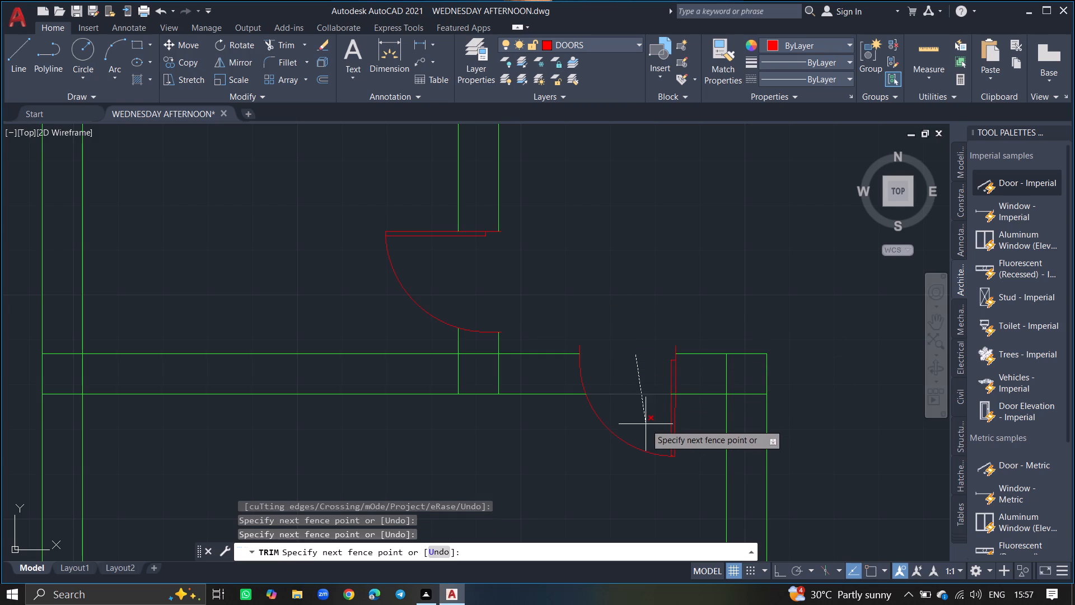
{"action": "left_click", "coordinate": [646, 424]}
{"action": "scroll", "coordinate": [662, 399], "scroll_direction": "up", "scroll_amount": 5, "text": "ctrl"}
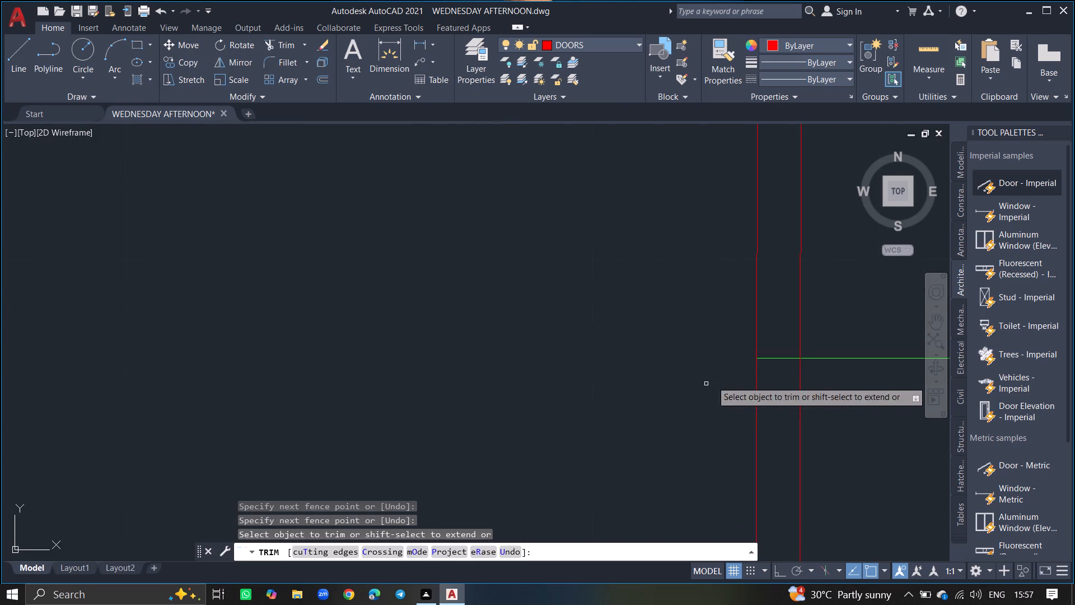
{"action": "left_click", "coordinate": [768, 358]}
{"action": "scroll", "coordinate": [768, 358], "scroll_direction": "down", "scroll_amount": 6, "text": "ctrl"}
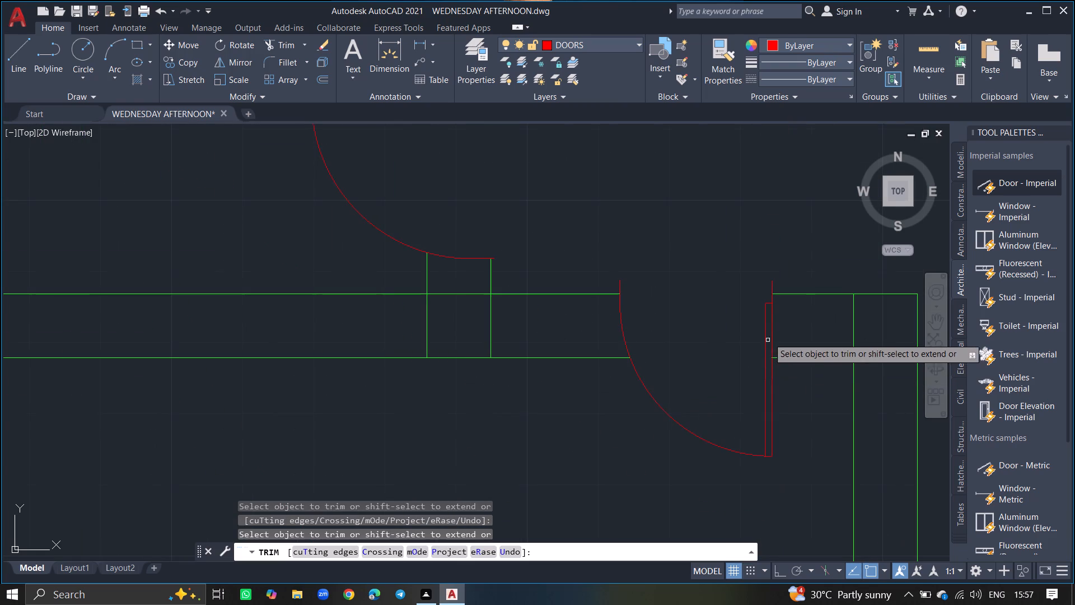
{"action": "key", "text": "Return"}
Copy the upper west-swinging door on the corridor's west wall about 15'-8" south into the southwest room, near its east wall.
{"action": "scroll", "coordinate": [711, 310], "scroll_direction": "down", "scroll_amount": 6, "text": "ctrl"}
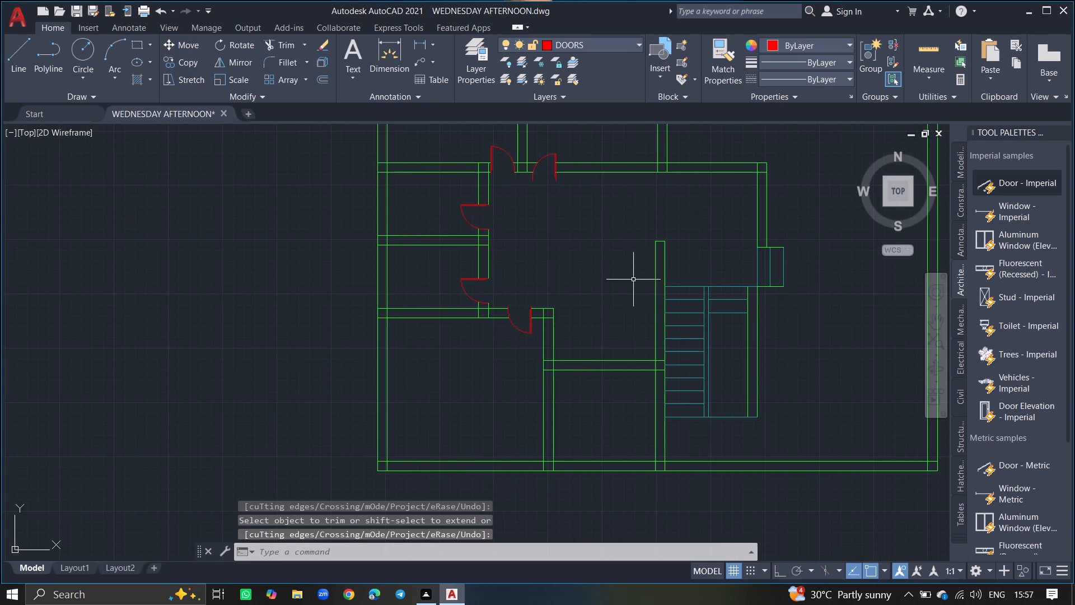
{"action": "left_click", "coordinate": [471, 206]}
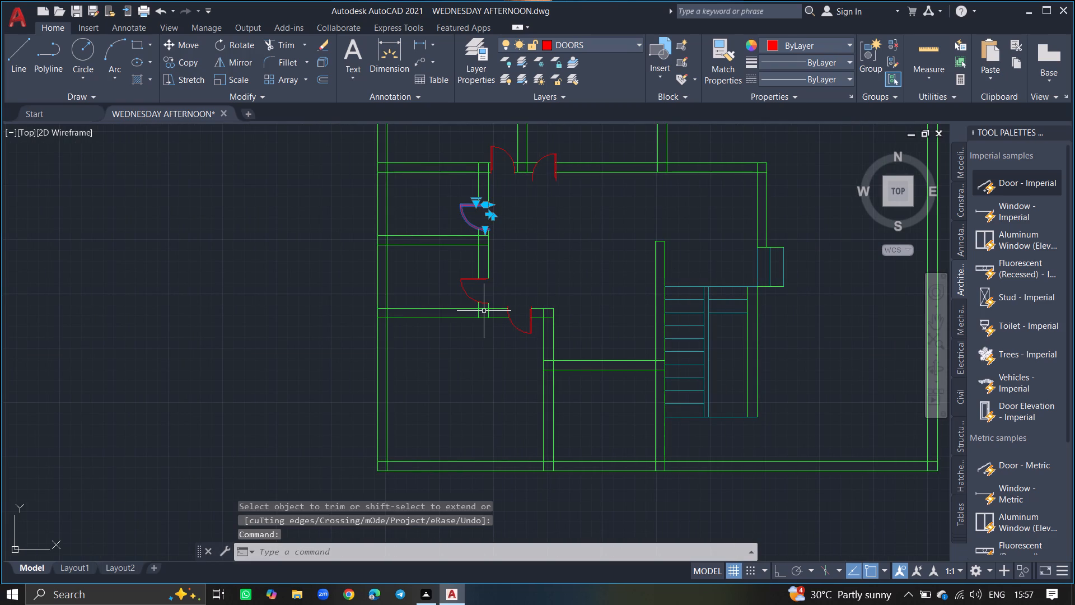
{"action": "type", "text": "COPY"}
{"action": "key", "text": "Return"}
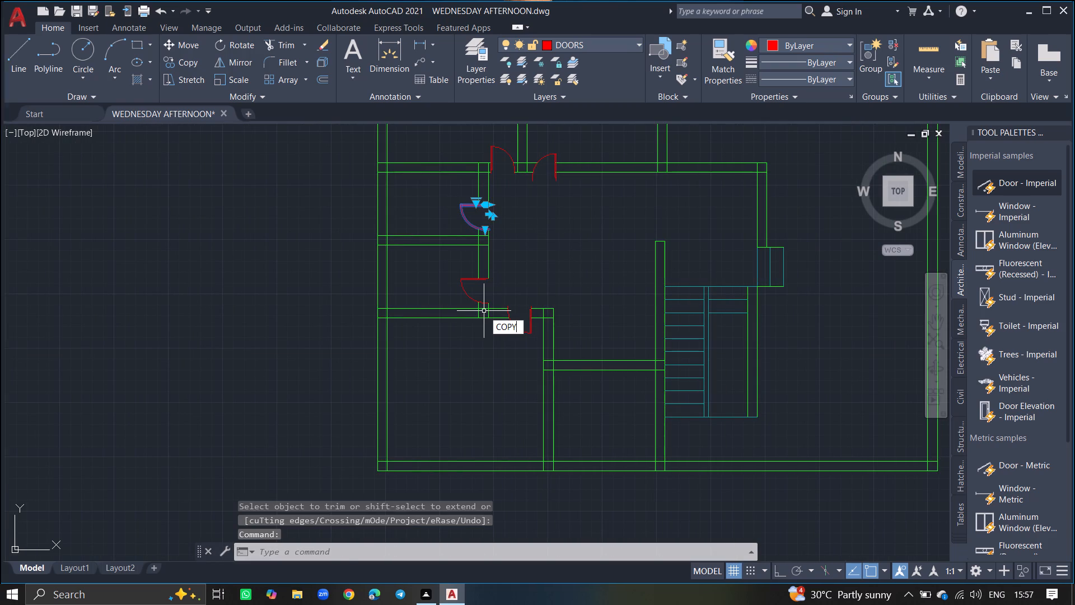
{"action": "left_click", "coordinate": [467, 212]}
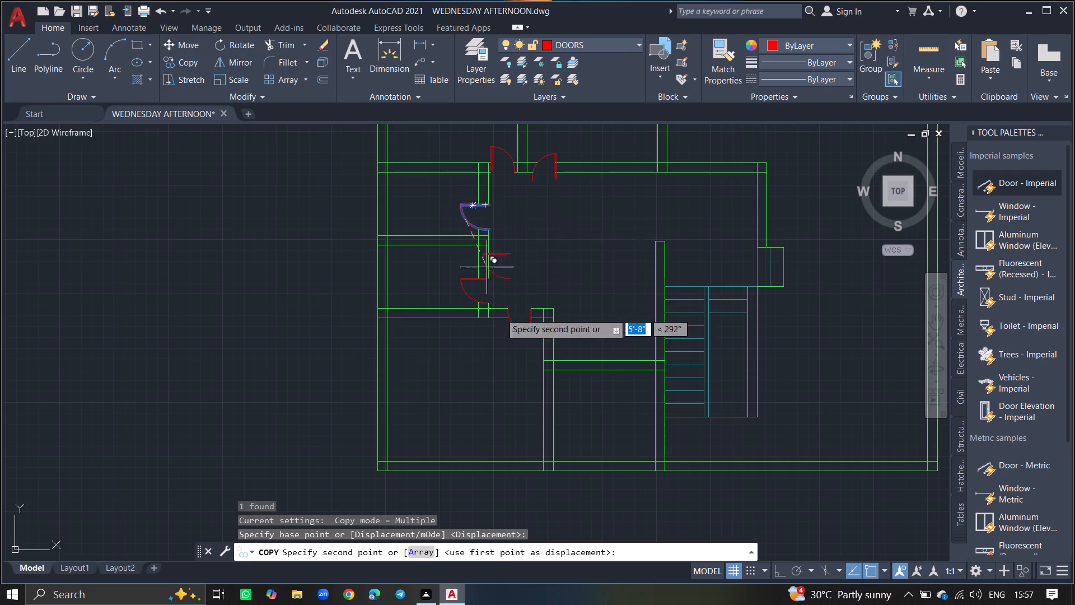
{"action": "scroll", "coordinate": [545, 429], "scroll_direction": "up", "scroll_amount": 2, "text": "ctrl"}
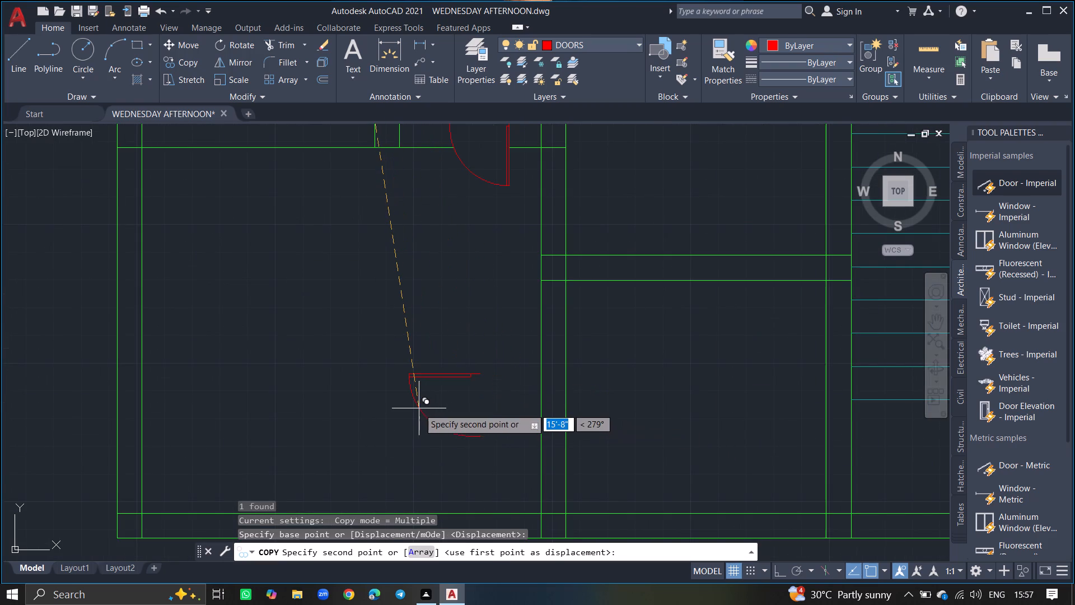
{"action": "left_click", "coordinate": [419, 408]}
{"action": "key", "text": "Return"}
Rotate the copied door 180 degrees about the hinge end of its leaf so it swings east.
{"action": "left_click", "coordinate": [419, 408]}
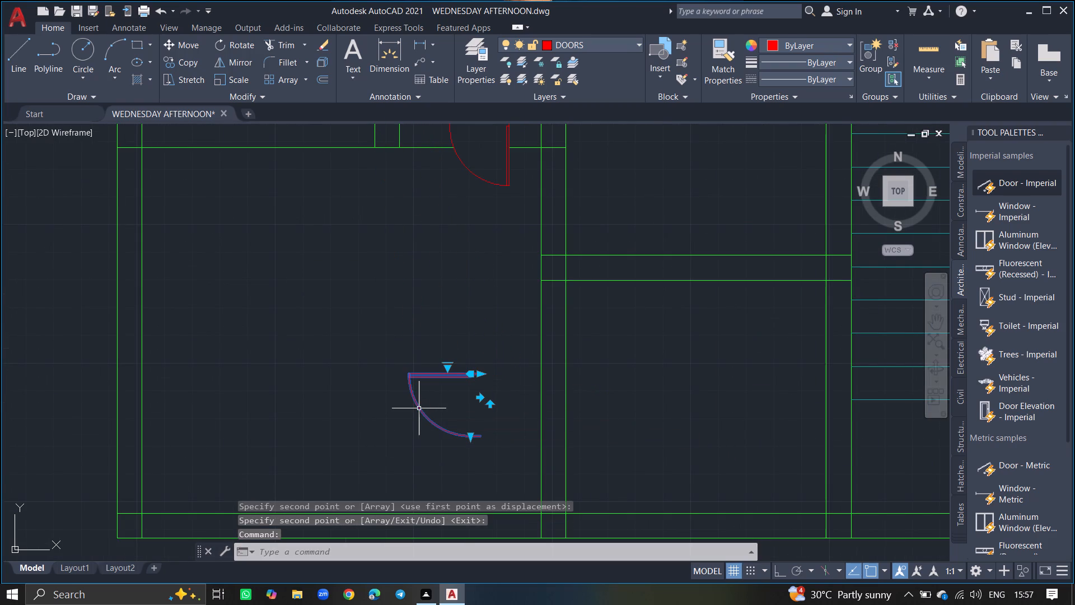
{"action": "type", "text": "RO"}
{"action": "key", "text": "Return"}
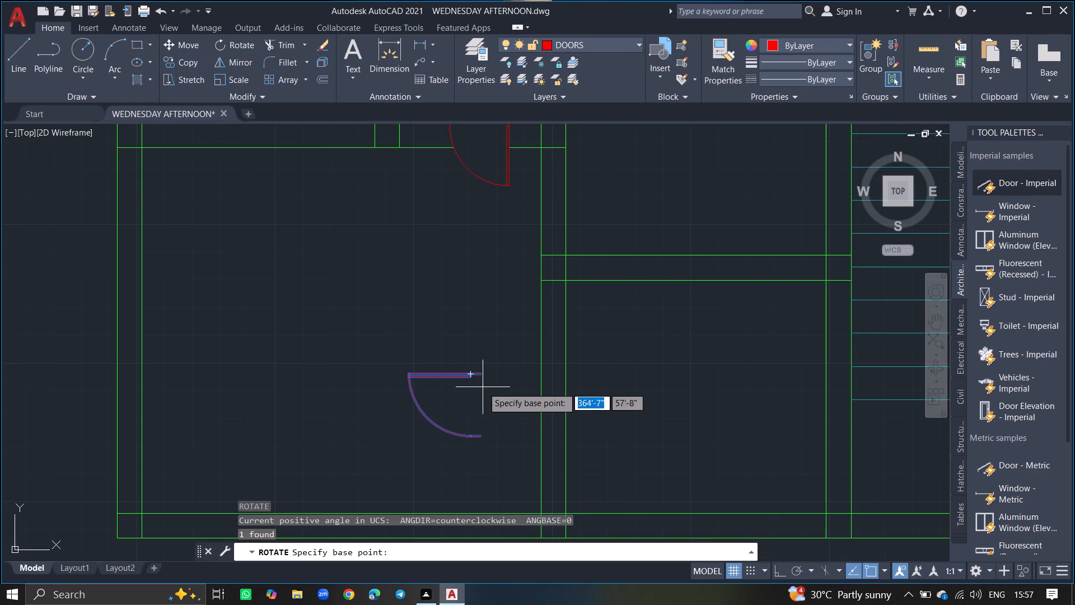
{"action": "left_click", "coordinate": [474, 379]}
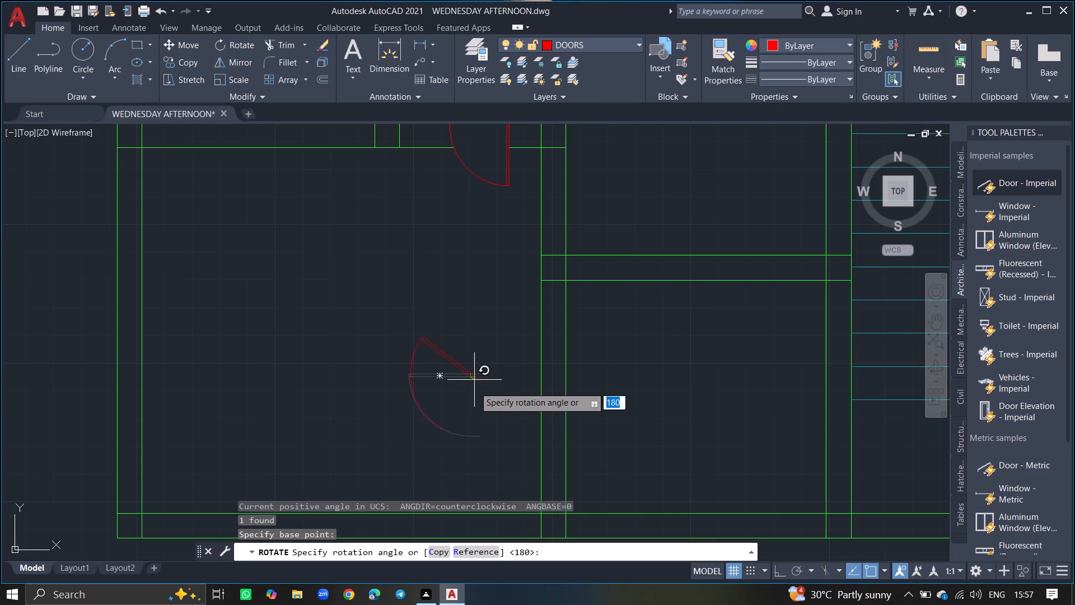
{"action": "left_click", "coordinate": [396, 383]}
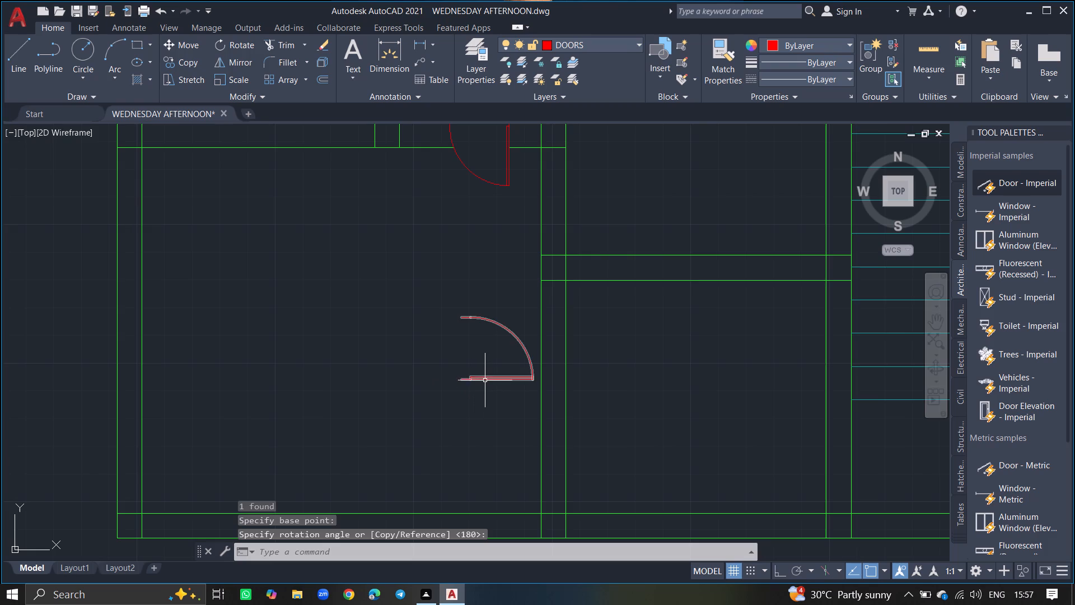
Move the rotated door about 2'-8" southeast, placing it across the southwest room's east wall.
{"action": "left_click_drag", "start_coordinate": [485, 380], "coordinate": [471, 407]}
{"action": "type", "text": "MOVE"}
{"action": "key", "text": "Return"}
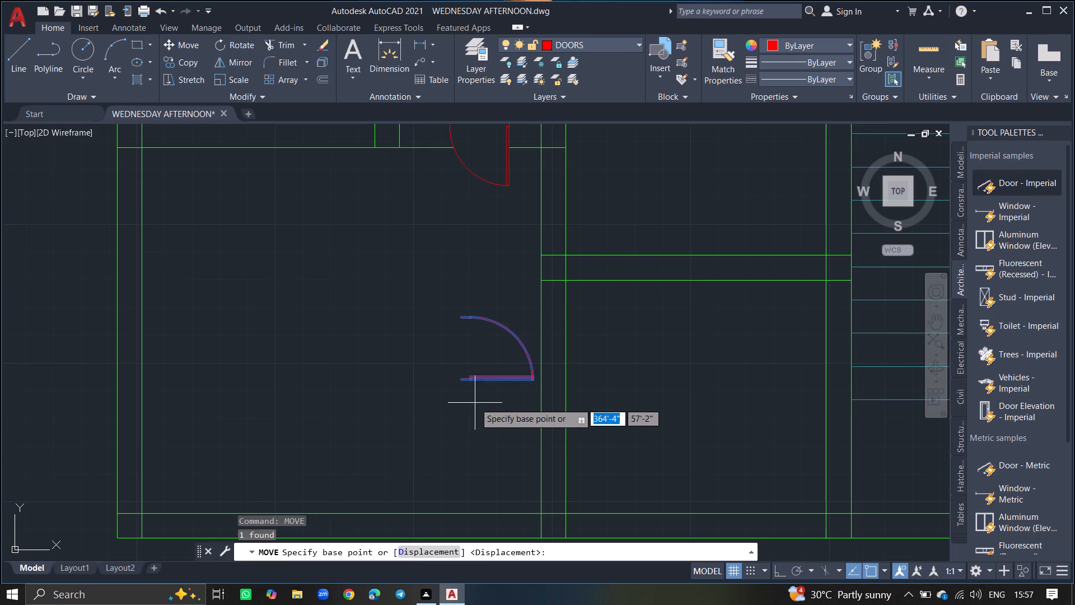
{"action": "left_click", "coordinate": [500, 377]}
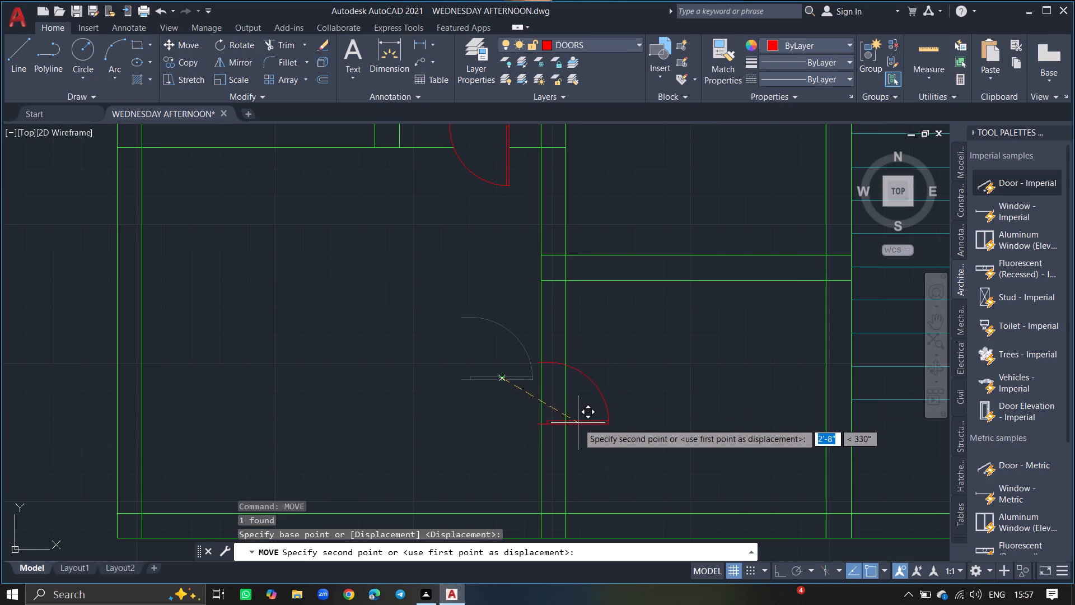
{"action": "left_click", "coordinate": [578, 424]}
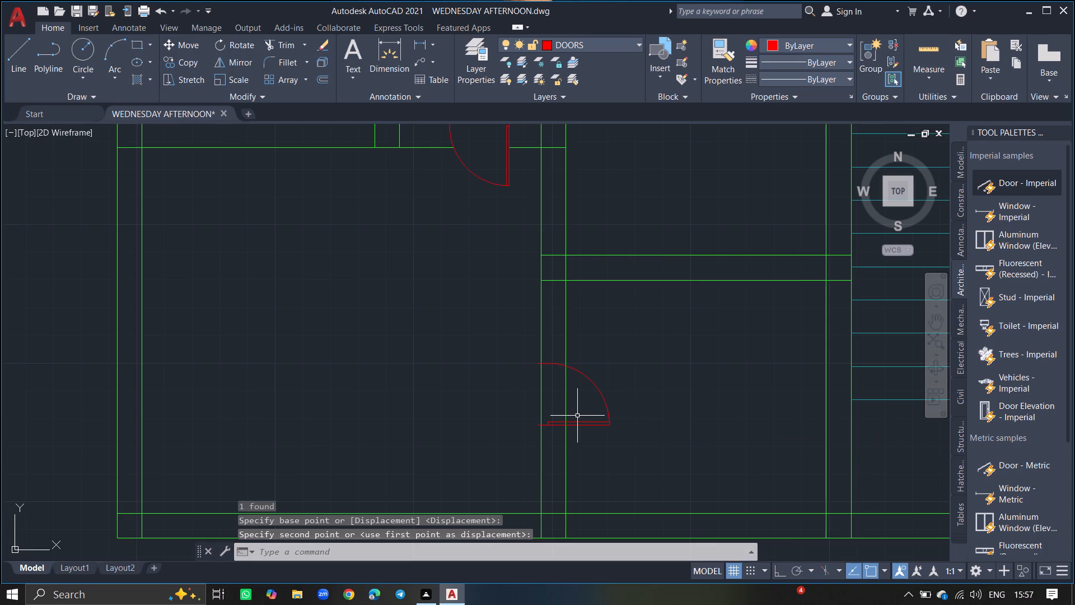
Trim both lines of the southwest room's east wall at the new door, including the short stub inside its leaf.
{"action": "type", "text": "TRIM"}
{"action": "key", "text": "Return"}
{"action": "scroll", "coordinate": [577, 416], "scroll_direction": "up", "scroll_amount": 2, "text": "ctrl"}
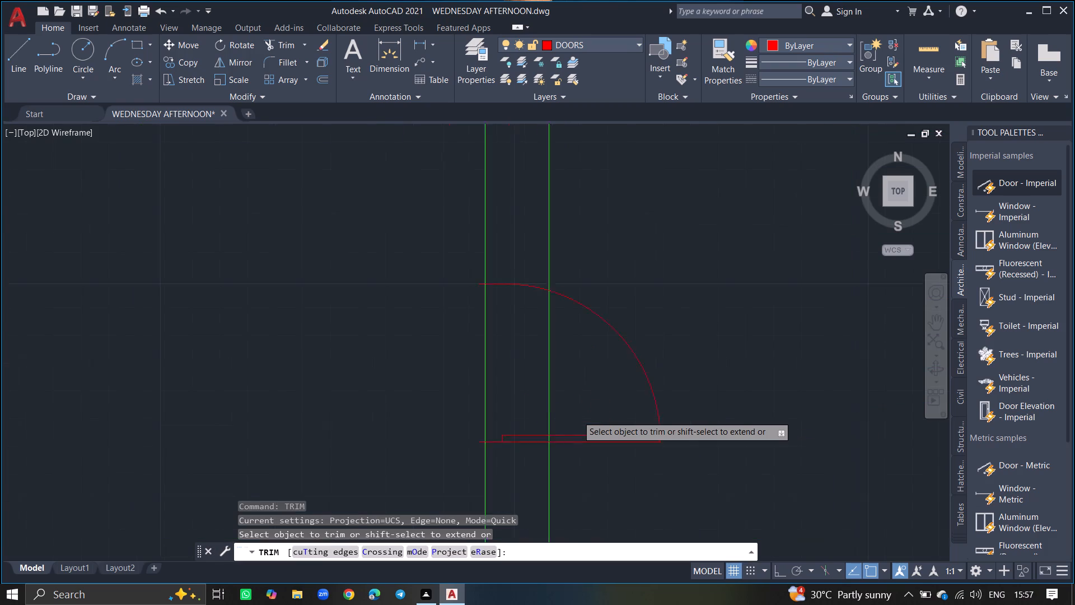
{"action": "scroll", "coordinate": [577, 416], "scroll_direction": "up", "scroll_amount": 2, "text": "ctrl"}
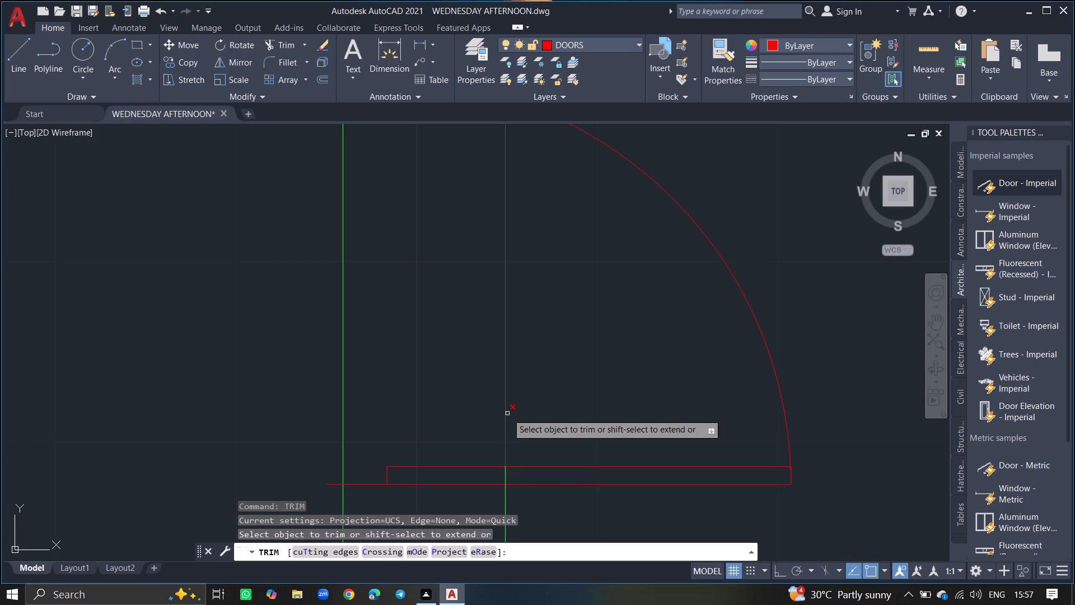
{"action": "left_click", "coordinate": [507, 413]}
{"action": "scroll", "coordinate": [507, 413], "scroll_direction": "down", "scroll_amount": 3, "text": "ctrl"}
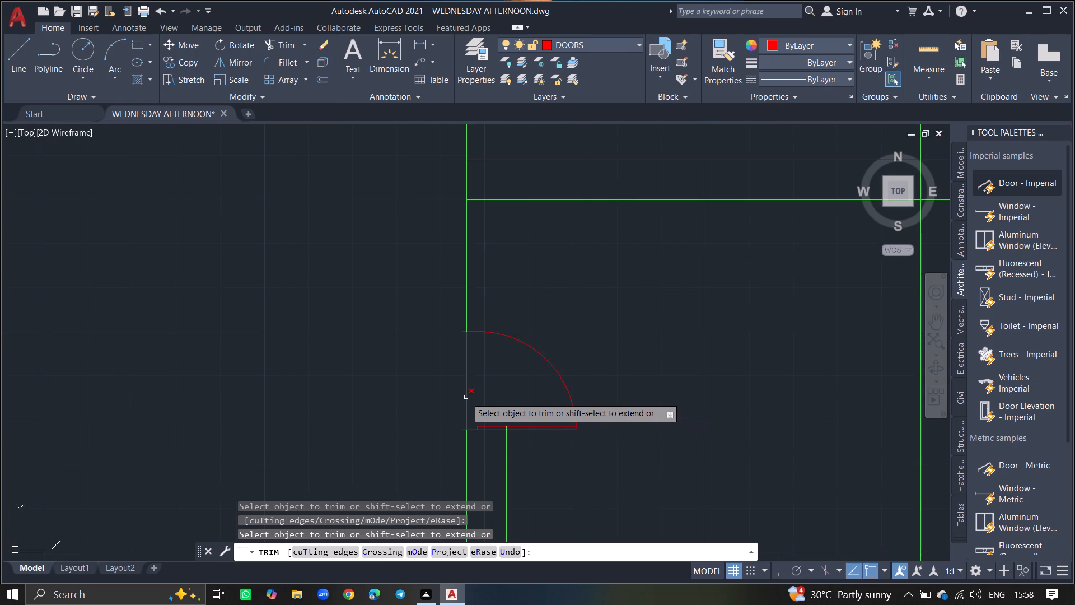
{"action": "left_click", "coordinate": [466, 397]}
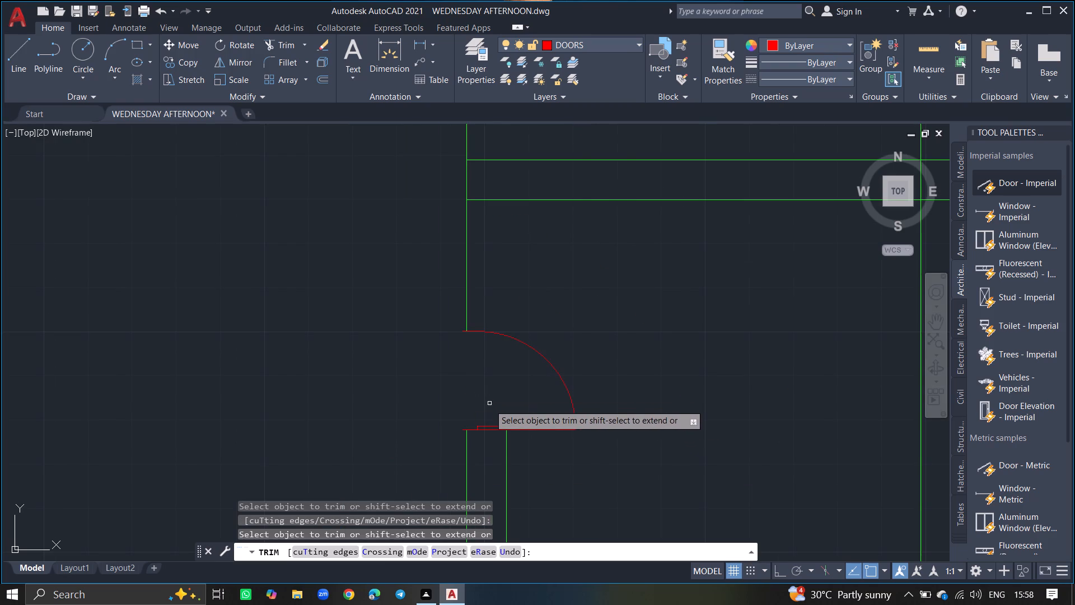
{"action": "scroll", "coordinate": [492, 426], "scroll_direction": "up", "scroll_amount": 6, "text": "ctrl"}
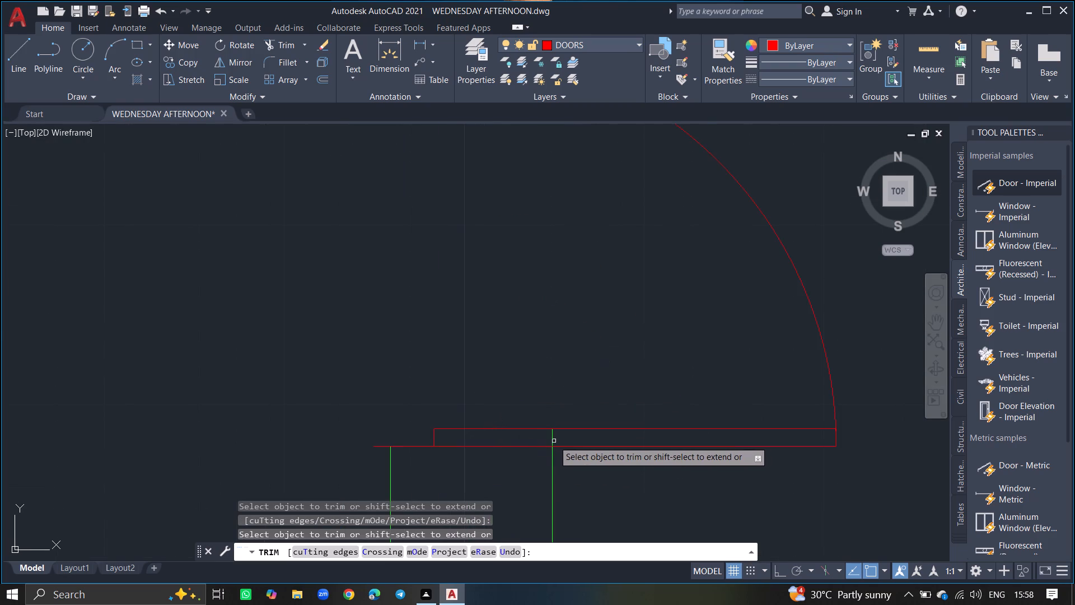
{"action": "left_click", "coordinate": [551, 441]}
{"action": "key", "text": "Return"}
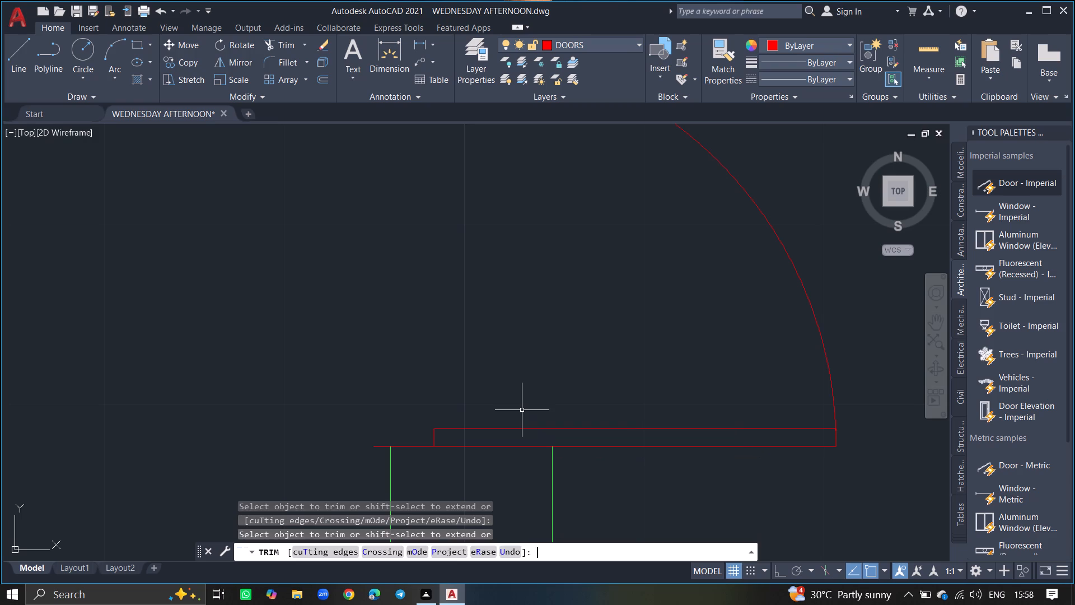
Offset the west line of that wall, north of the door, 9" east to replace the missing east wall line.
{"action": "scroll", "coordinate": [522, 410], "scroll_direction": "down", "scroll_amount": 3, "text": "ctrl"}
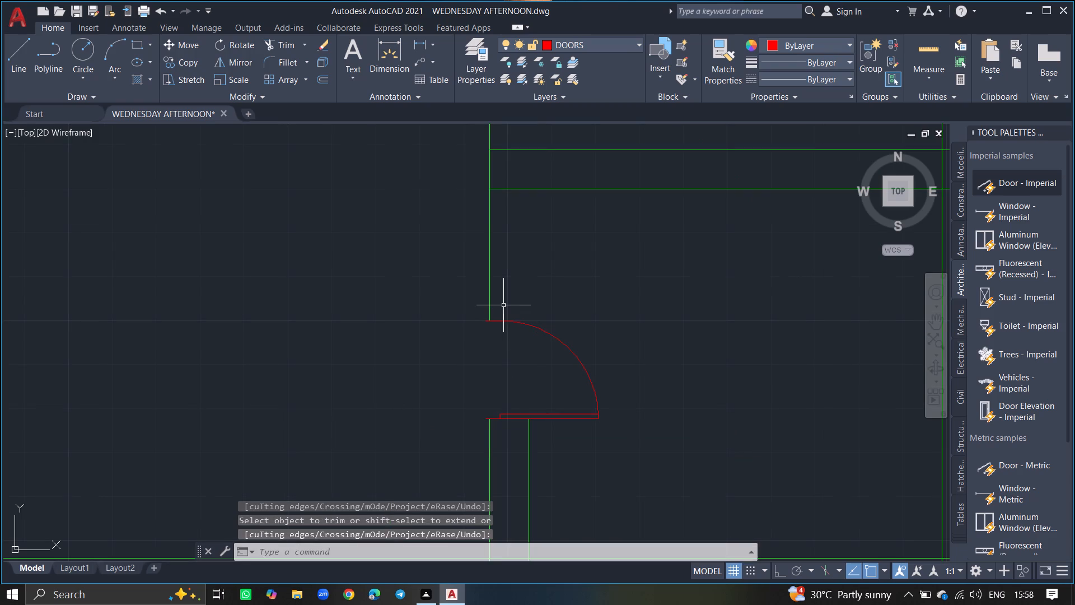
{"action": "type", "text": "OFFSET"}
{"action": "key", "text": "Return"}
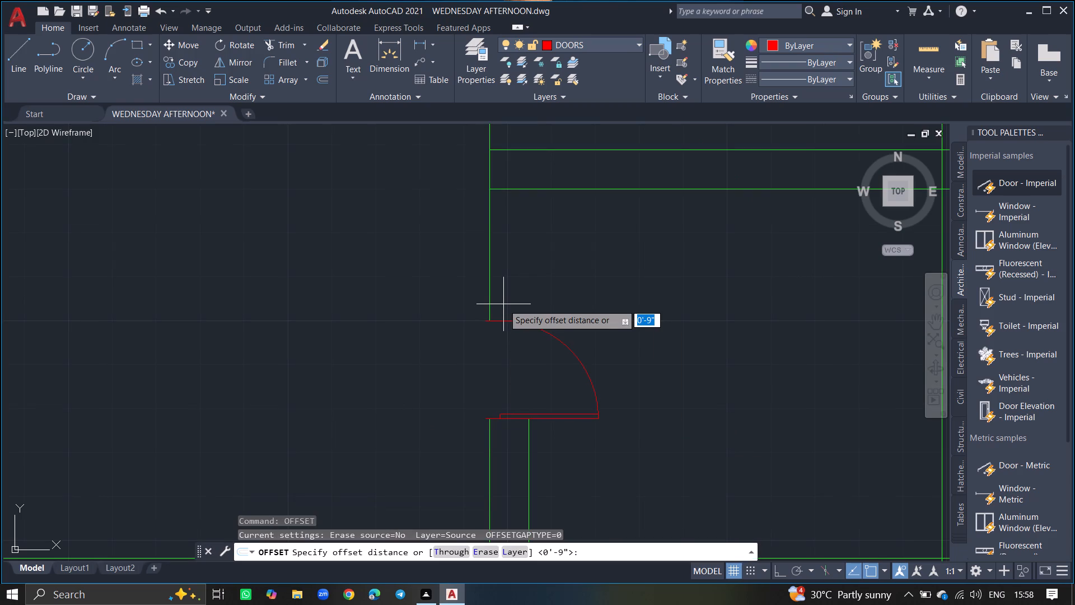
{"action": "key", "text": "Return"}
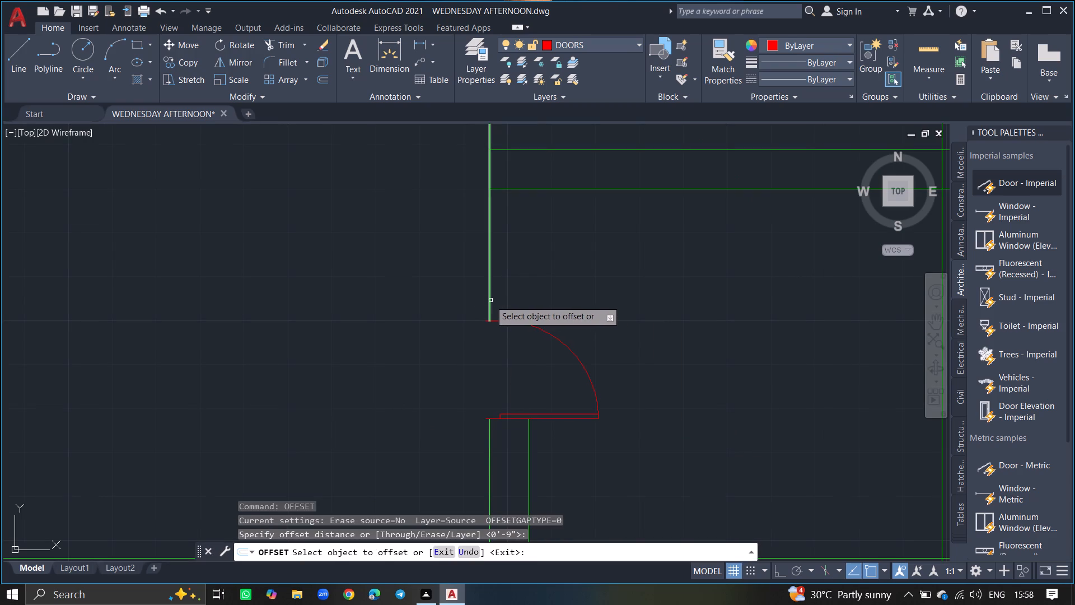
{"action": "left_click_drag", "start_coordinate": [489, 300], "coordinate": [512, 298]}
{"action": "left_click", "coordinate": [512, 298]}
{"action": "scroll", "coordinate": [512, 298], "scroll_direction": "down", "scroll_amount": 3, "text": "ctrl"}
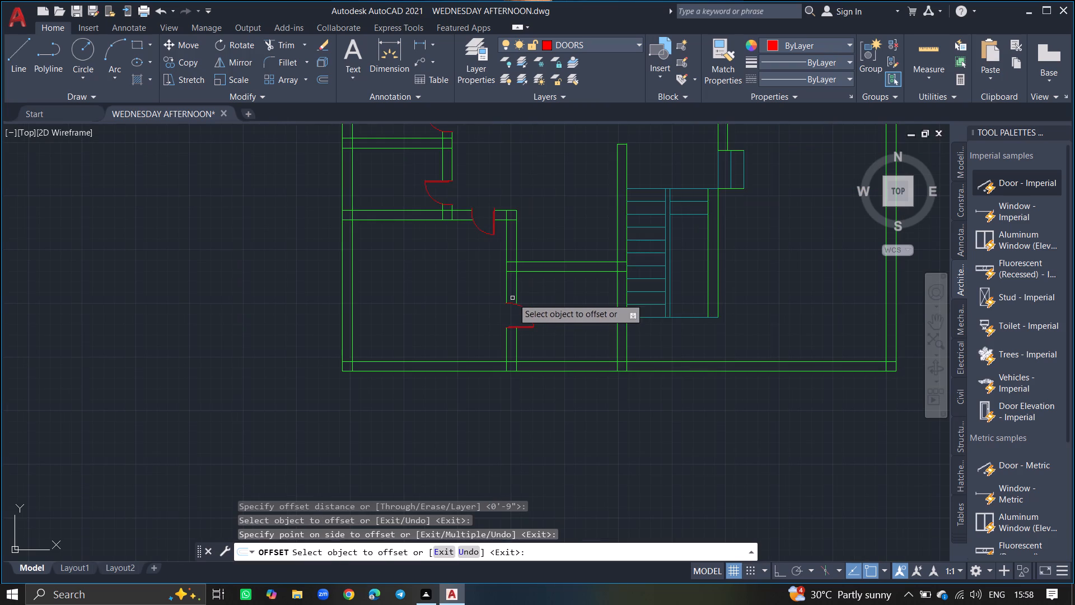
{"action": "key", "text": "Return"}
Make SHUTTER the current layer.
{"action": "scroll", "coordinate": [546, 291], "scroll_direction": "down", "scroll_amount": 4, "text": "ctrl"}
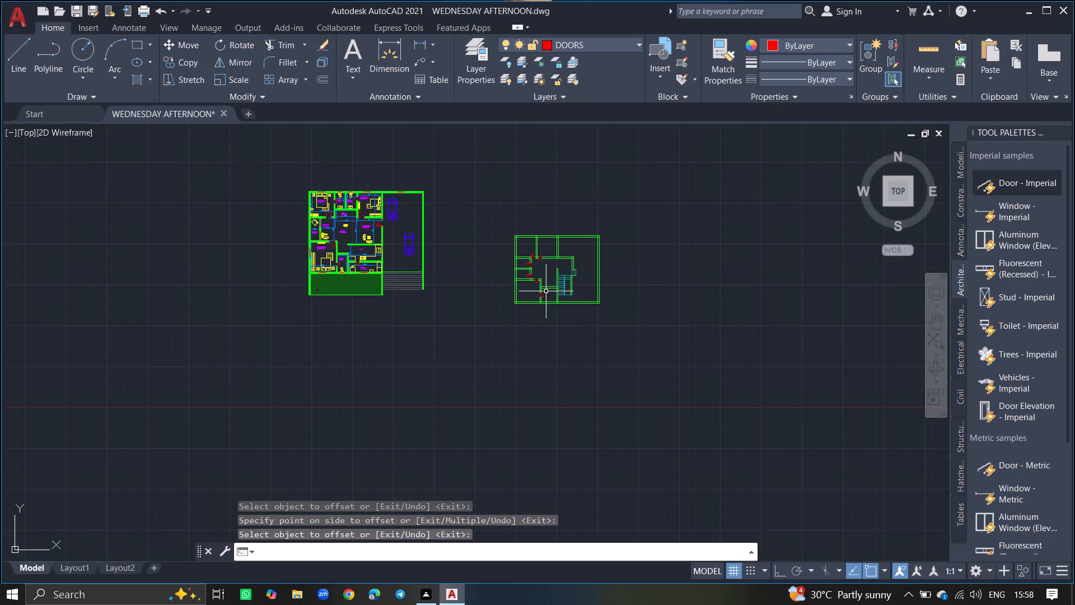
{"action": "scroll", "coordinate": [575, 269], "scroll_direction": "up", "scroll_amount": 4, "text": "ctrl"}
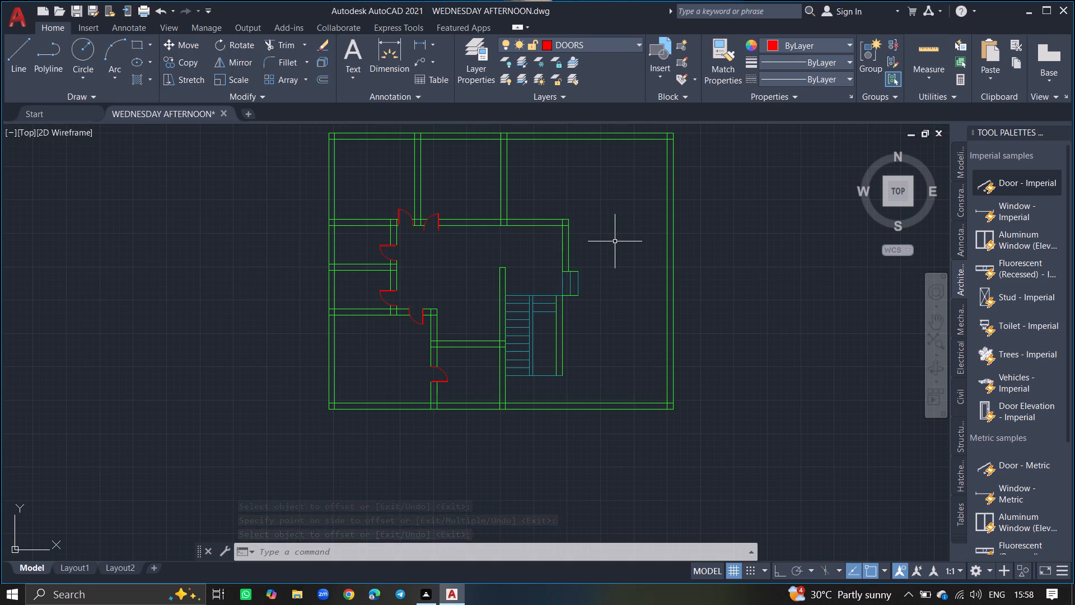
{"action": "left_click", "coordinate": [473, 70]}
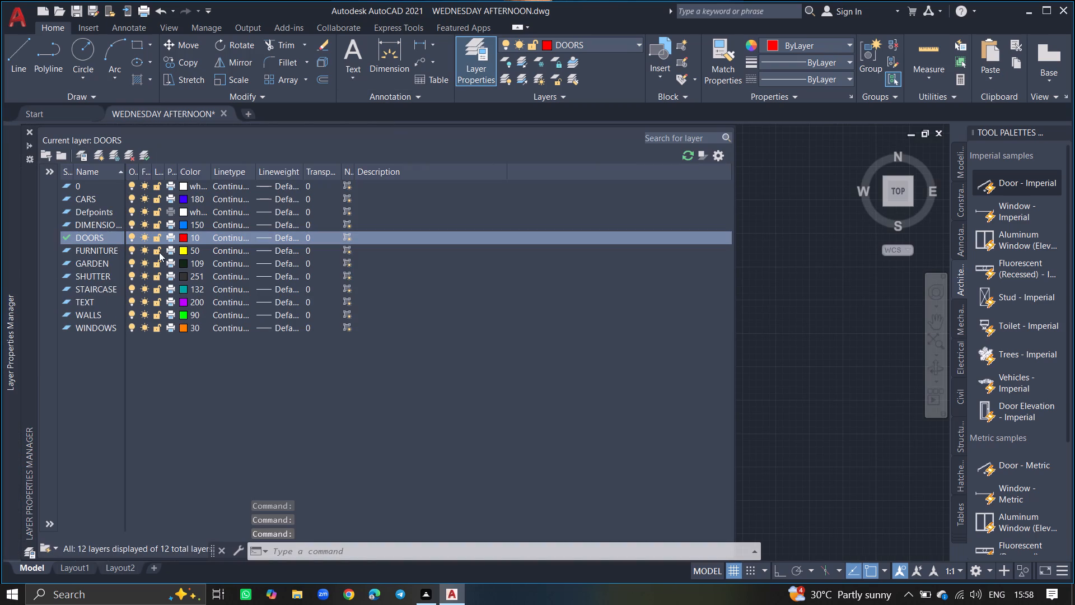
{"action": "double_click", "coordinate": [99, 275]}
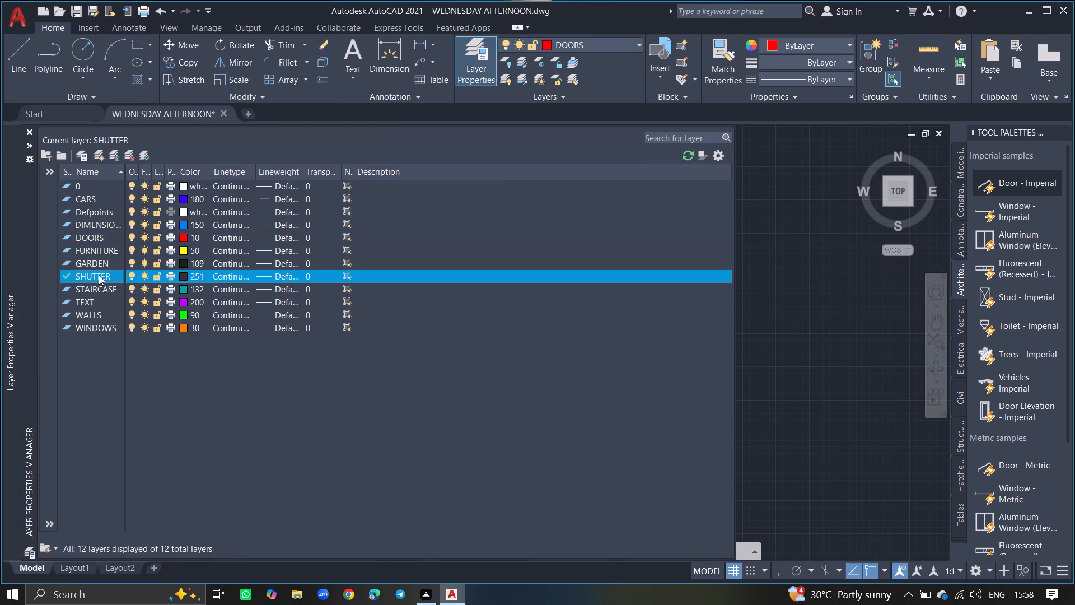
{"action": "left_click", "coordinate": [30, 132]}
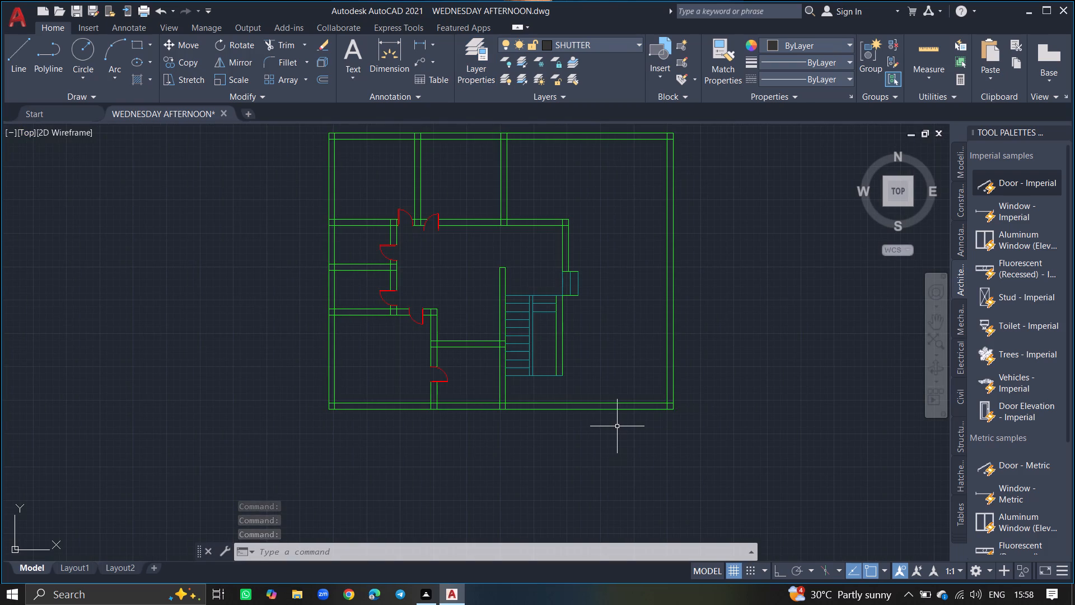
Draw a line about 13' long on the south wall's outer face, from the east wall's inner line west to below the staircase's east wall.
{"action": "key", "text": "l"}
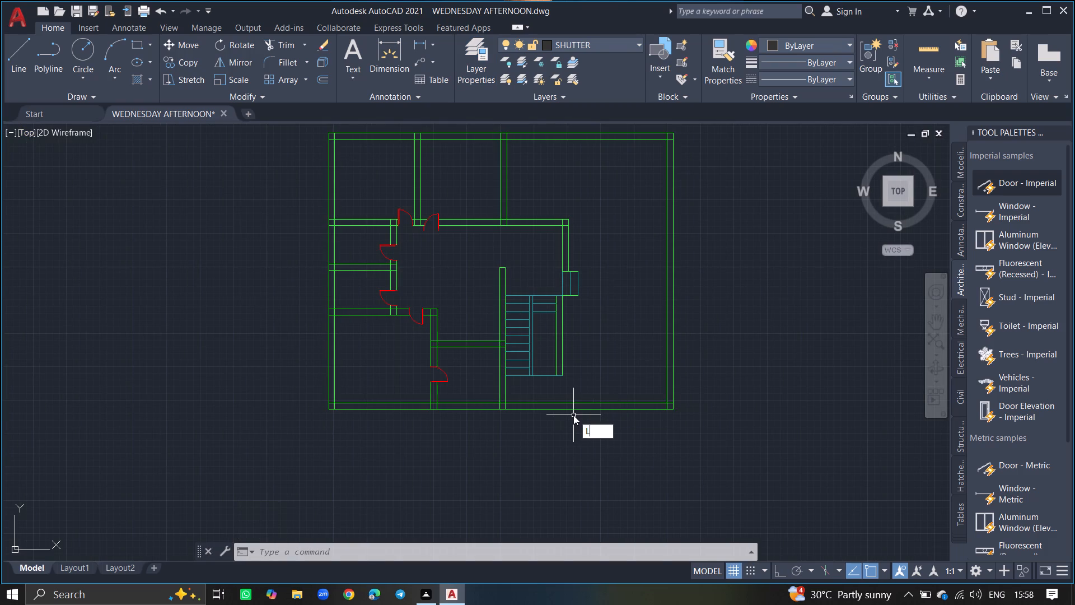
{"action": "key", "text": "Return"}
{"action": "scroll", "coordinate": [573, 415], "scroll_direction": "up", "scroll_amount": 4, "text": "ctrl"}
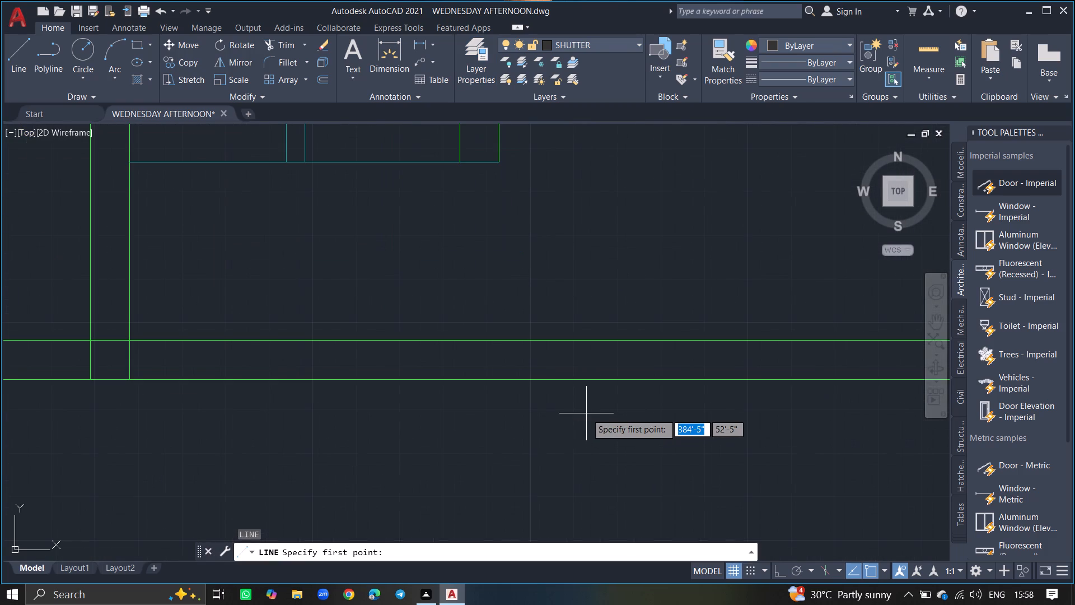
{"action": "scroll", "coordinate": [586, 413], "scroll_direction": "down", "scroll_amount": 3, "text": "ctrl"}
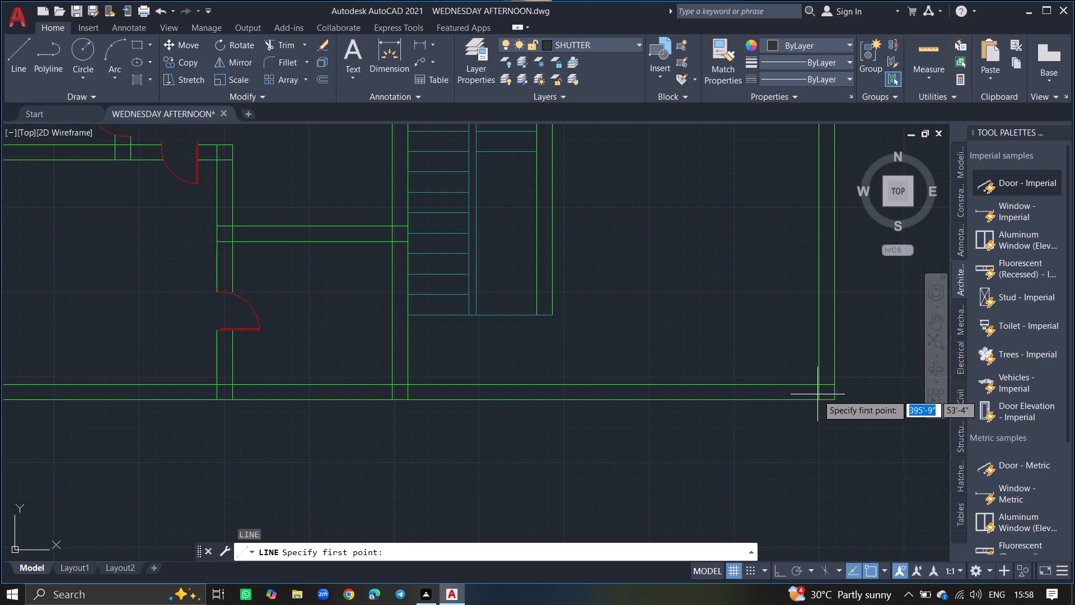
{"action": "left_click_drag", "start_coordinate": [821, 402], "coordinate": [651, 409]}
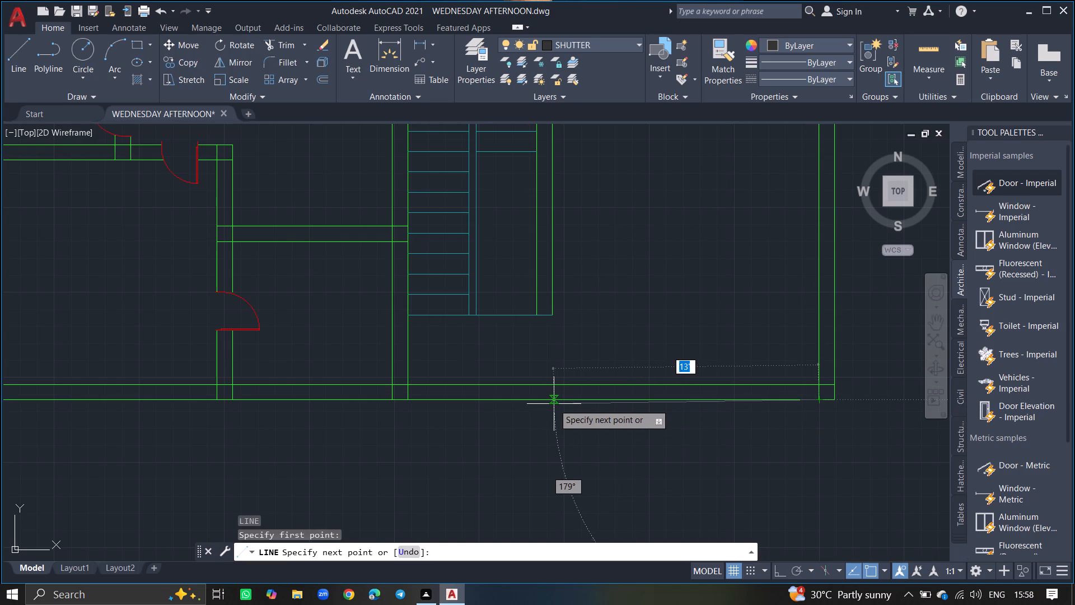
{"action": "left_click", "coordinate": [555, 404]}
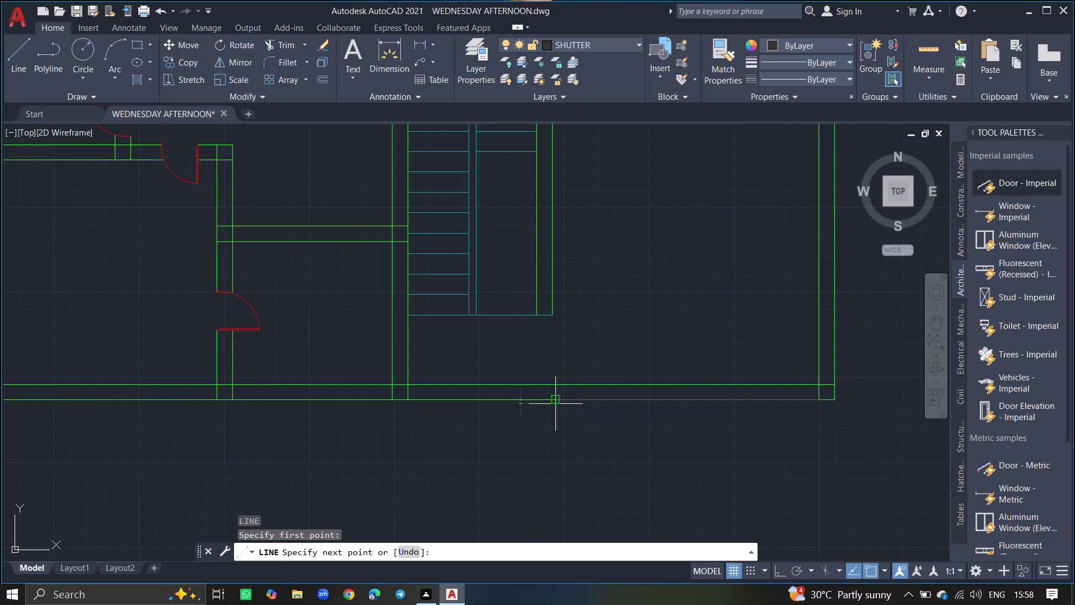
{"action": "left_click", "coordinate": [555, 404]}
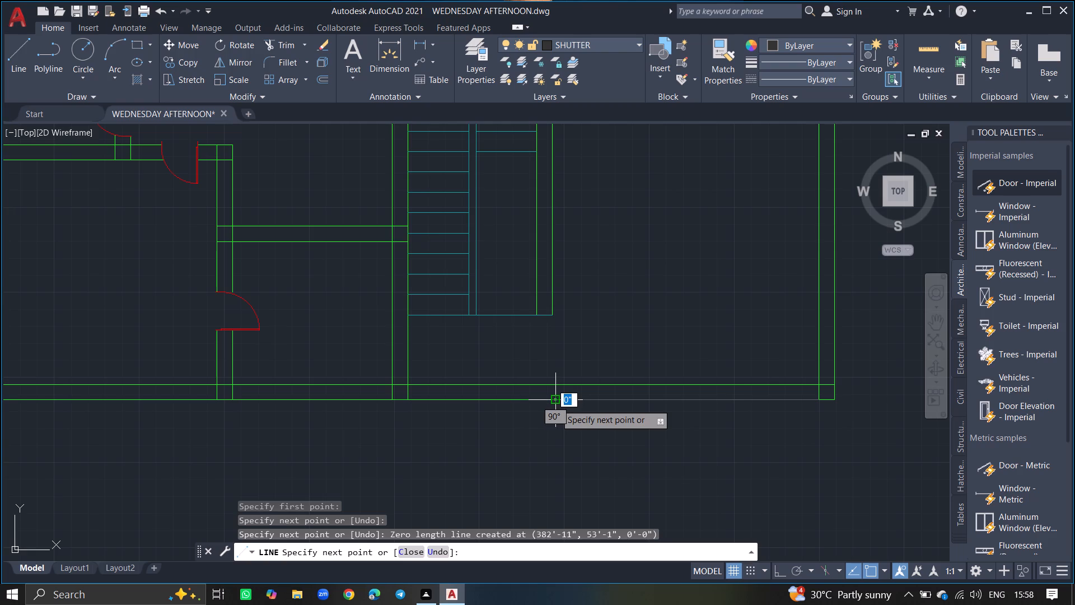
{"action": "key", "text": "Return"}
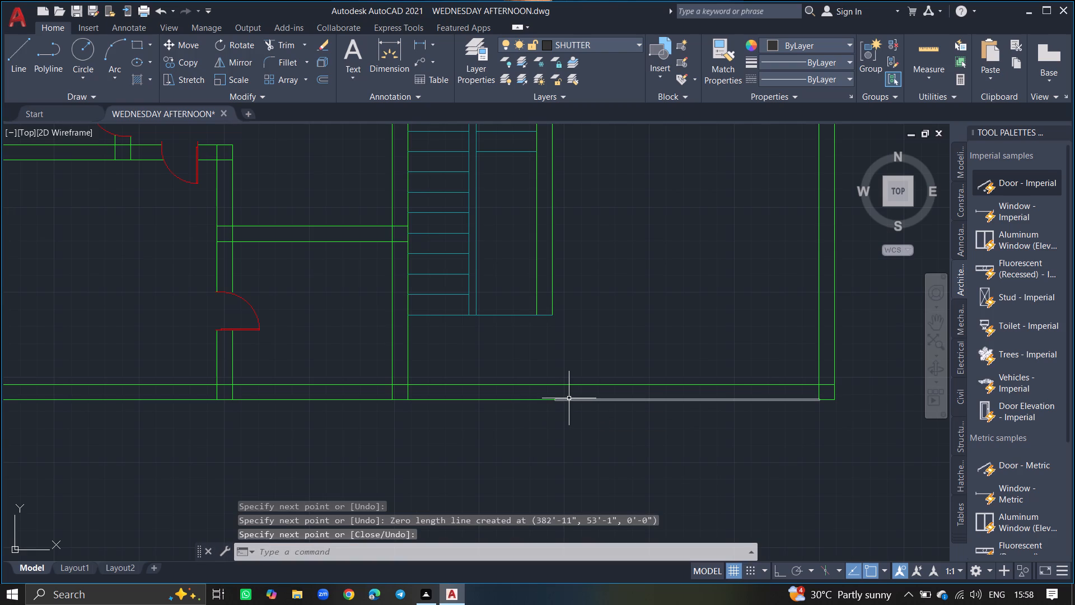
Offset the new line south six times in succession at 1' spacing to form a flight of parallel step lines outside the south wall.
{"action": "left_click", "coordinate": [569, 401]}
{"action": "type", "text": "OFFSET"}
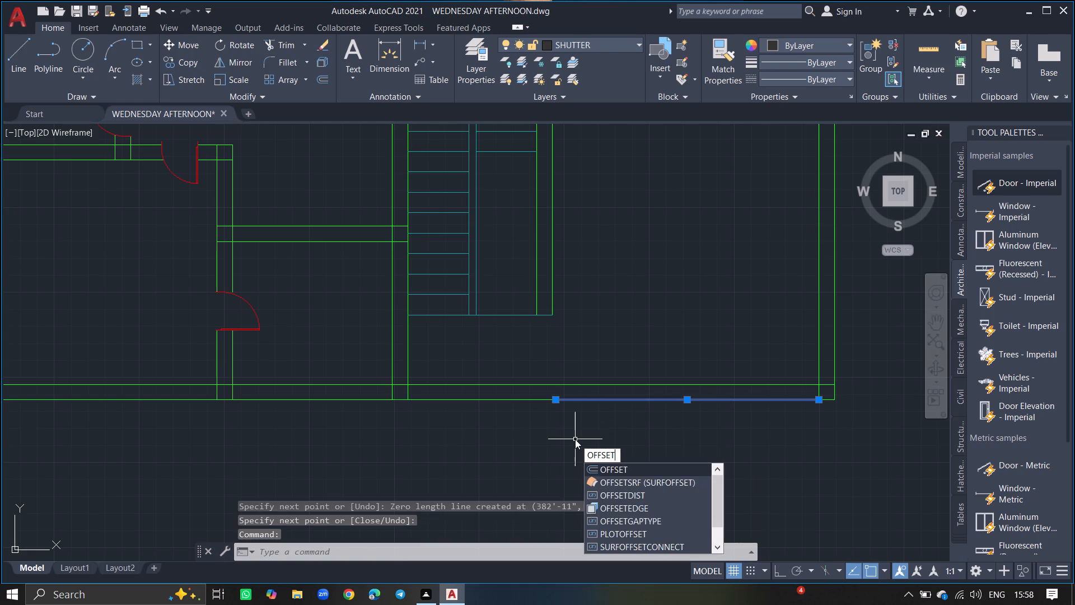
{"action": "key", "text": "Return"}
{"action": "key", "text": "1"}
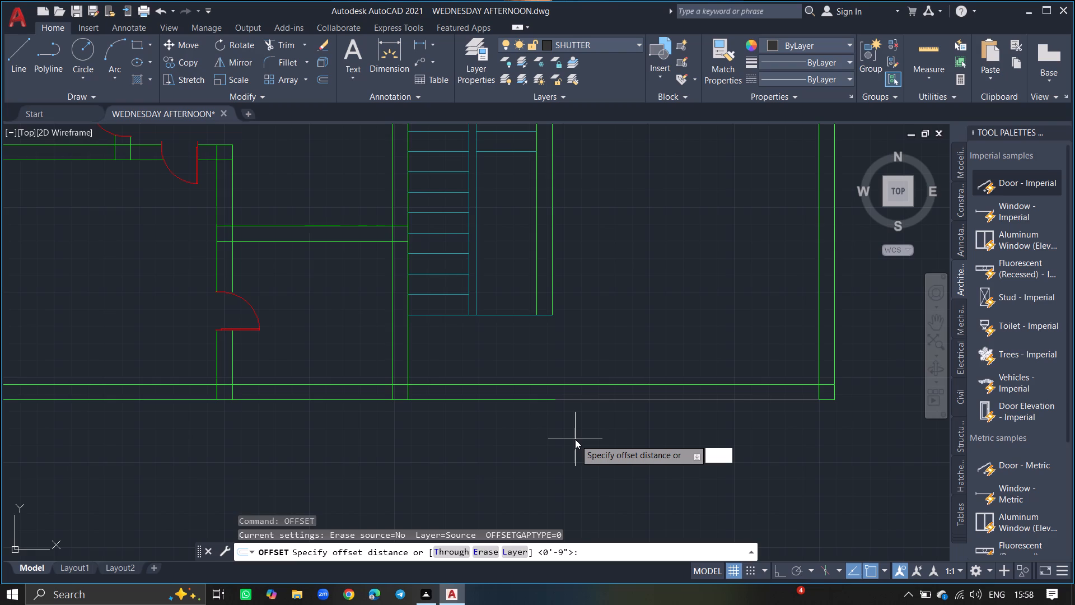
{"action": "key", "text": "apostrophe"}
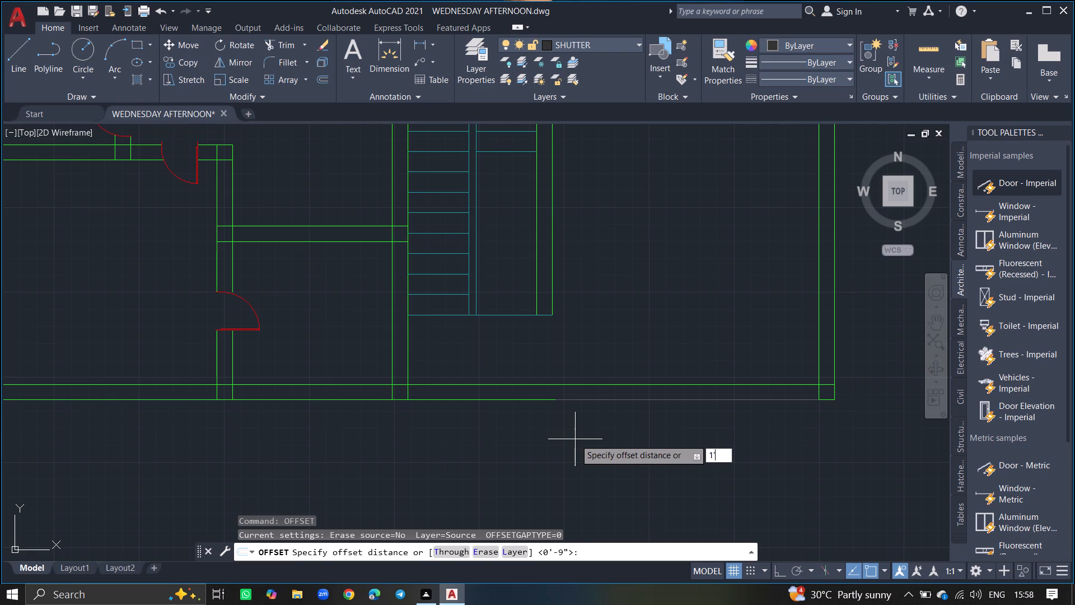
{"action": "key", "text": "Return"}
{"action": "left_click", "coordinate": [573, 449]}
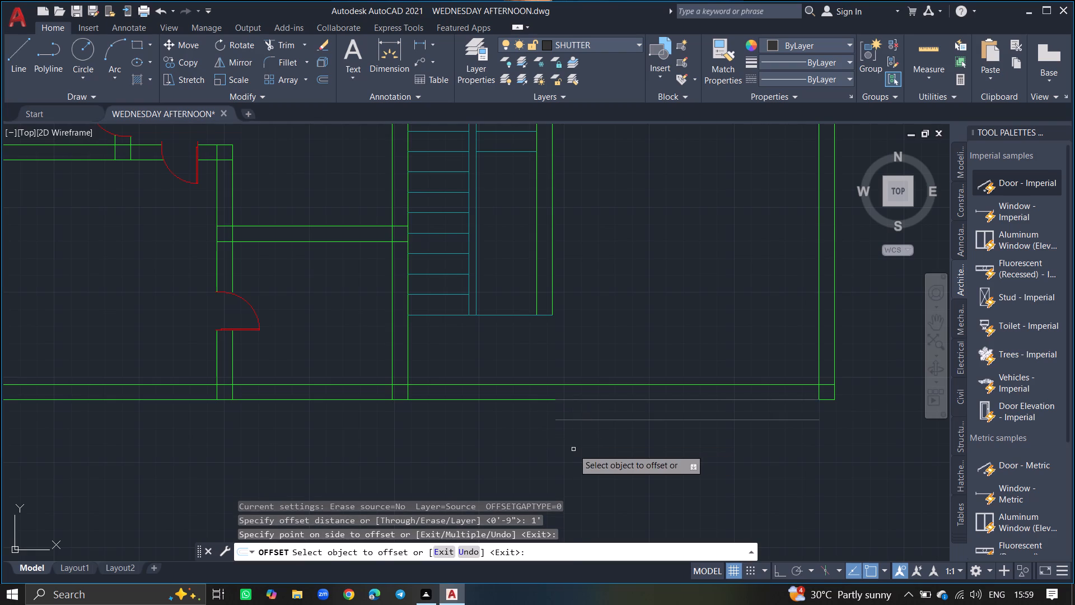
{"action": "left_click_drag", "start_coordinate": [589, 421], "coordinate": [593, 452]}
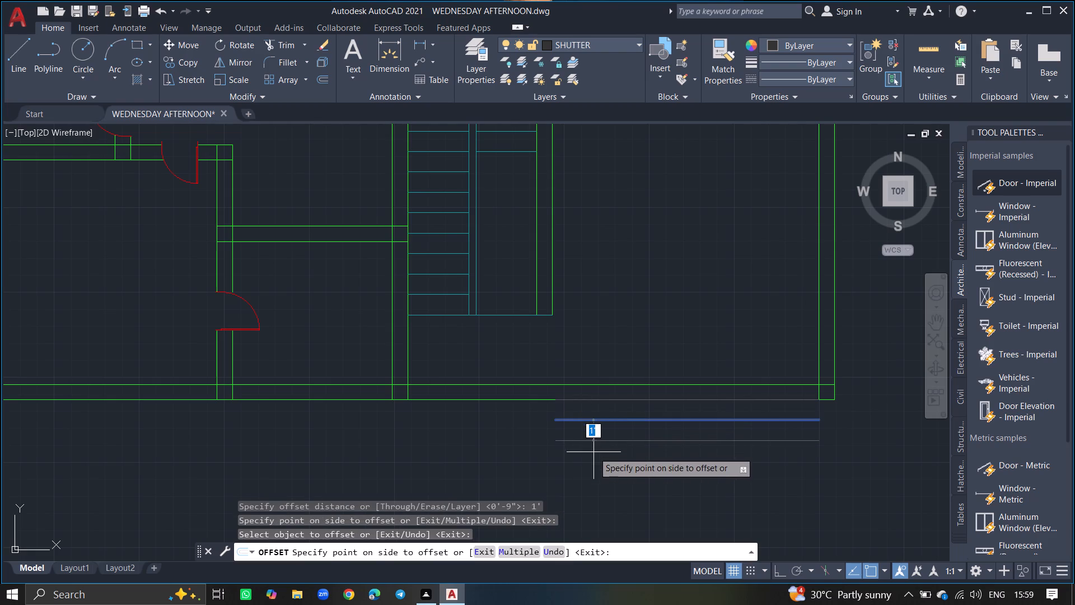
{"action": "left_click", "coordinate": [593, 452]}
{"action": "left_click_drag", "start_coordinate": [593, 442], "coordinate": [599, 460]}
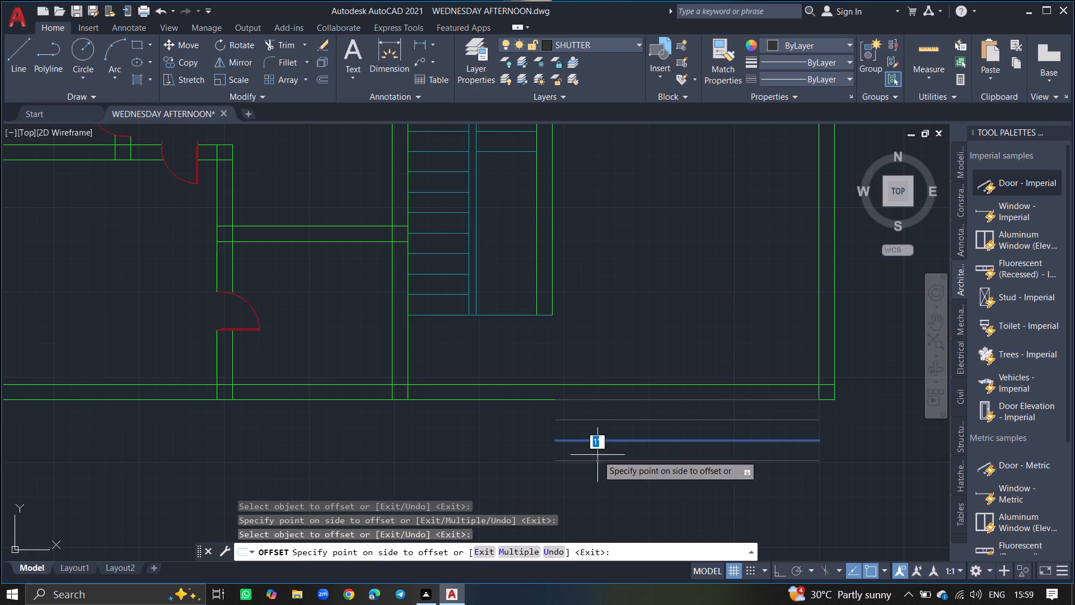
{"action": "left_click_drag", "start_coordinate": [599, 460], "coordinate": [600, 467]}
{"action": "left_click", "coordinate": [600, 467]}
{"action": "left_click_drag", "start_coordinate": [601, 461], "coordinate": [600, 499]}
{"action": "left_click", "coordinate": [600, 499]}
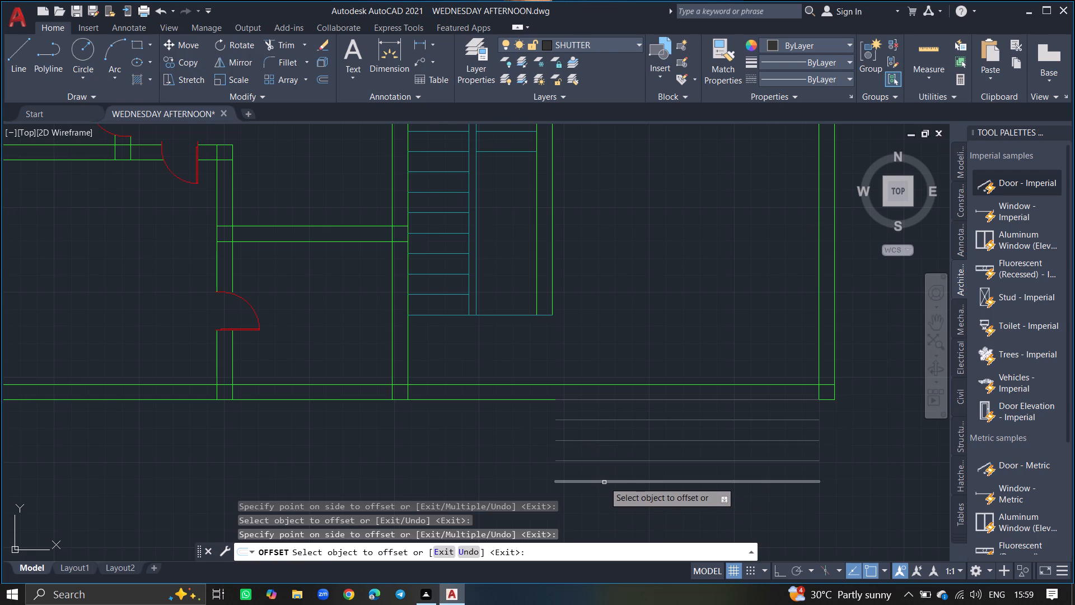
{"action": "left_click_drag", "start_coordinate": [604, 482], "coordinate": [606, 504]}
{"action": "left_click", "coordinate": [606, 504]}
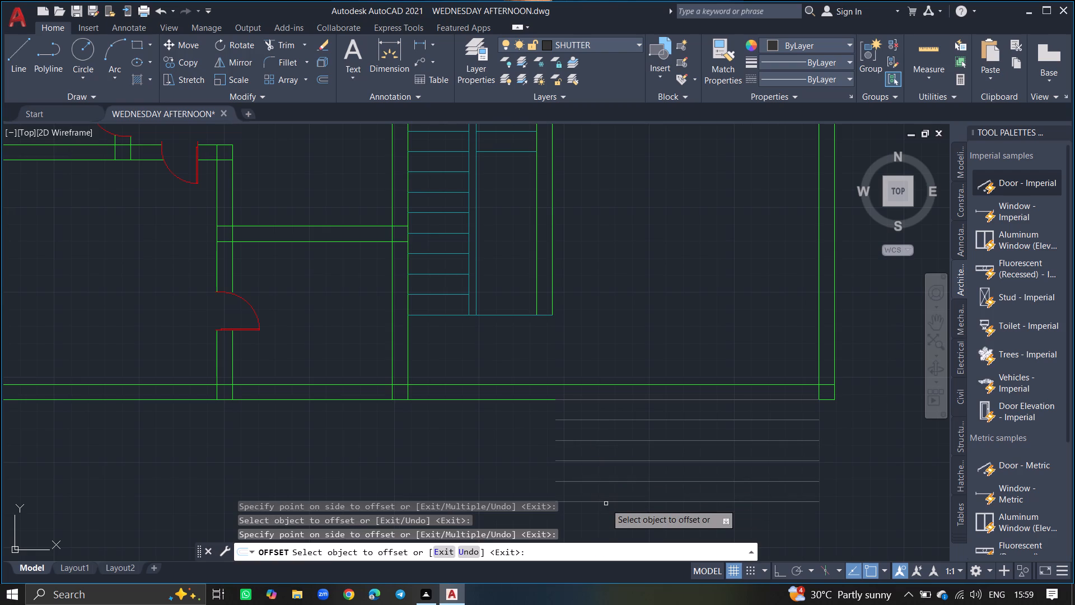
{"action": "left_click", "coordinate": [606, 504]}
{"action": "left_click", "coordinate": [606, 523]}
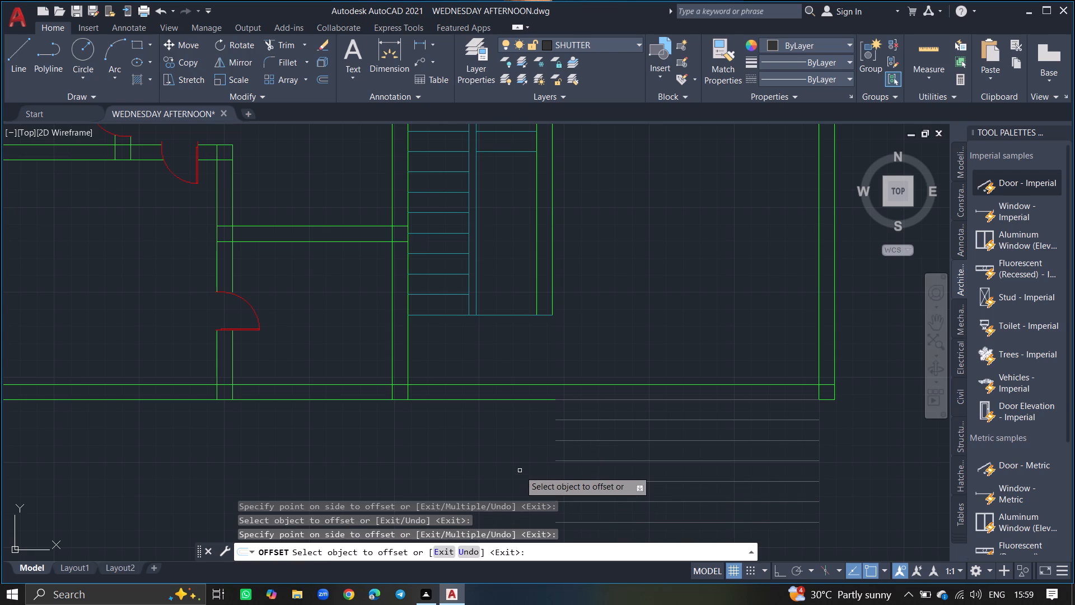
{"action": "key", "text": "Return"}
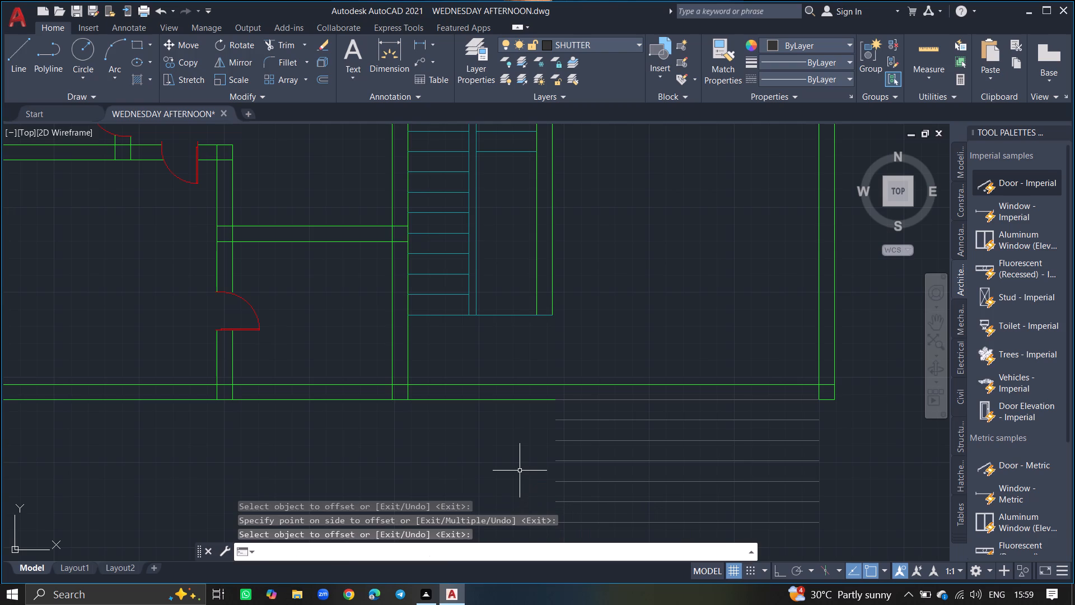
Extend the east wall's inner line south past each step line to the southernmost one.
{"action": "type", "text": "EX"}
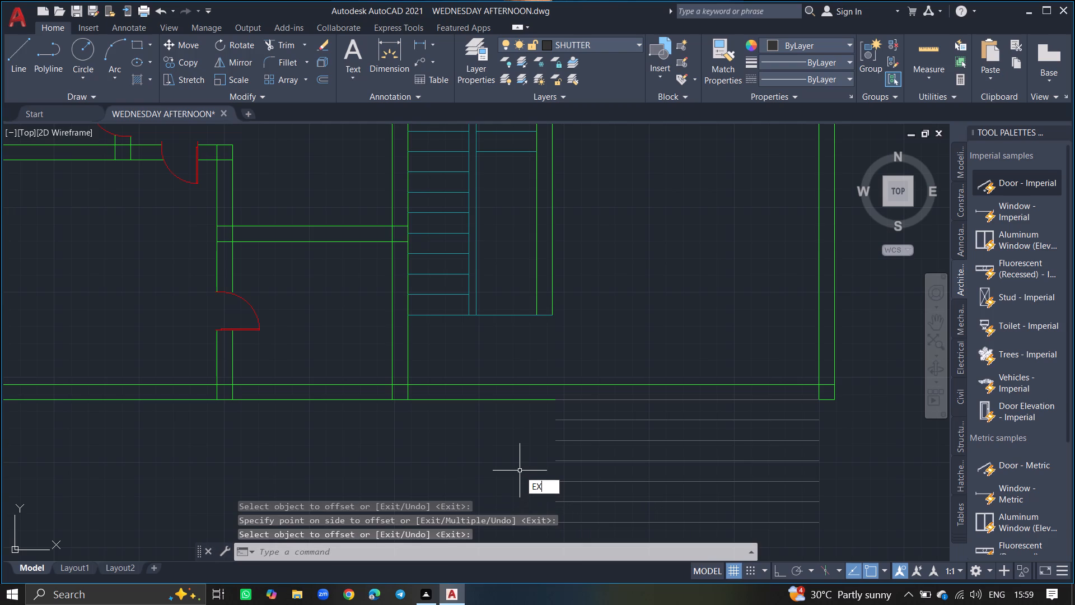
{"action": "key", "text": "Return"}
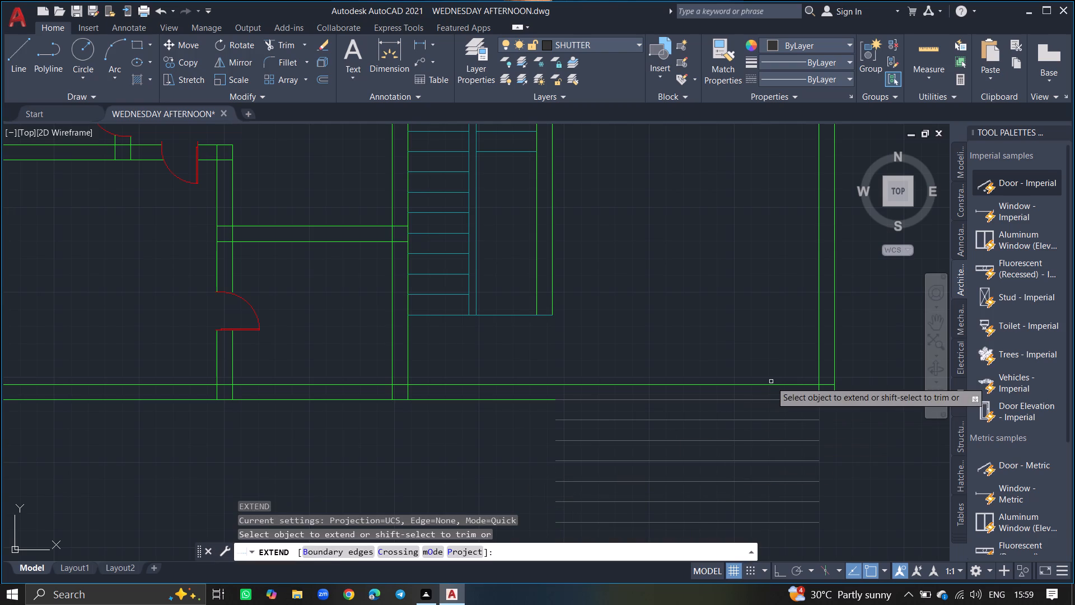
{"action": "left_click", "coordinate": [819, 392]}
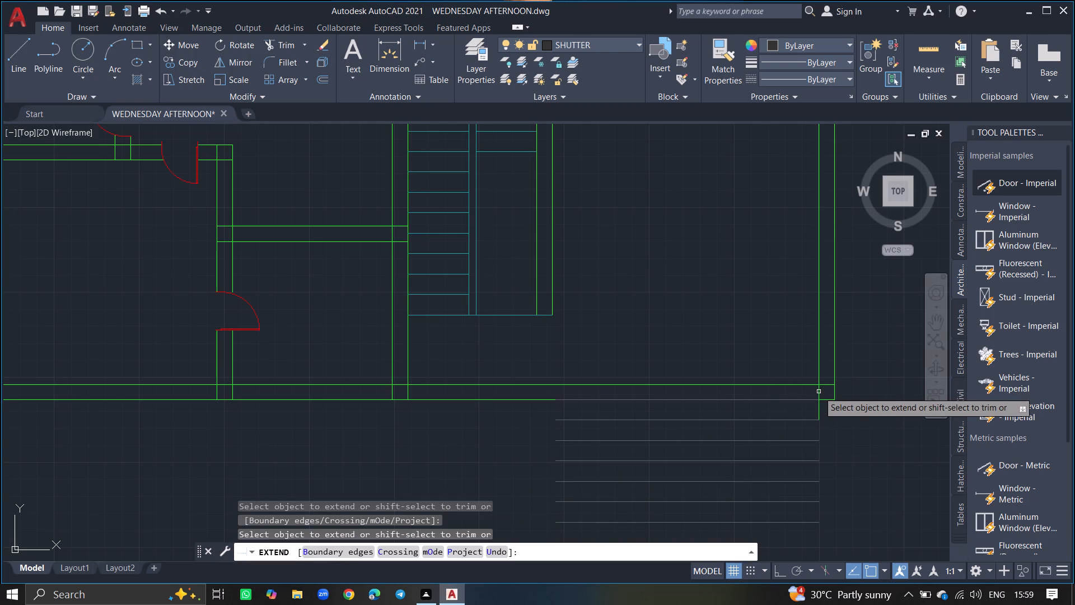
{"action": "left_click", "coordinate": [820, 394]}
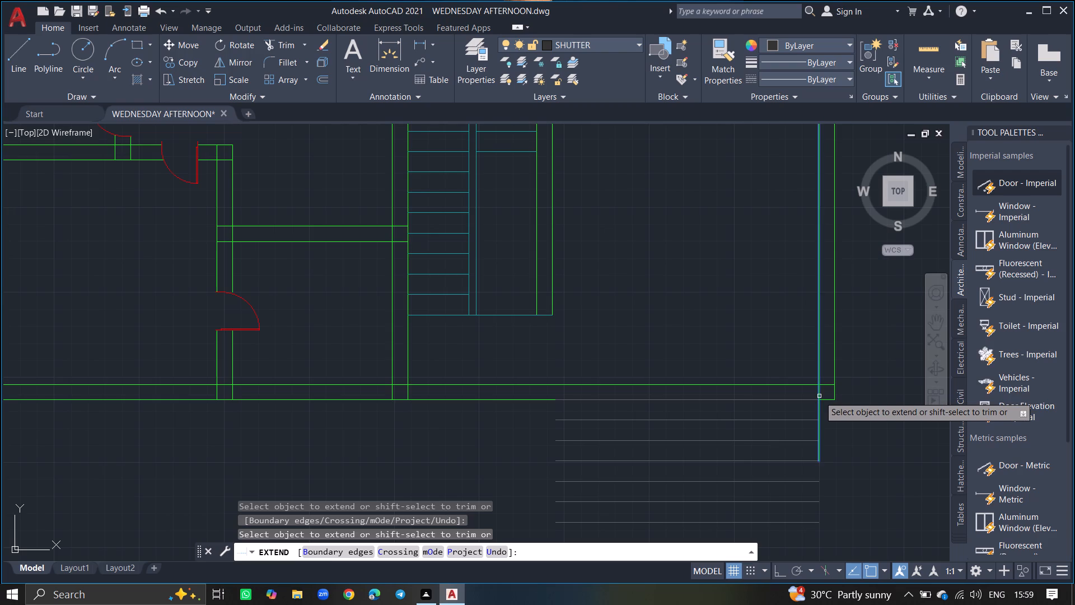
{"action": "left_click", "coordinate": [819, 396]}
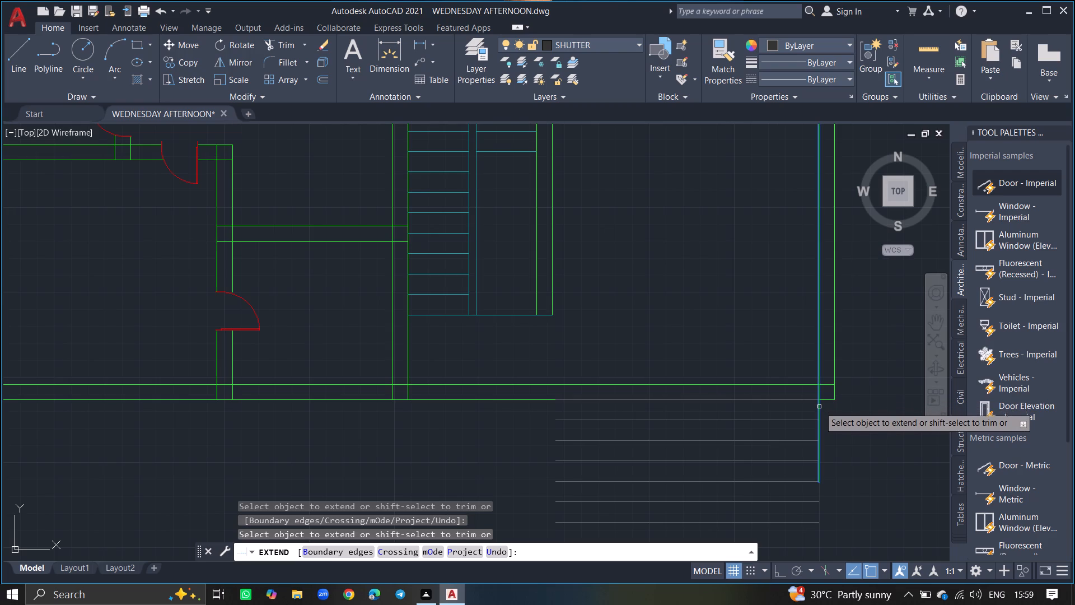
{"action": "left_click", "coordinate": [818, 408]}
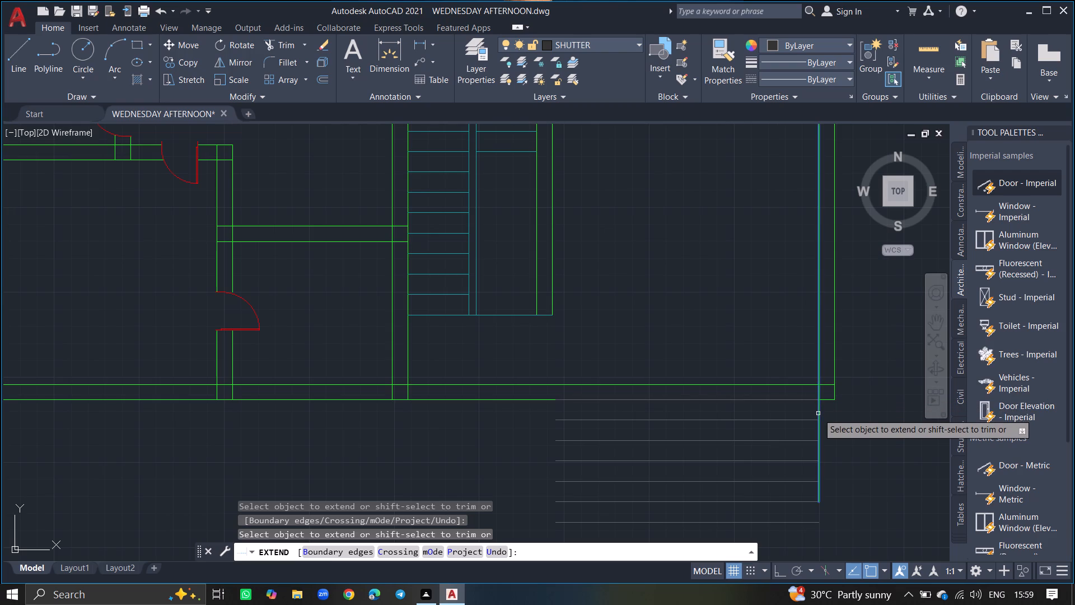
{"action": "left_click", "coordinate": [818, 413]}
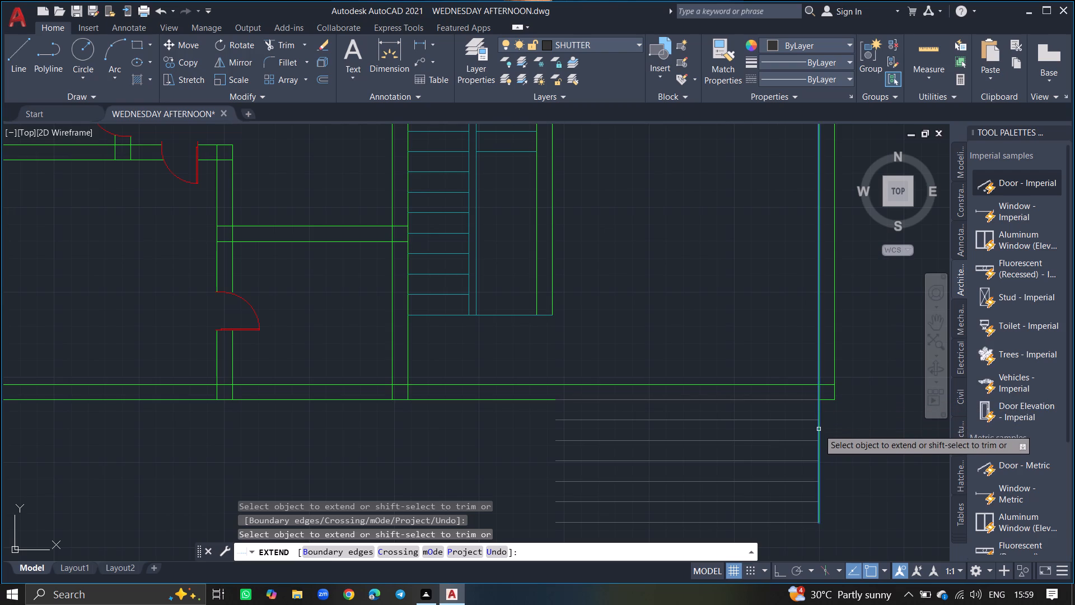
{"action": "left_click", "coordinate": [819, 429]}
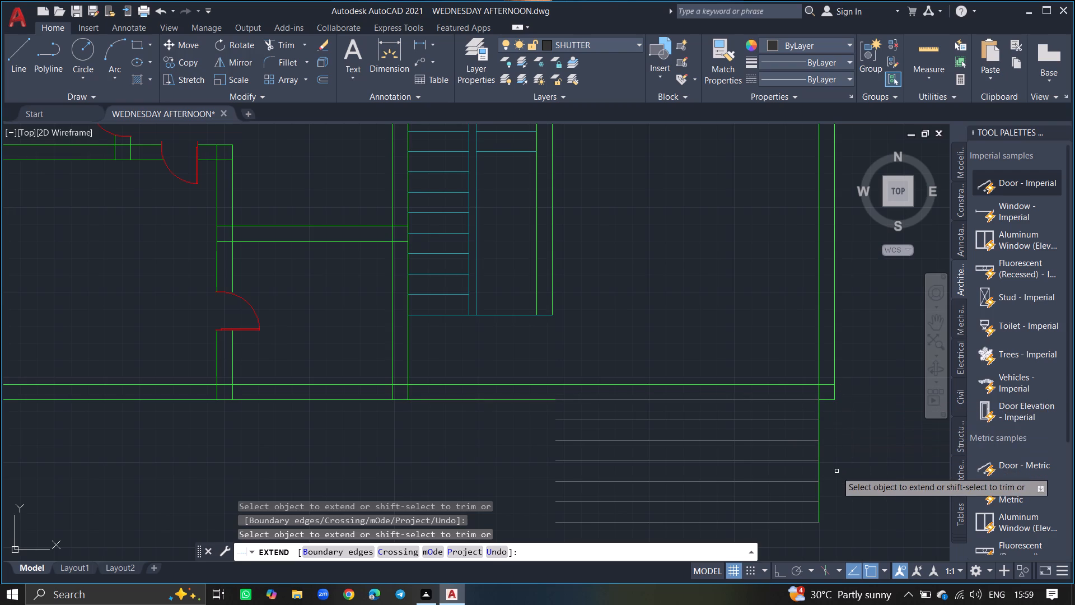
{"action": "key", "text": "Return"}
Offset the extended inner line of the east wall 9" east to form the outer wall line beside the steps.
{"action": "type", "text": "OFFSET"}
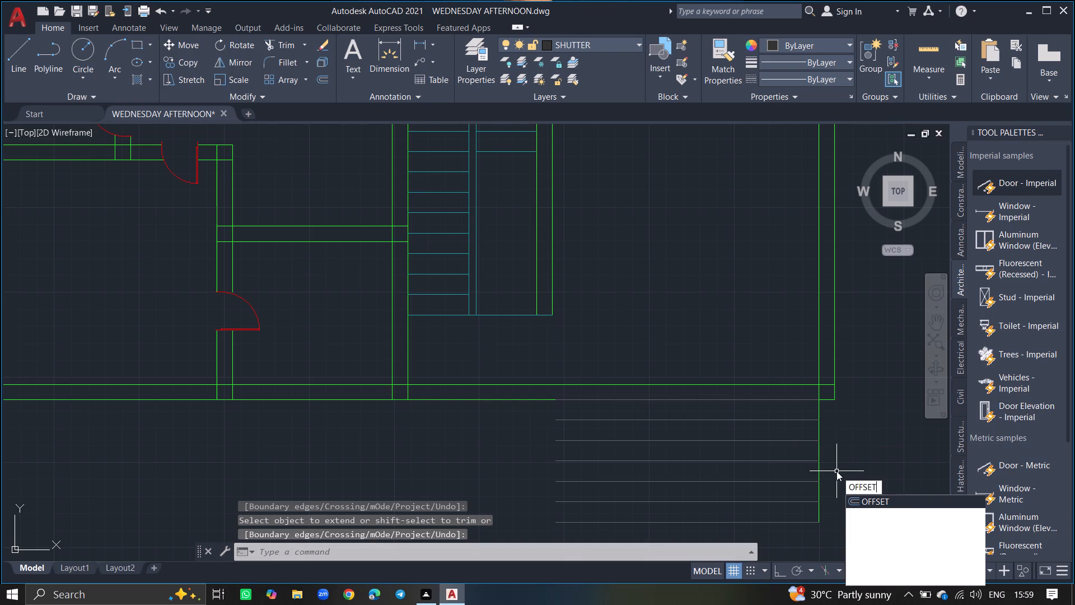
{"action": "key", "text": "Return"}
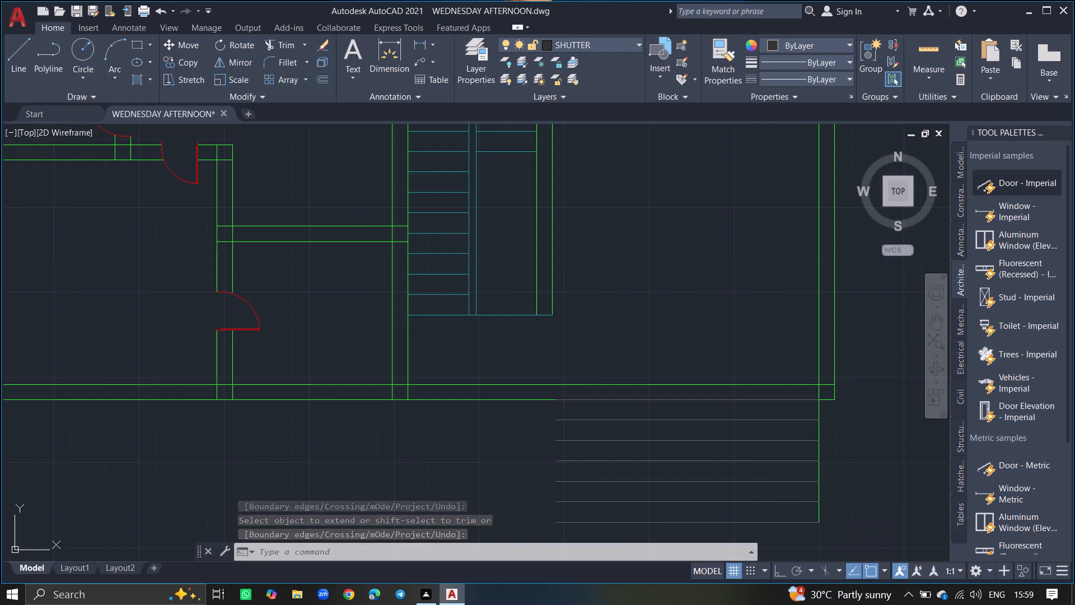
{"action": "key", "text": "9"}
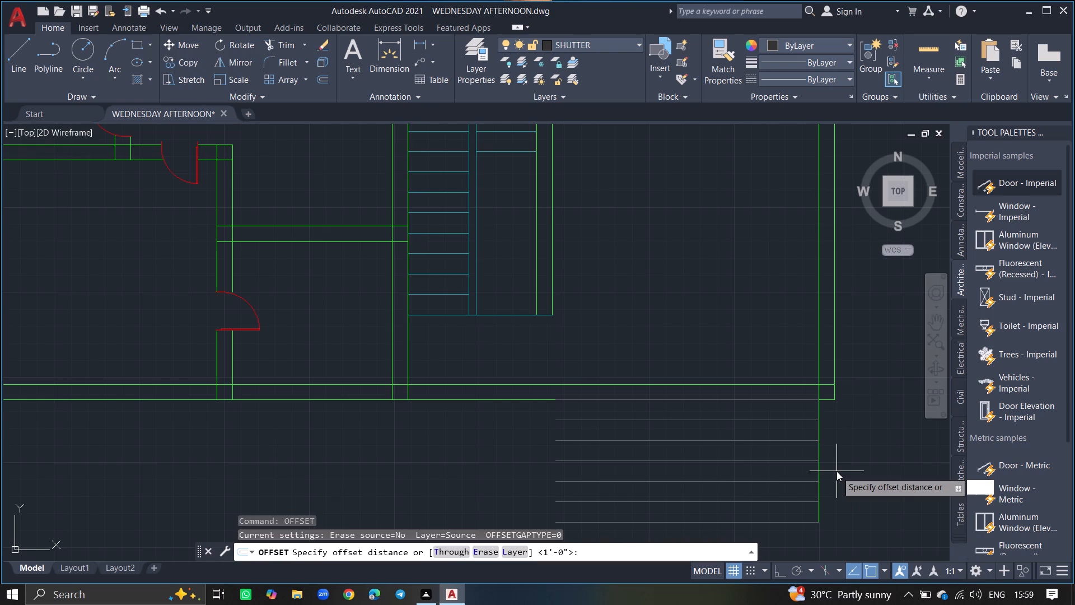
{"action": "key", "text": "shift+quotedbl"}
{"action": "key", "text": "Return"}
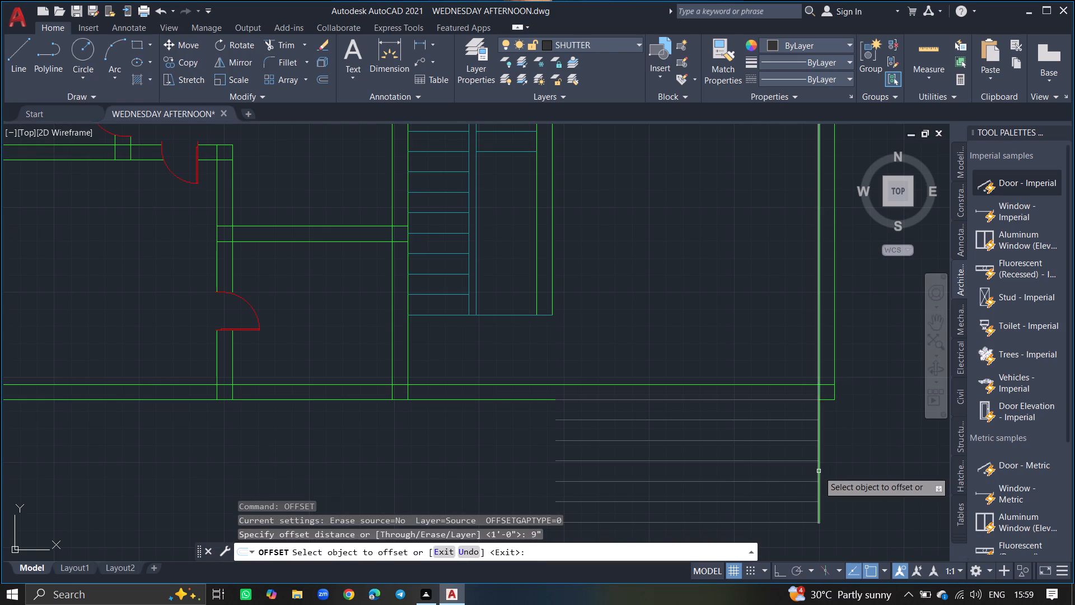
{"action": "left_click_drag", "start_coordinate": [819, 471], "coordinate": [839, 474]}
{"action": "left_click", "coordinate": [839, 474]}
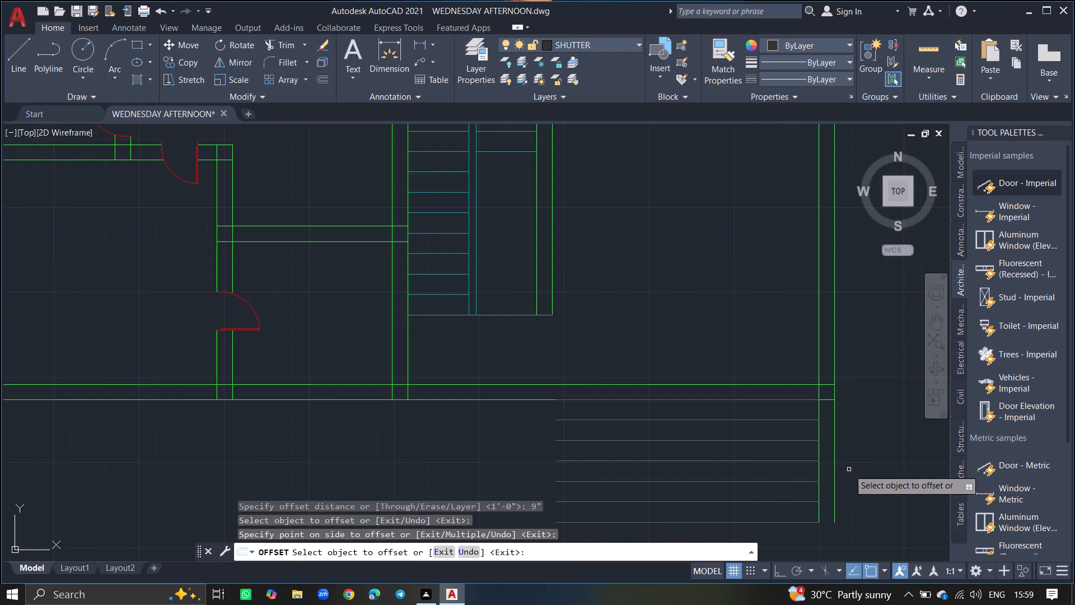
{"action": "key", "text": "Return"}
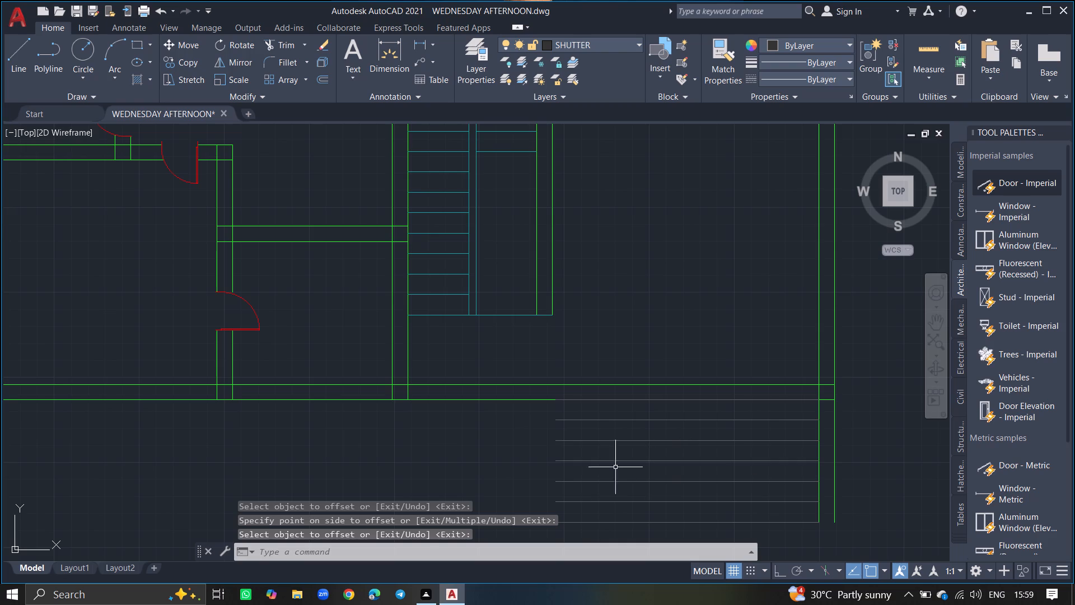
Draw a line down the west ends of the step lines, from the south wall's outer face to the southernmost step line.
{"action": "key", "text": "l"}
{"action": "key", "text": "Return"}
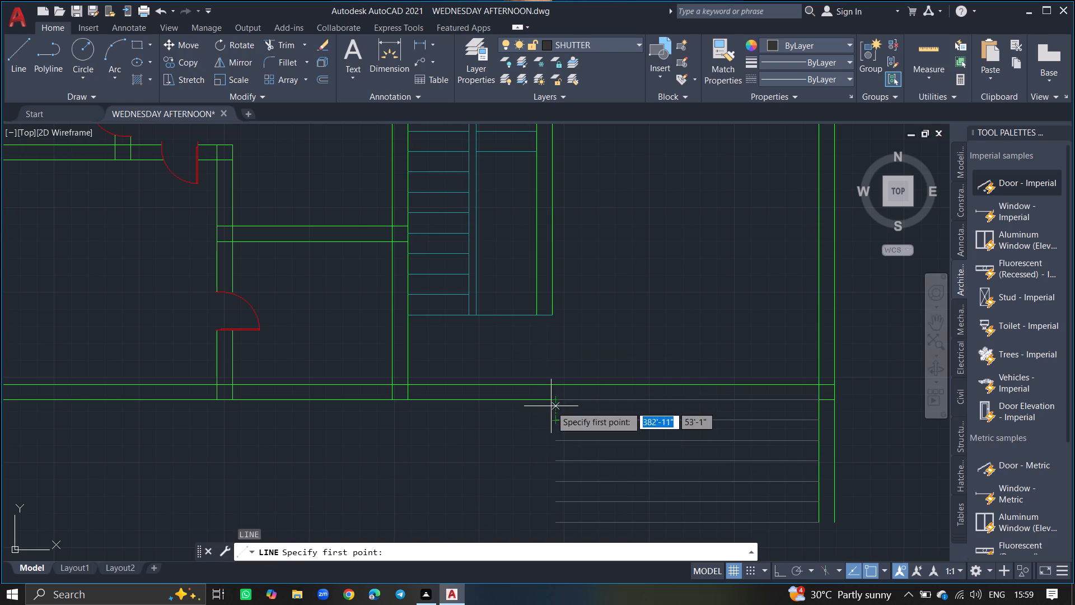
{"action": "left_click", "coordinate": [554, 402]}
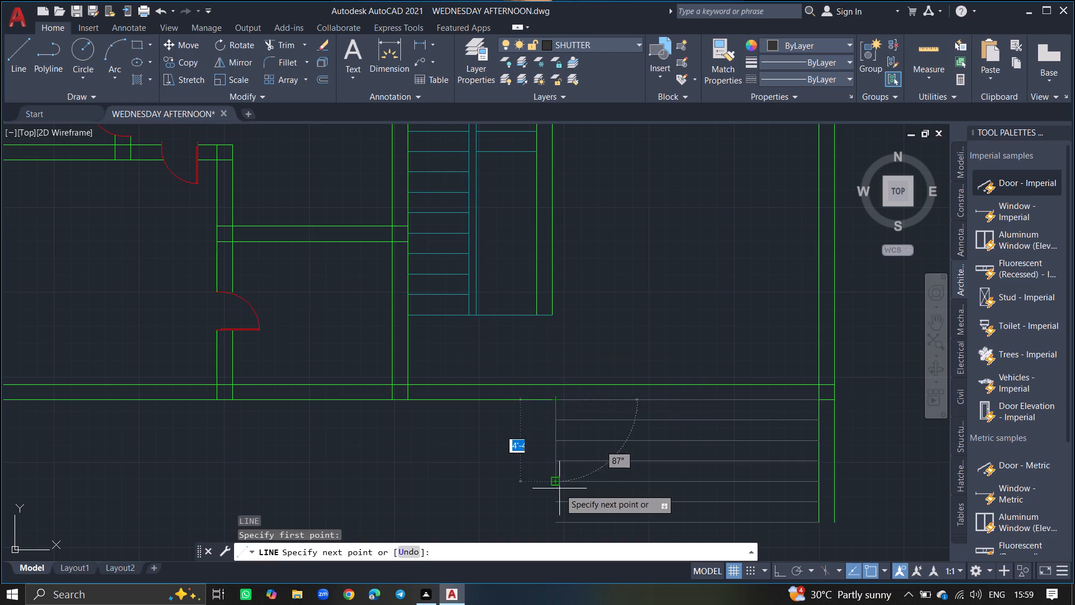
{"action": "left_click", "coordinate": [556, 525]}
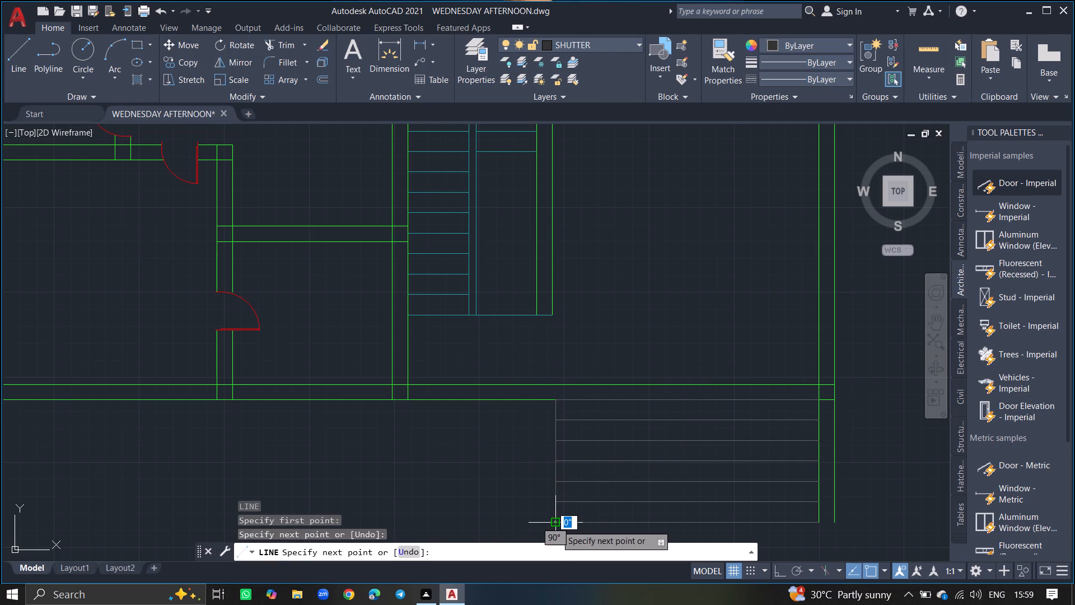
Finish the vertical line at the left end of the front step lines and offset it 0'-9" to the left.
{"action": "key", "text": "Return"}
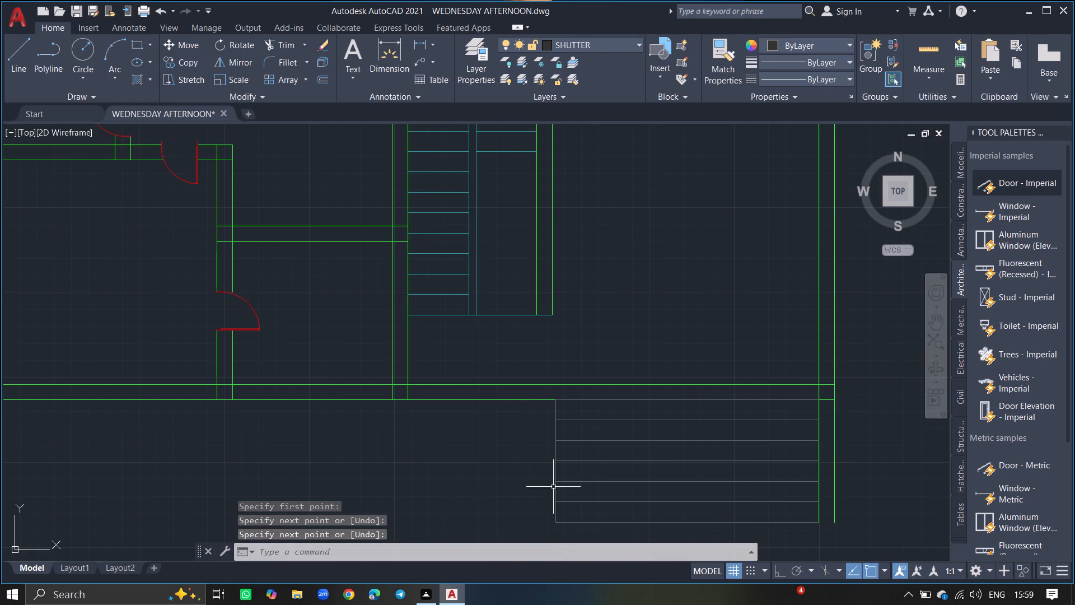
{"action": "left_click_drag", "start_coordinate": [554, 425], "coordinate": [536, 432]}
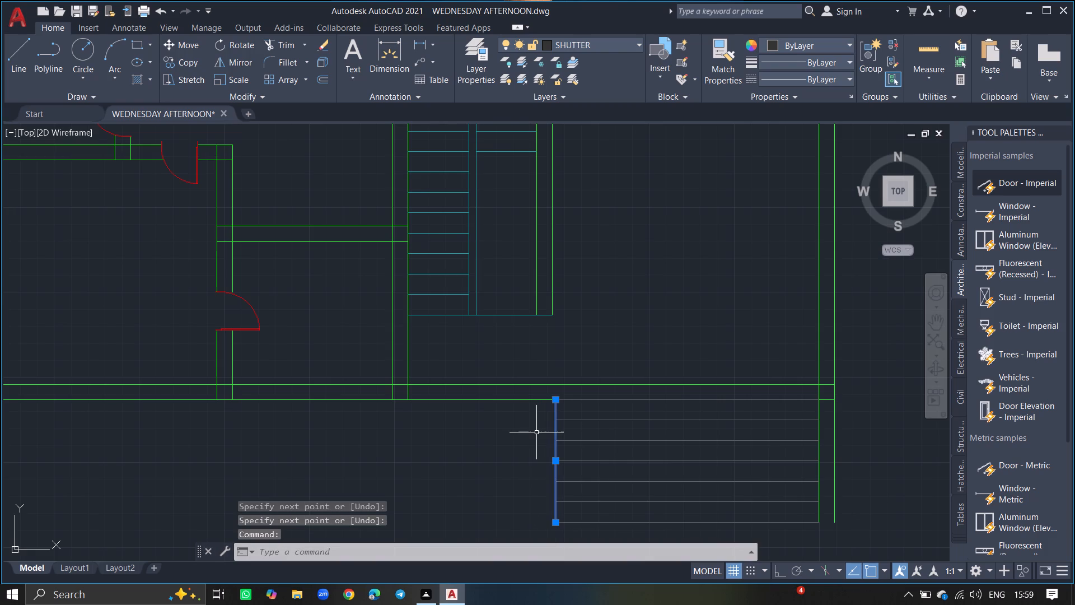
{"action": "left_click_drag", "start_coordinate": [536, 432], "coordinate": [536, 432]}
{"action": "type", "text": "OFFSET"}
{"action": "key", "text": "Return"}
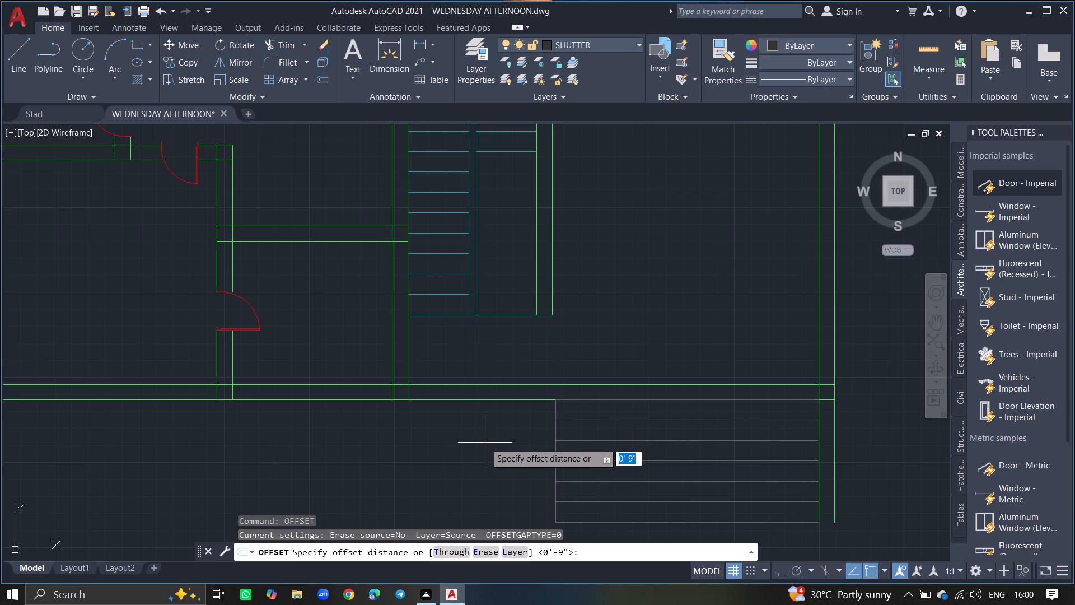
{"action": "key", "text": "Return"}
{"action": "left_click", "coordinate": [459, 452]}
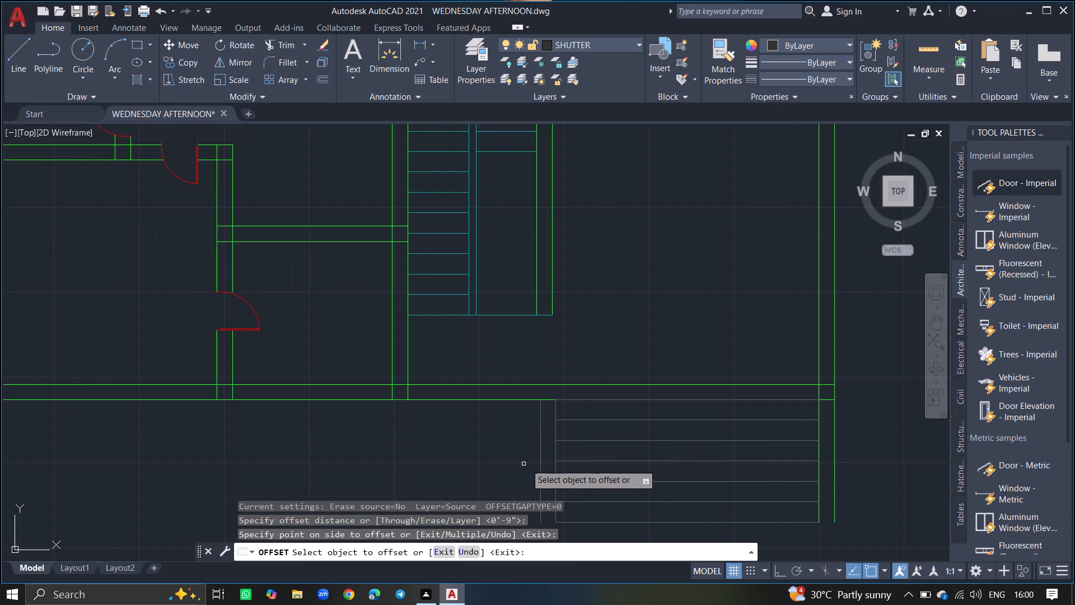
{"action": "key", "text": "Return"}
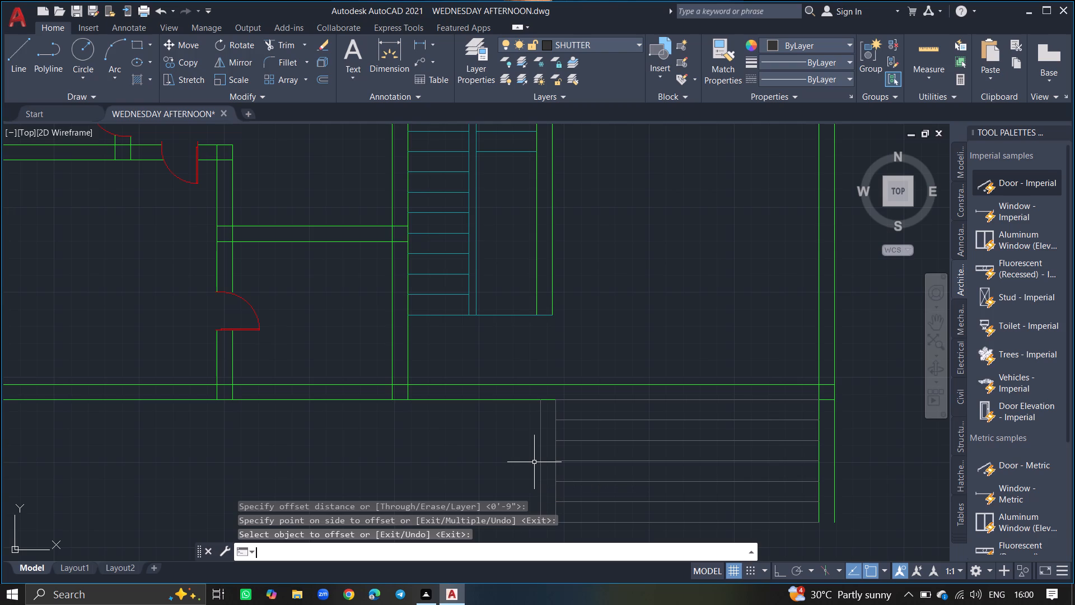
Save the drawing.
{"action": "key", "text": "ctrl+s"}
{"action": "key", "text": "ctrl+s"}
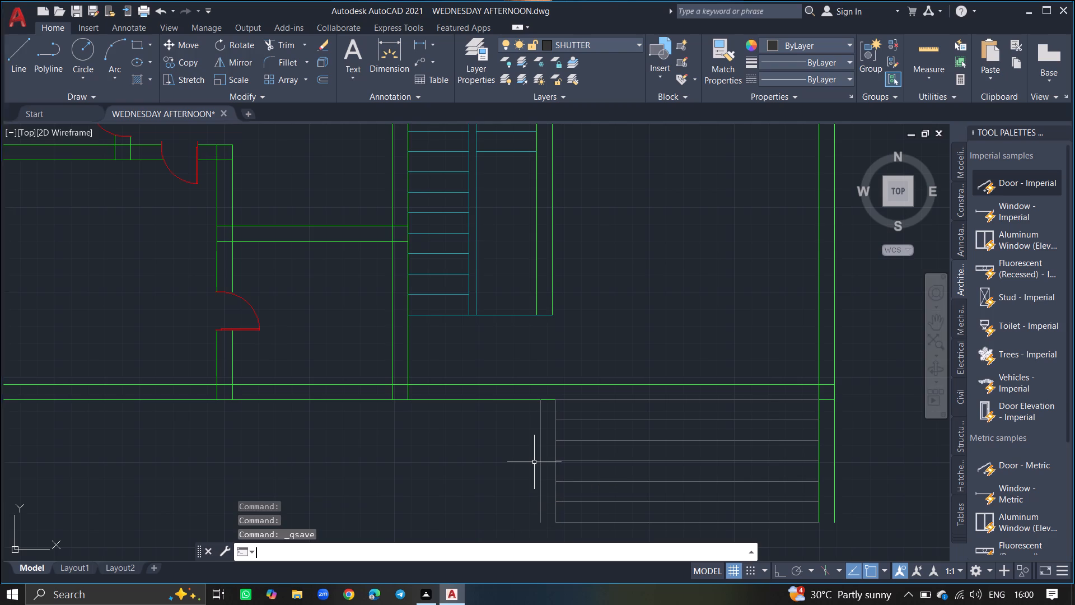
Move the two vertical lines left of the front step lines to the WALLS layer.
{"action": "left_click", "coordinate": [541, 462]}
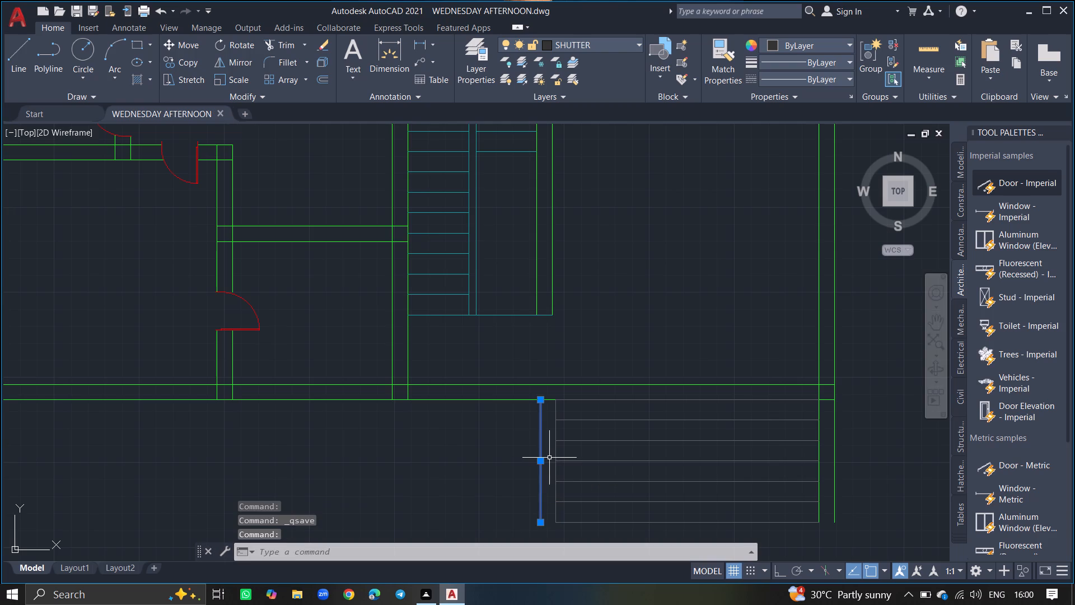
{"action": "left_click", "coordinate": [554, 456]}
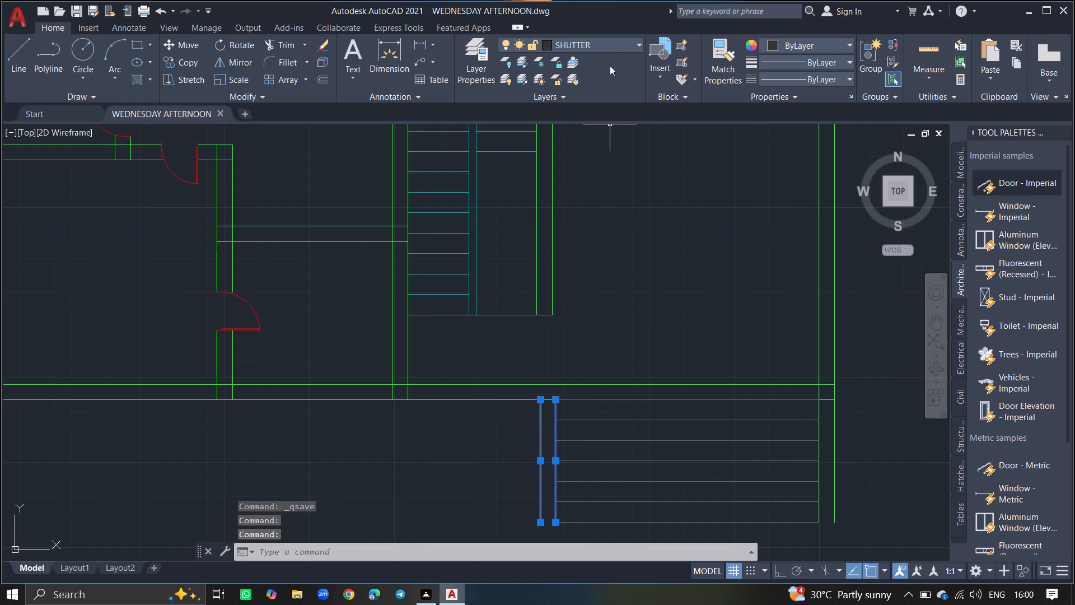
{"action": "left_click", "coordinate": [606, 39]}
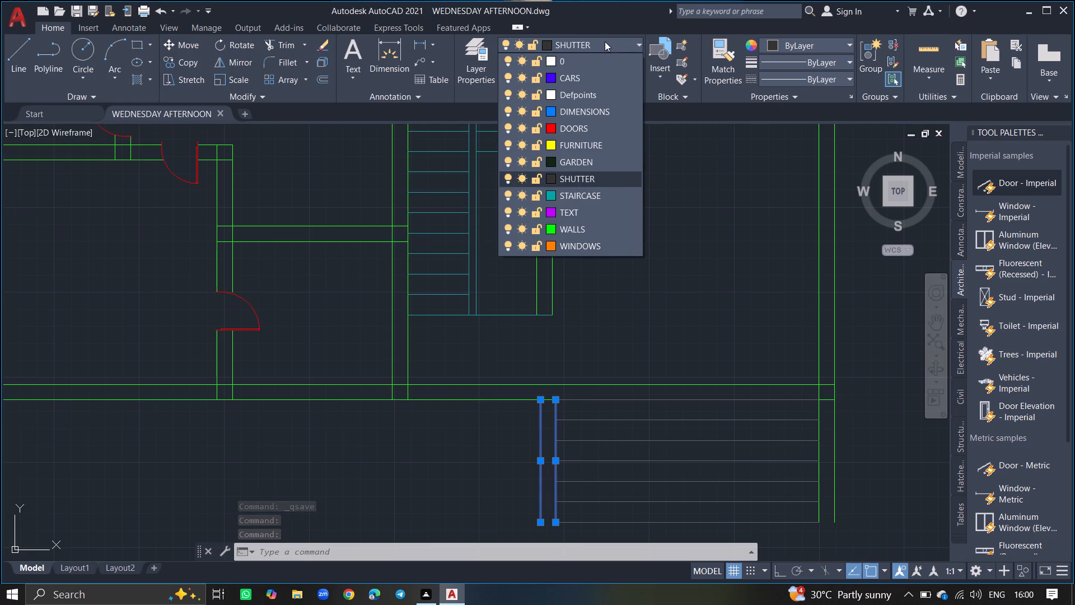
{"action": "left_click", "coordinate": [588, 234]}
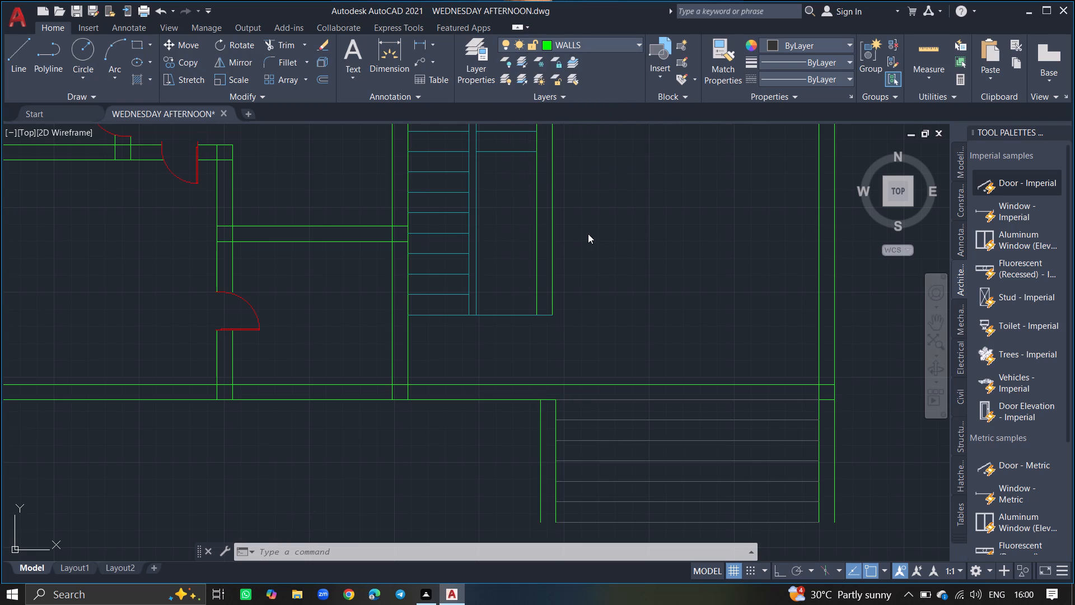
{"action": "key", "text": "Escape"}
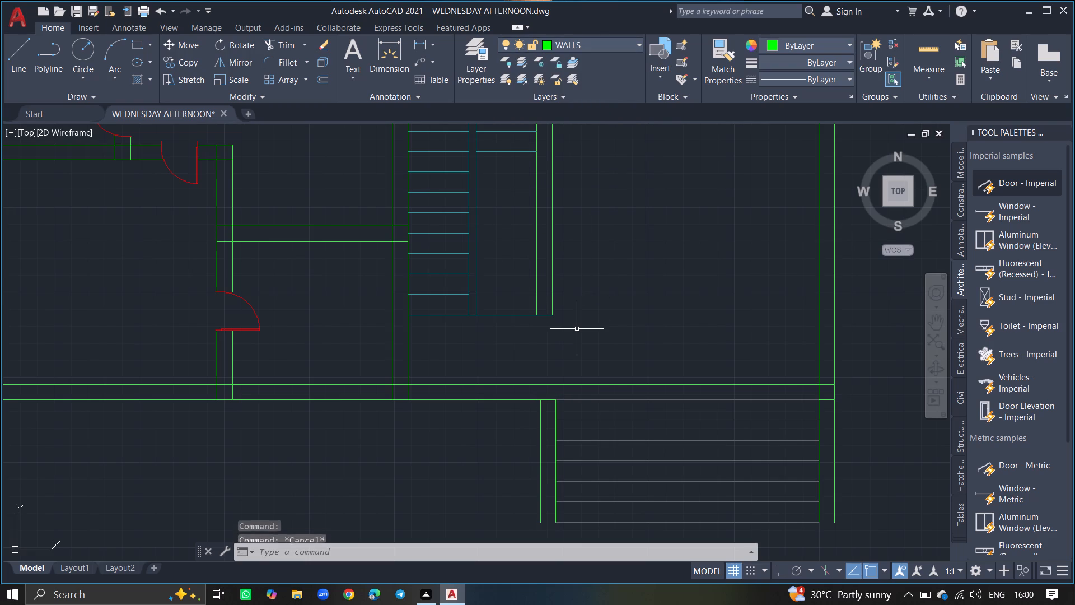
Extend both vertical lines of the new left side wall up to the upper line of the horizontal front wall.
{"action": "scroll", "coordinate": [577, 329], "scroll_direction": "down", "scroll_amount": 1, "text": "ctrl"}
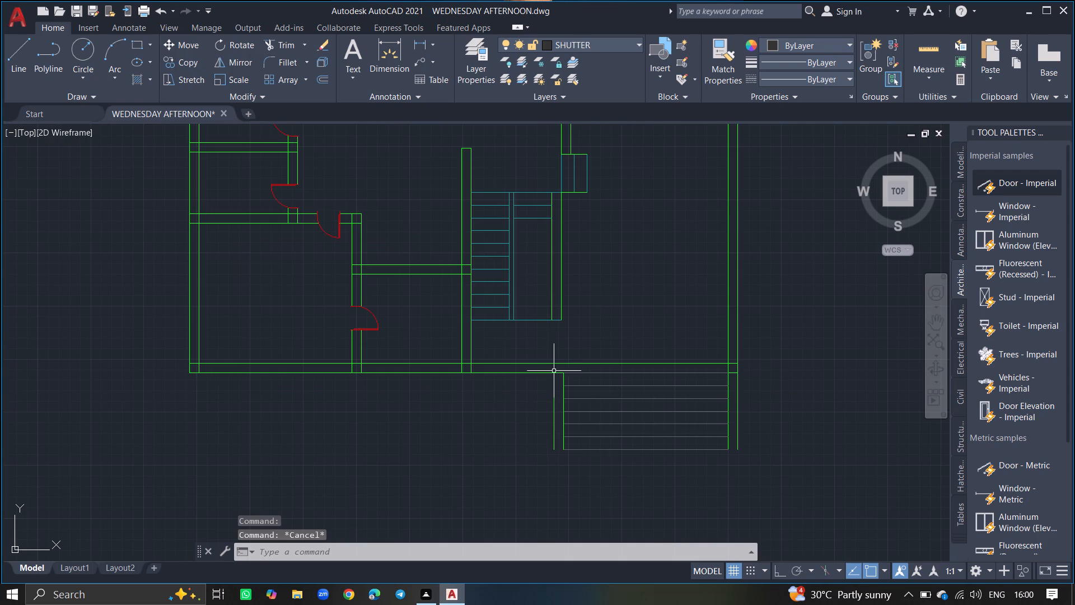
{"action": "scroll", "coordinate": [554, 372], "scroll_direction": "up", "scroll_amount": 3, "text": "ctrl"}
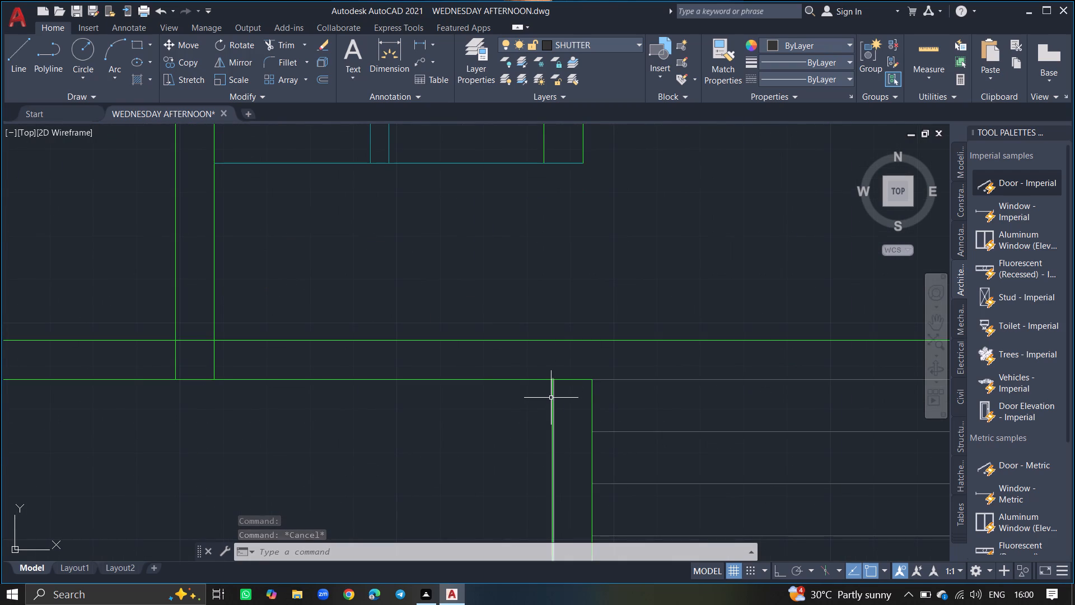
{"action": "type", "text": "EX"}
{"action": "key", "text": "Return"}
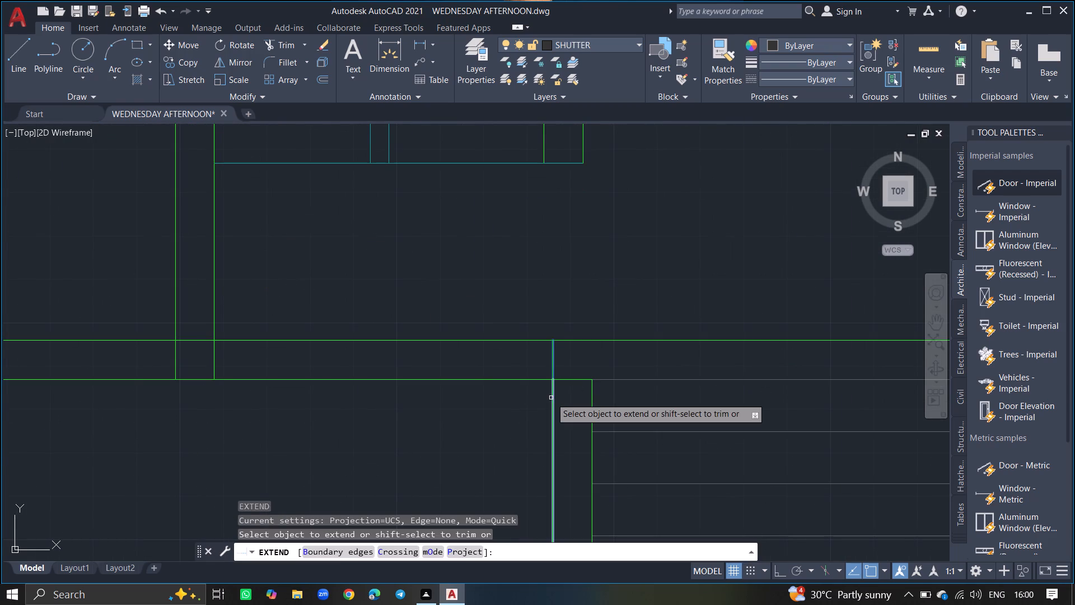
{"action": "left_click", "coordinate": [551, 398]}
{"action": "left_click_drag", "start_coordinate": [593, 404], "coordinate": [576, 393]}
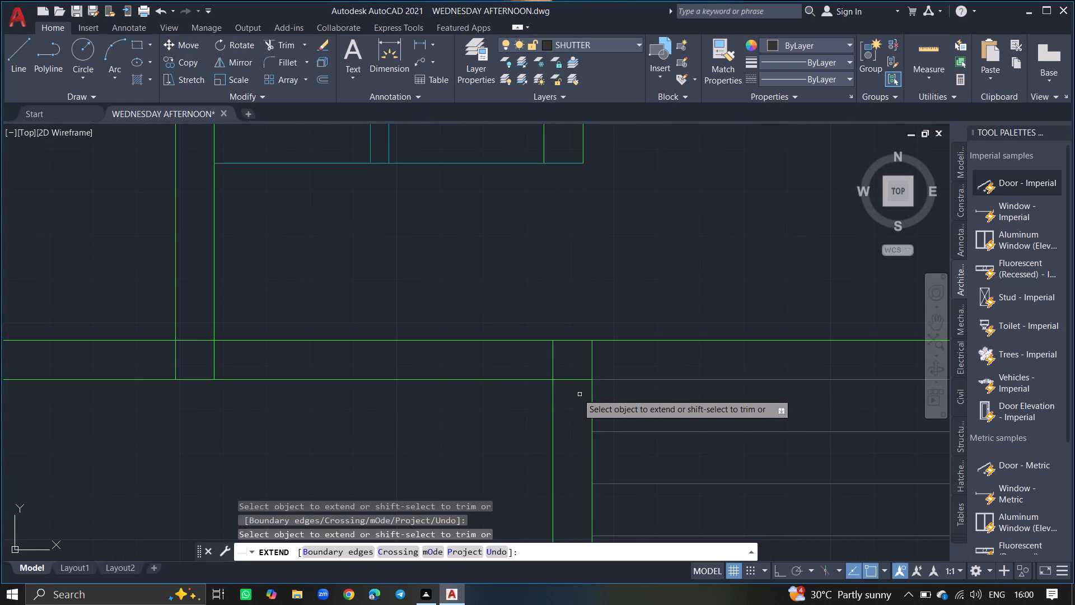
{"action": "left_click_drag", "start_coordinate": [576, 393], "coordinate": [565, 389]}
{"action": "key", "text": "Return"}
Draw a short horizontal line closing the bottom end of the side wall left of the step lines.
{"action": "scroll", "coordinate": [565, 389], "scroll_direction": "down", "scroll_amount": 1, "text": "ctrl"}
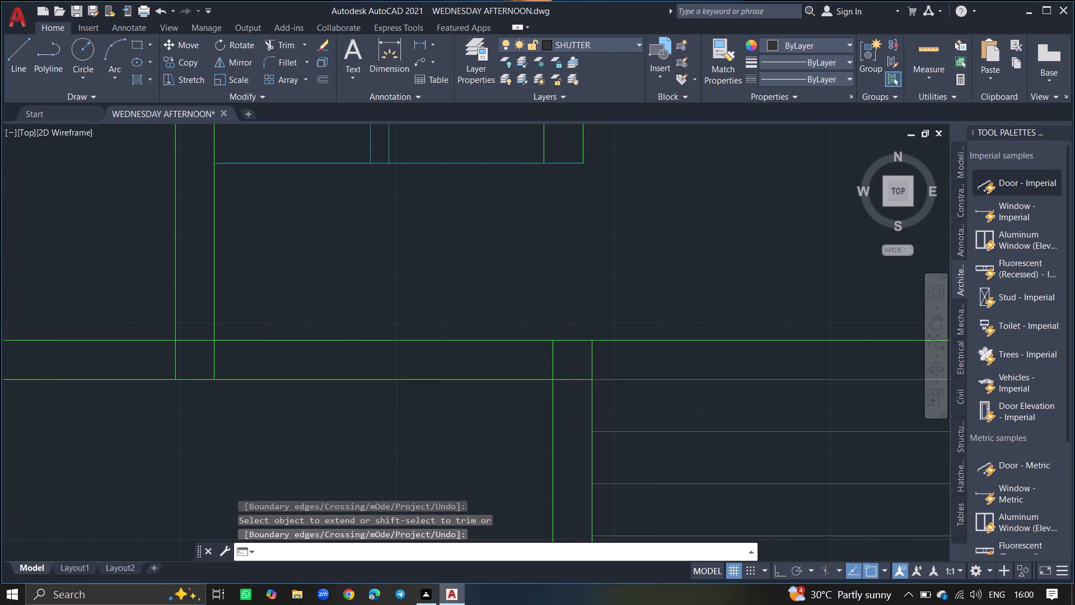
{"action": "scroll", "coordinate": [565, 389], "scroll_direction": "down", "scroll_amount": 6, "text": "ctrl"}
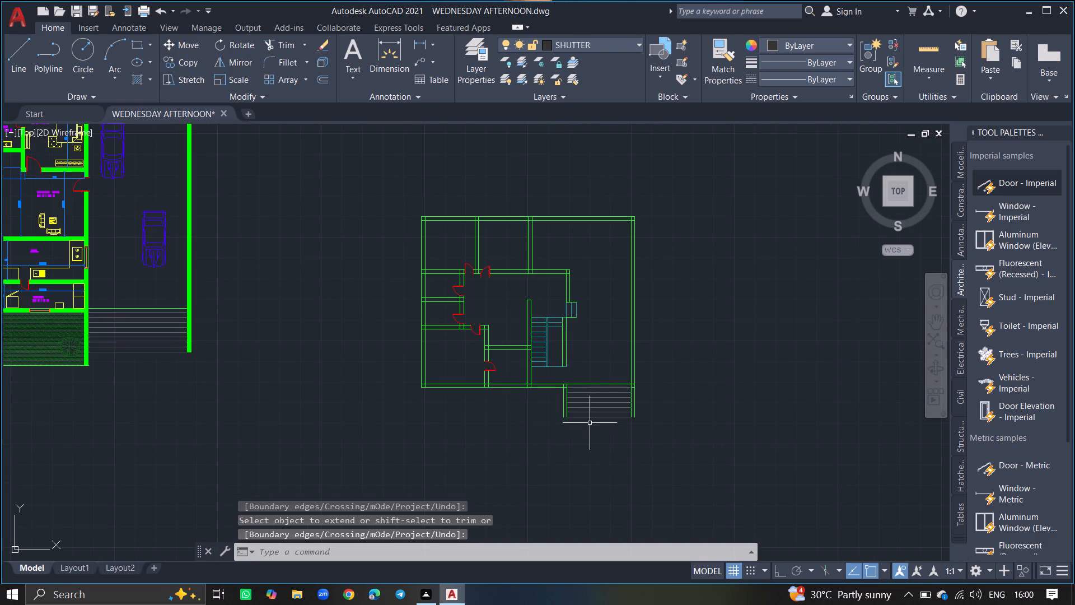
{"action": "scroll", "coordinate": [589, 419], "scroll_direction": "up", "scroll_amount": 6, "text": "ctrl"}
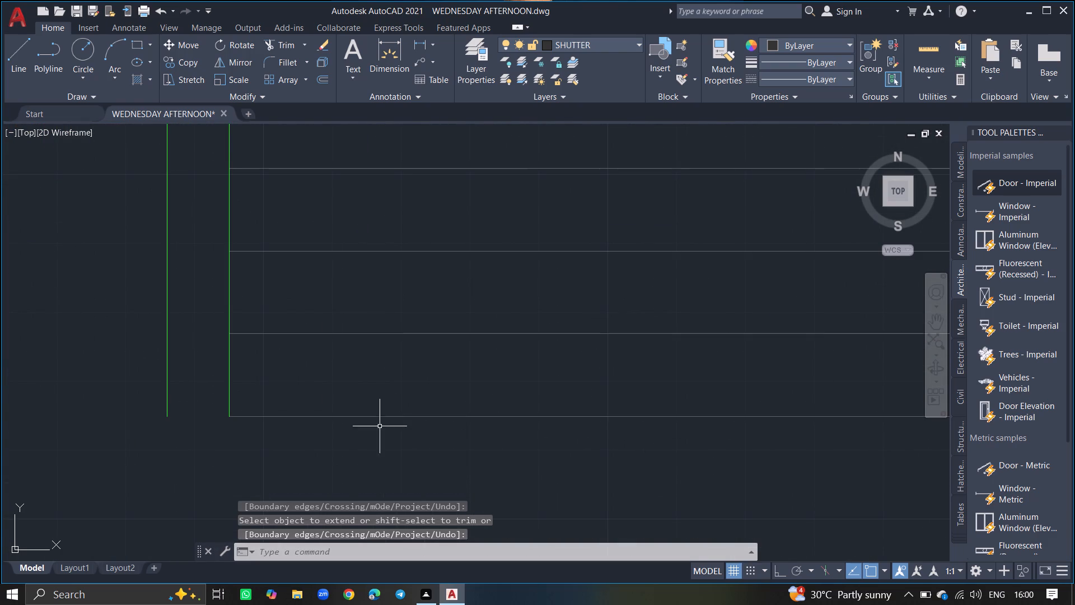
{"action": "key", "text": "l"}
{"action": "key", "text": "Return"}
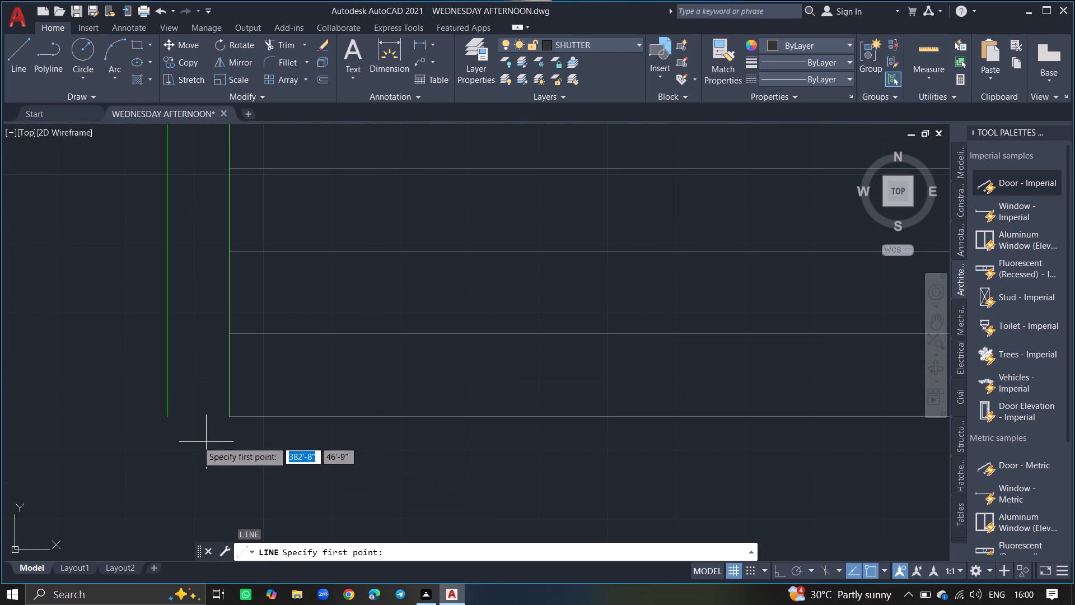
{"action": "left_click", "coordinate": [165, 413]}
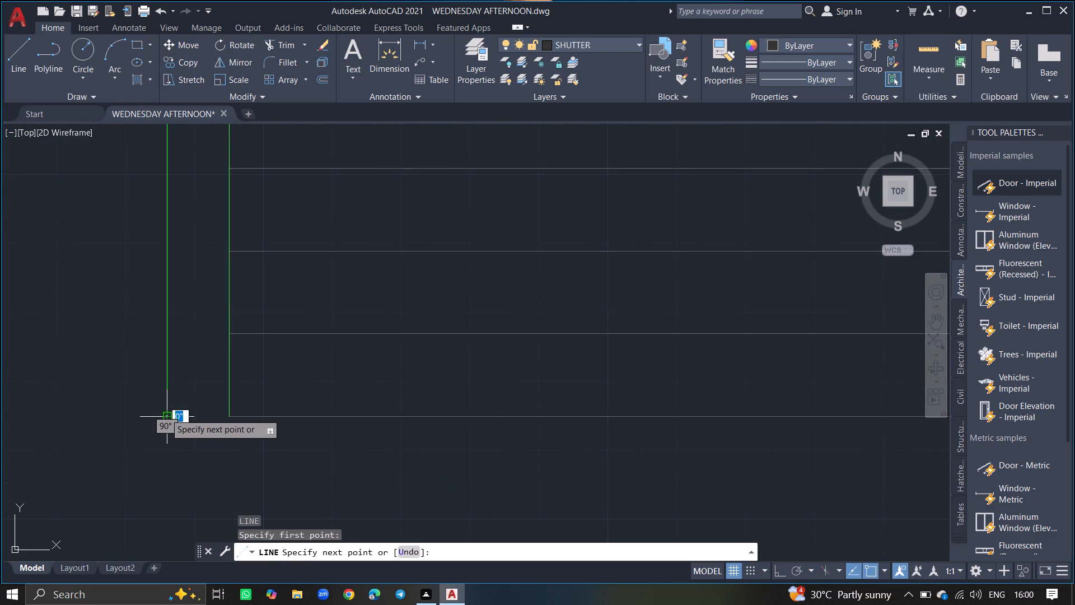
{"action": "left_click", "coordinate": [231, 418]}
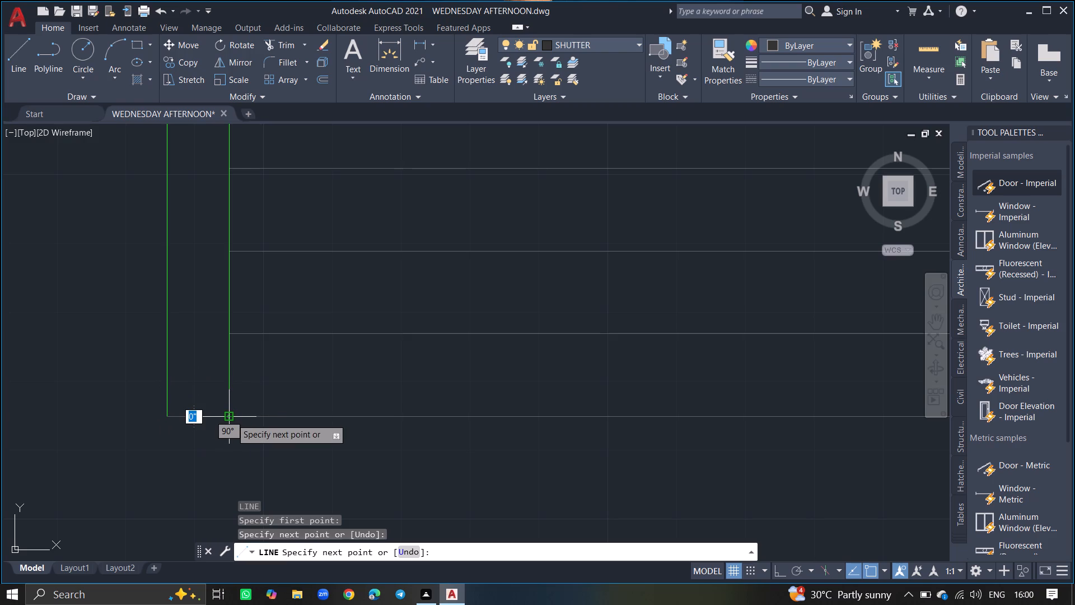
{"action": "key", "text": "Return"}
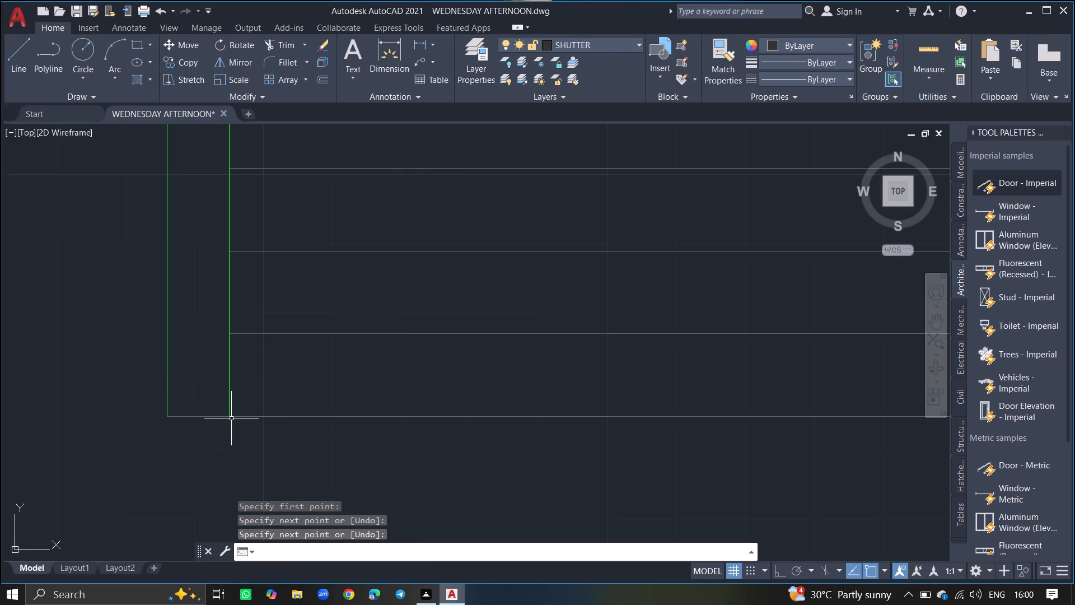
Move the left side wall's closing line to the WALLS layer.
{"action": "left_click", "coordinate": [221, 418]}
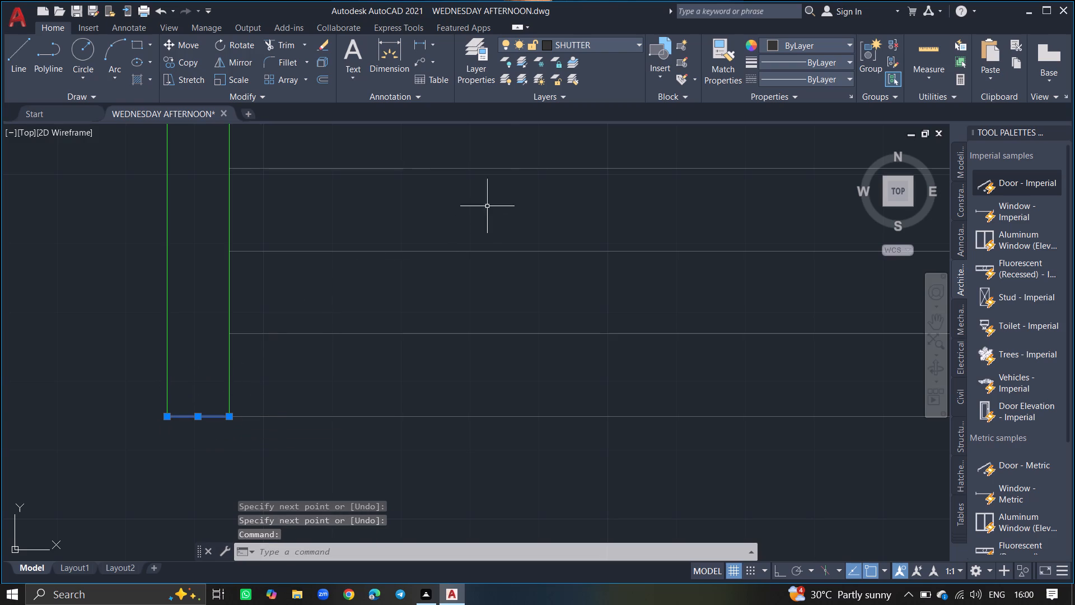
{"action": "left_click", "coordinate": [586, 43]}
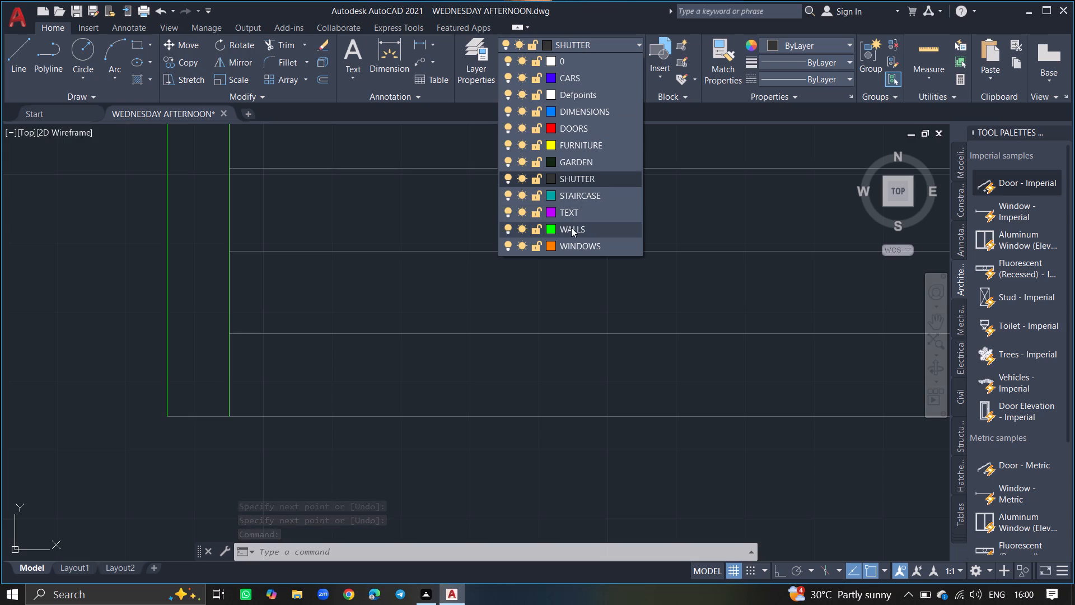
{"action": "left_click", "coordinate": [571, 228]}
{"action": "key", "text": "Escape"}
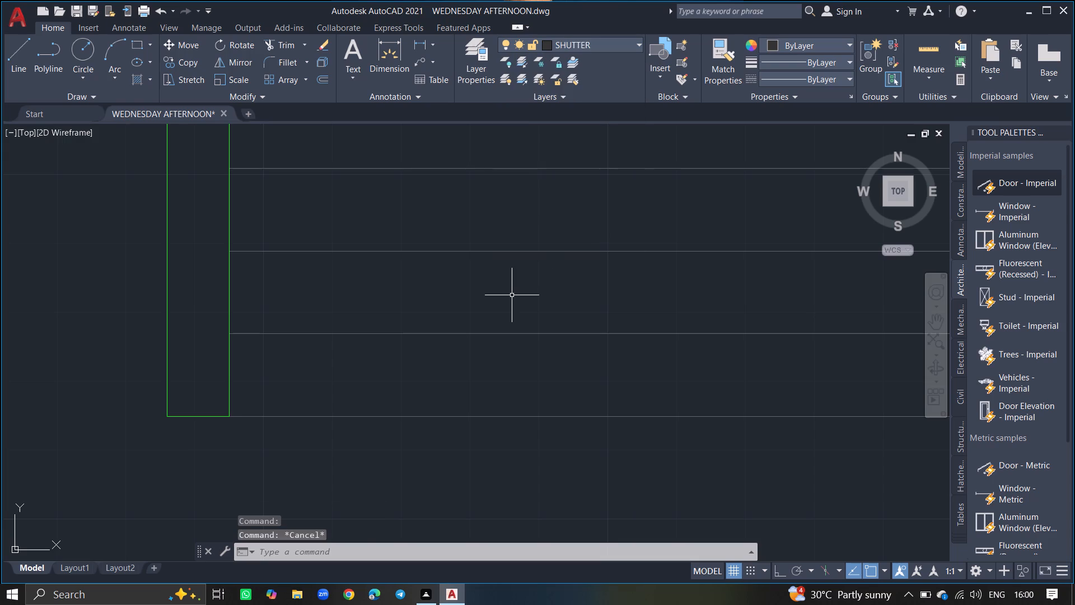
Draw a horizontal line closing the bottom end of the wall right of the step lines.
{"action": "scroll", "coordinate": [512, 295], "scroll_direction": "down", "scroll_amount": 4, "text": "ctrl"}
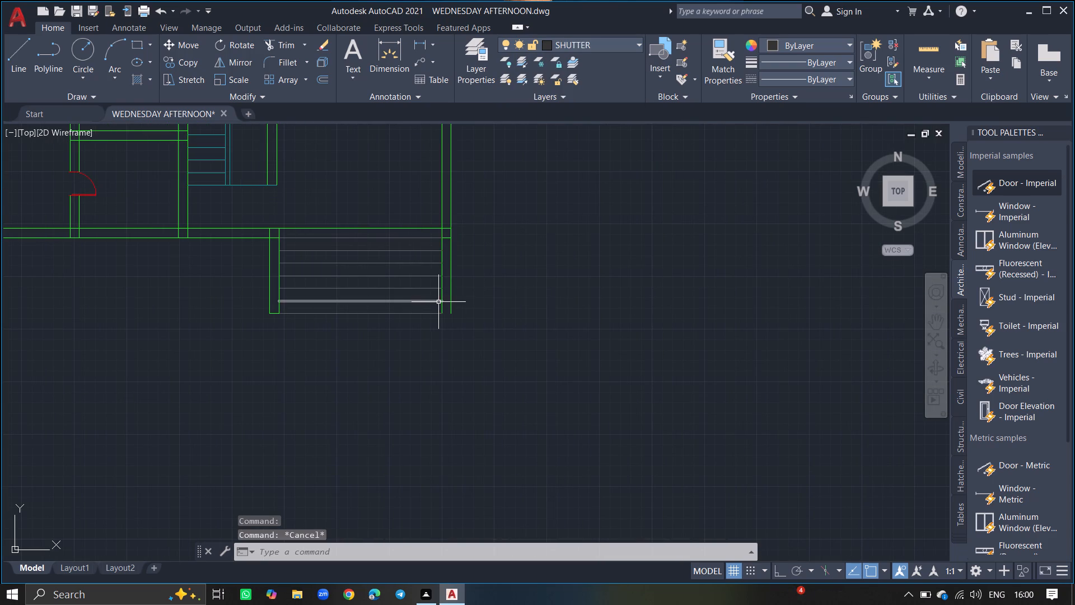
{"action": "scroll", "coordinate": [444, 308], "scroll_direction": "up", "scroll_amount": 7, "text": "ctrl"}
{"action": "key", "text": "l"}
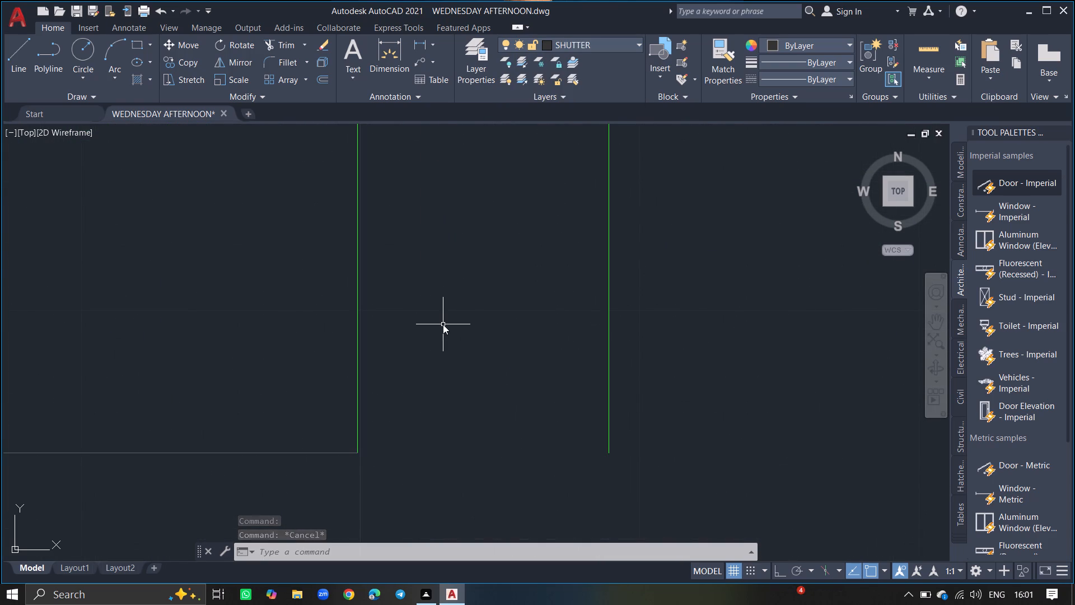
{"action": "key", "text": "Return"}
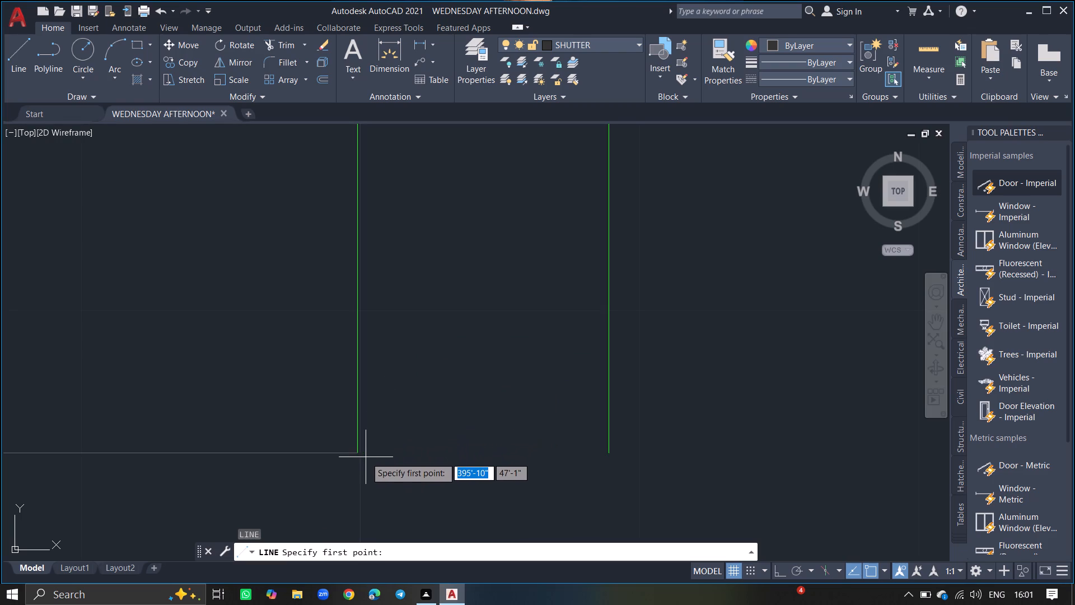
{"action": "left_click_drag", "start_coordinate": [357, 451], "coordinate": [441, 449]}
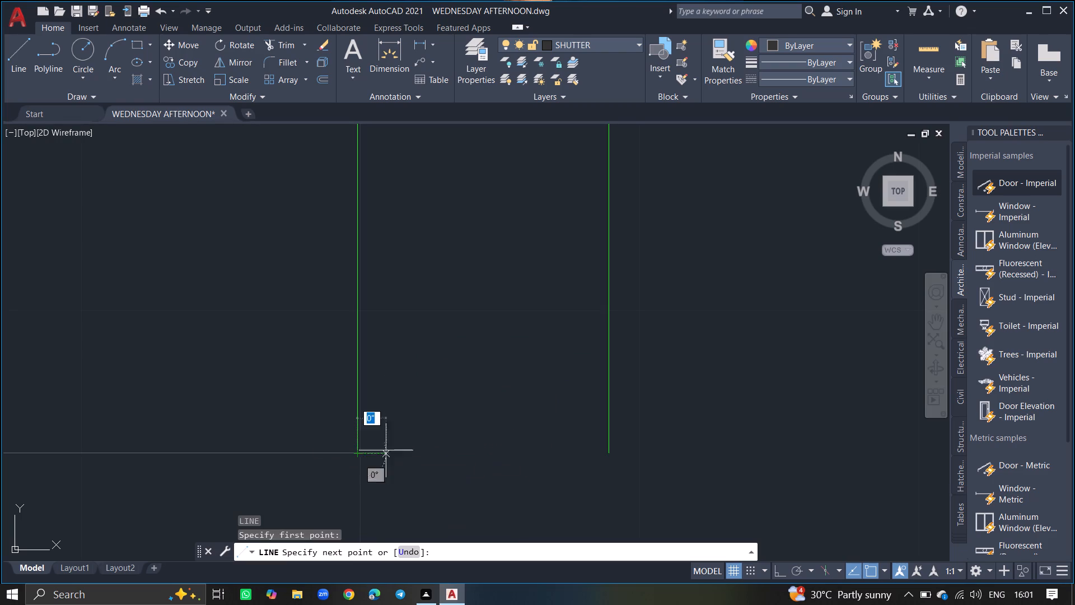
{"action": "left_click_drag", "start_coordinate": [441, 449], "coordinate": [502, 453]}
{"action": "left_click", "coordinate": [610, 452]}
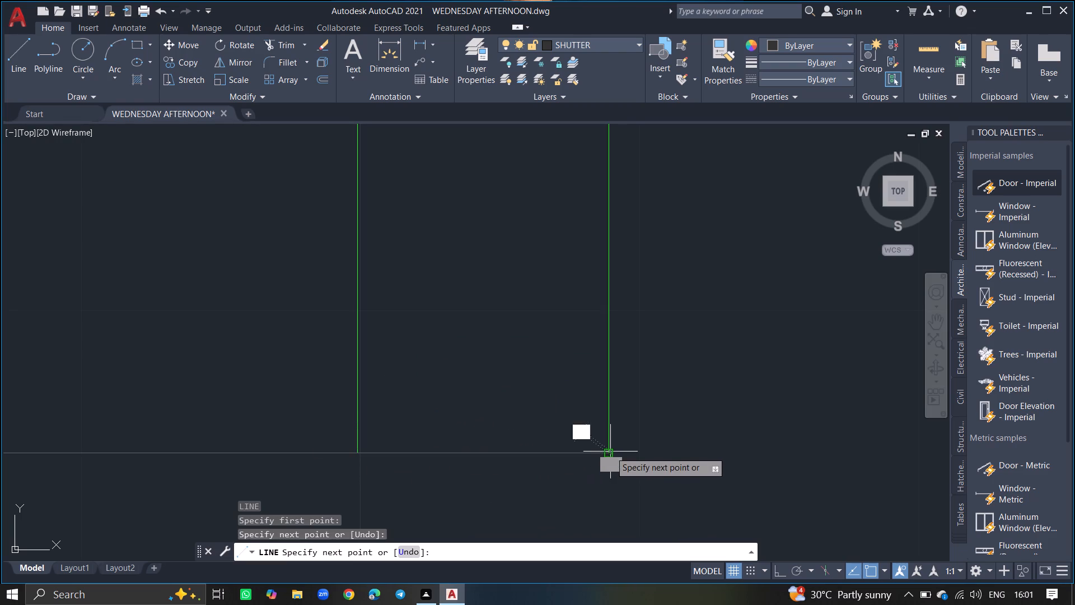
{"action": "key", "text": "Return"}
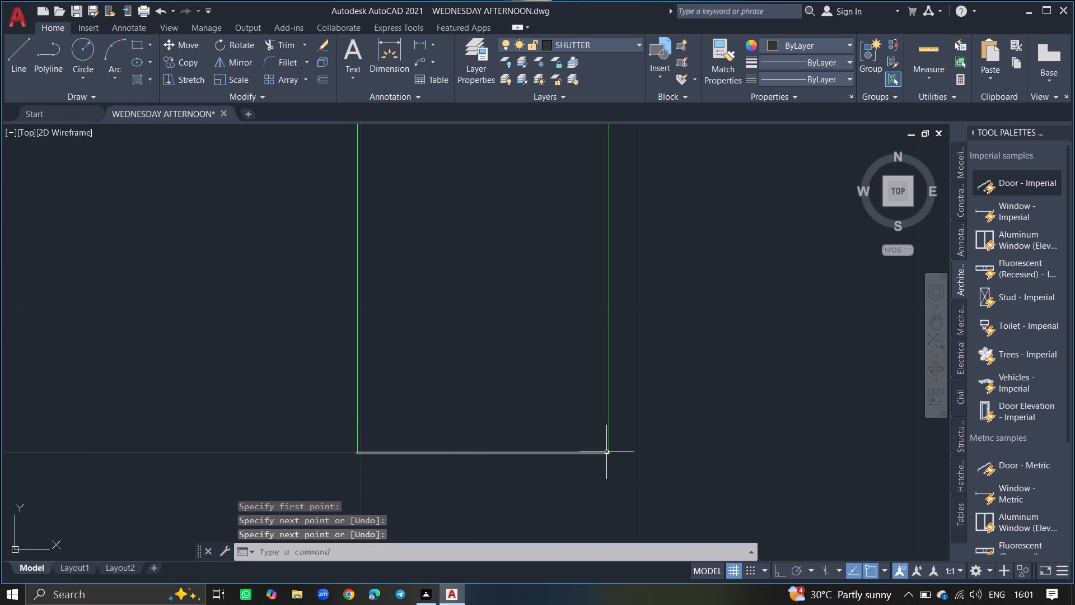
Move the right side wall's closing line to the WALLS layer.
{"action": "left_click", "coordinate": [606, 452]}
{"action": "left_click", "coordinate": [616, 41]}
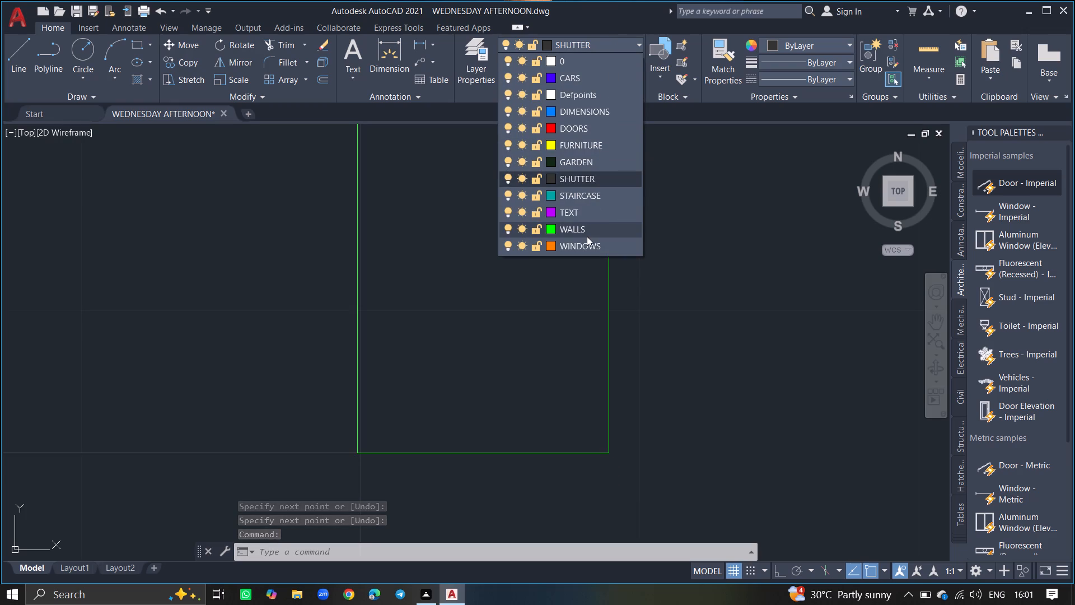
{"action": "left_click", "coordinate": [587, 236]}
{"action": "key", "text": "Escape"}
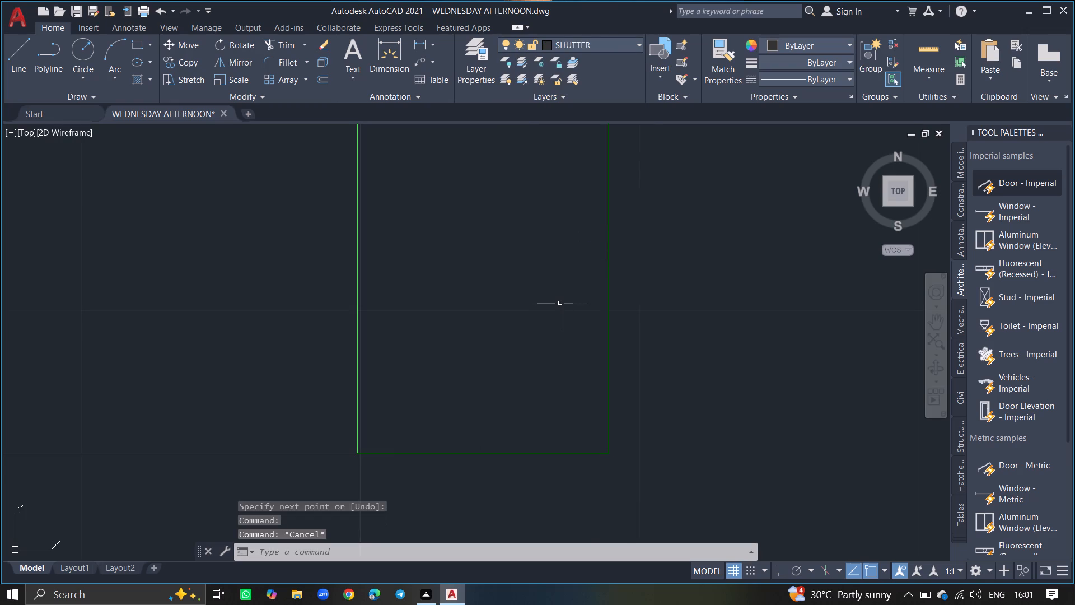
{"action": "scroll", "coordinate": [560, 303], "scroll_direction": "down", "scroll_amount": 7, "text": "ctrl"}
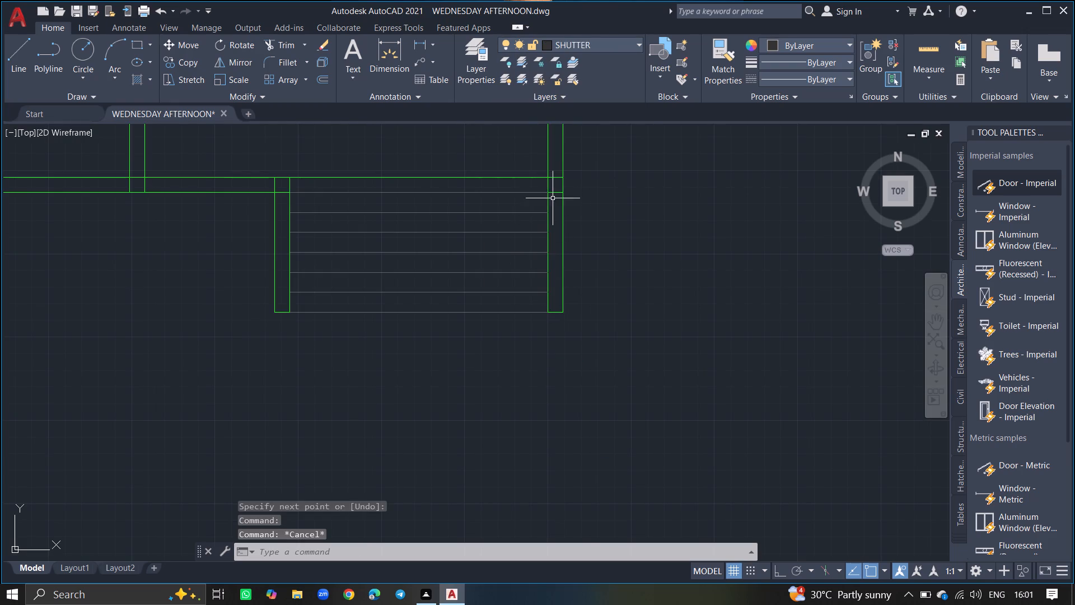
Make WINDOWS the current layer.
{"action": "scroll", "coordinate": [504, 173], "scroll_direction": "down", "scroll_amount": 3, "text": "ctrl"}
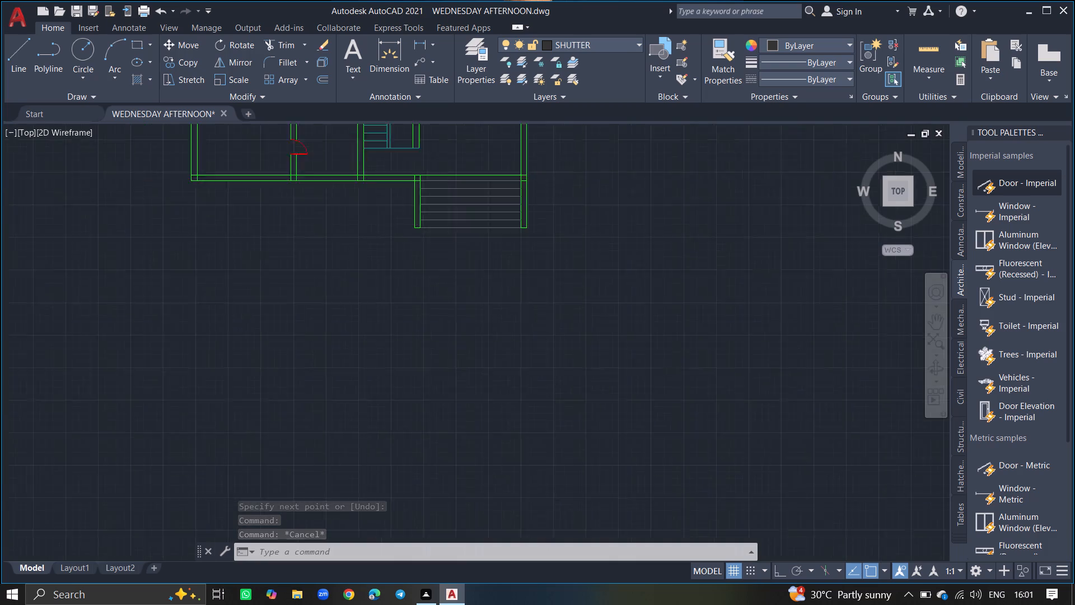
{"action": "scroll", "coordinate": [504, 173], "scroll_direction": "down", "scroll_amount": 5, "text": "ctrl"}
{"action": "scroll", "coordinate": [498, 145], "scroll_direction": "up", "scroll_amount": 4, "text": "ctrl"}
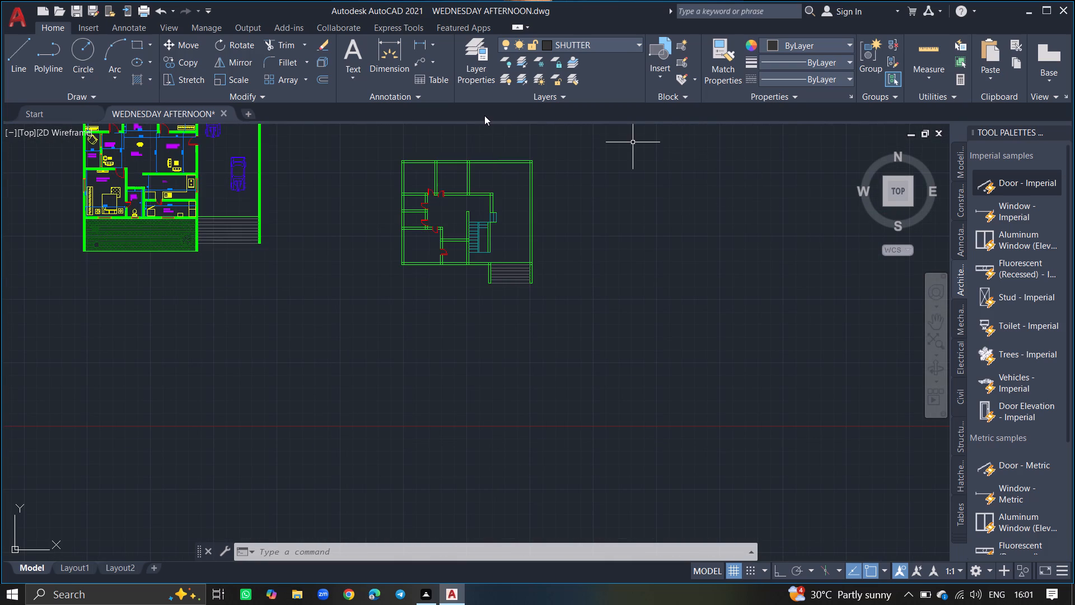
{"action": "left_click", "coordinate": [473, 49]}
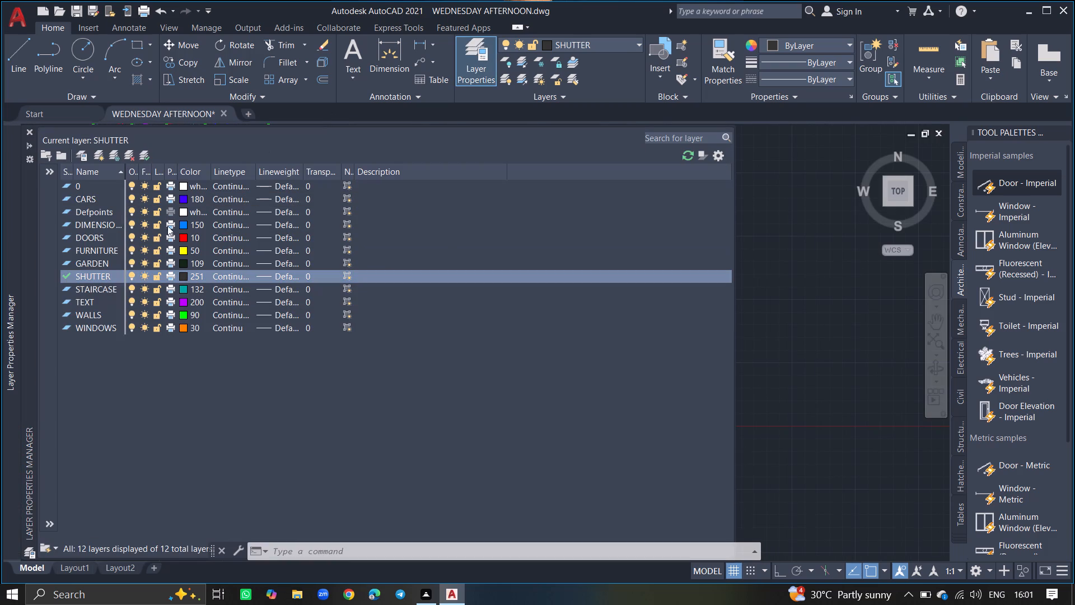
{"action": "double_click", "coordinate": [88, 325]}
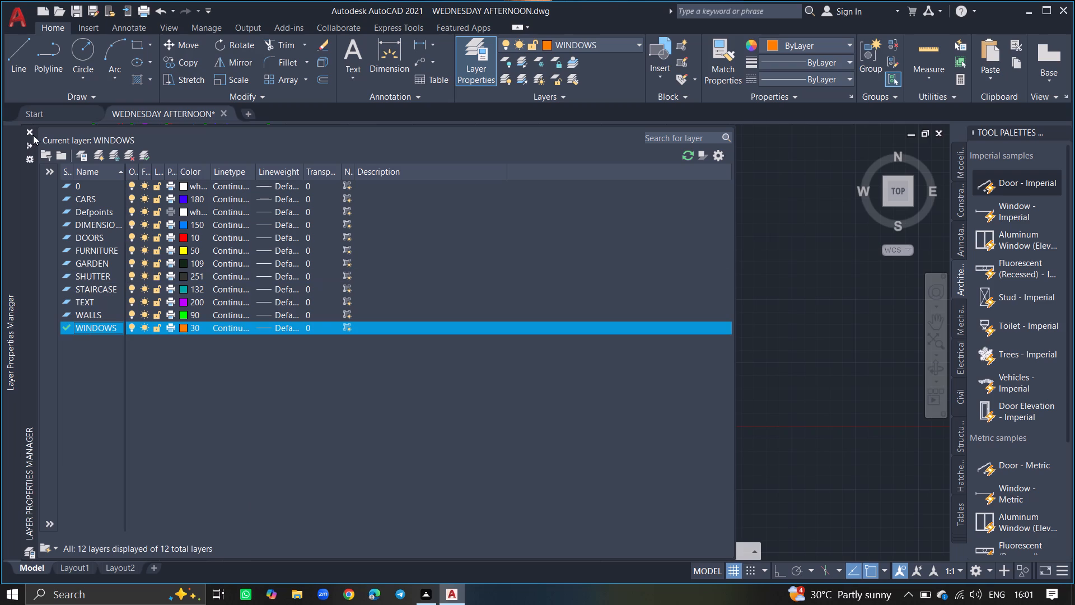
{"action": "left_click", "coordinate": [29, 131]}
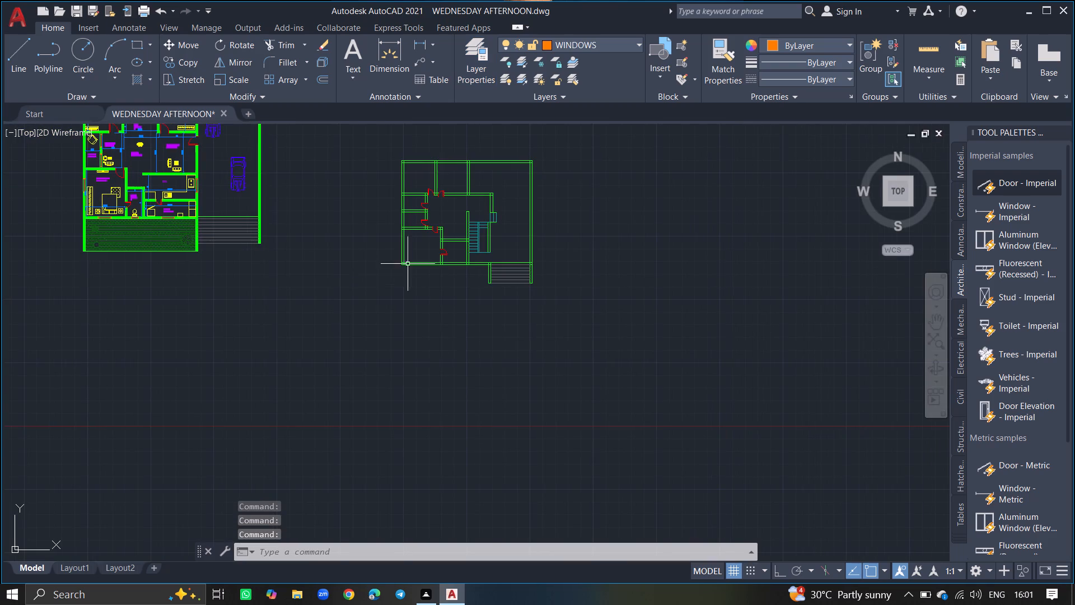
Insert a Window - Imperial block in the empty space below the second floor plan.
{"action": "left_click", "coordinate": [994, 211]}
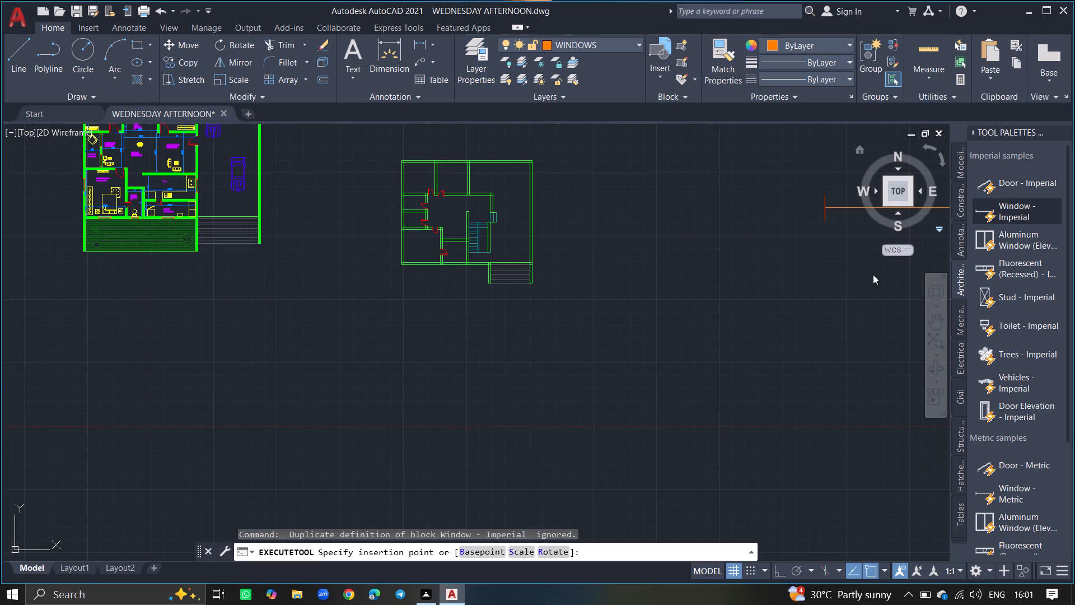
{"action": "left_click", "coordinate": [446, 379]}
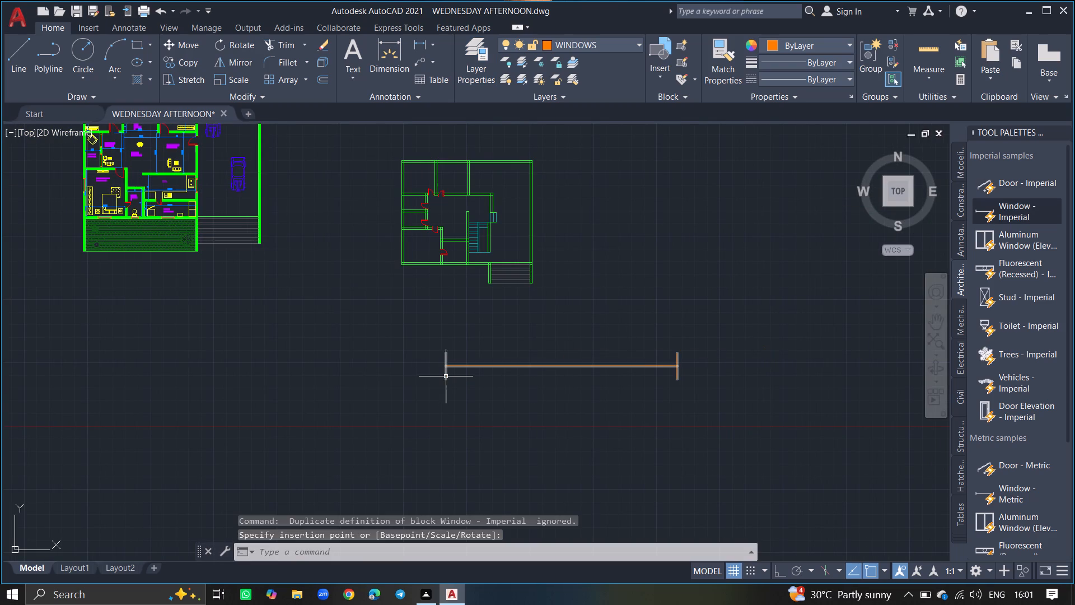
Scale the inserted window block down freehand, using its left end as the base point.
{"action": "left_click_drag", "start_coordinate": [446, 376], "coordinate": [479, 385]}
{"action": "type", "text": "SC"}
{"action": "key", "text": "Return"}
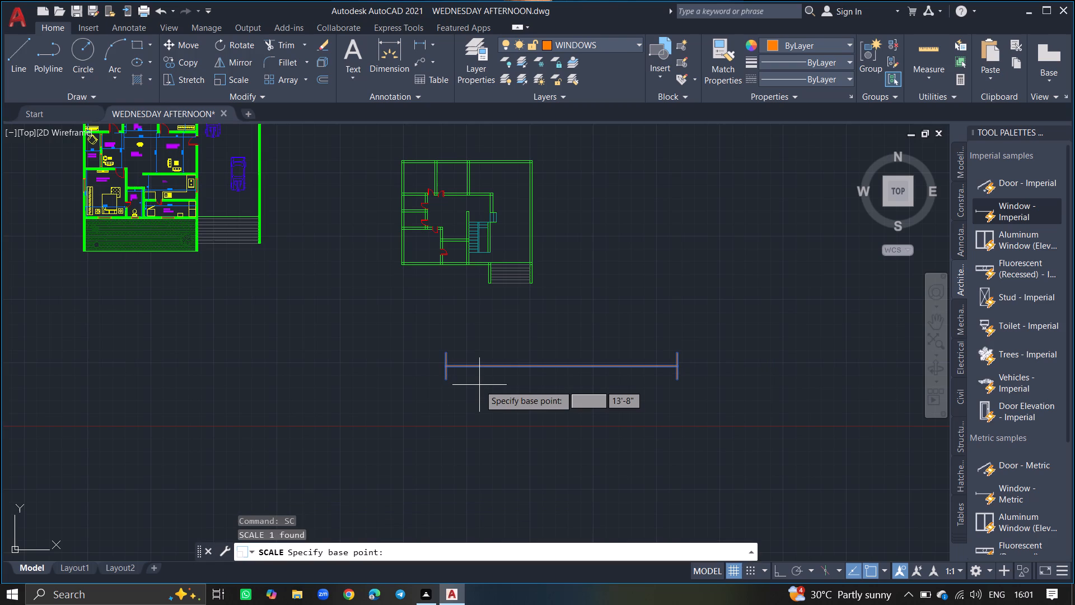
{"action": "left_click", "coordinate": [449, 370]}
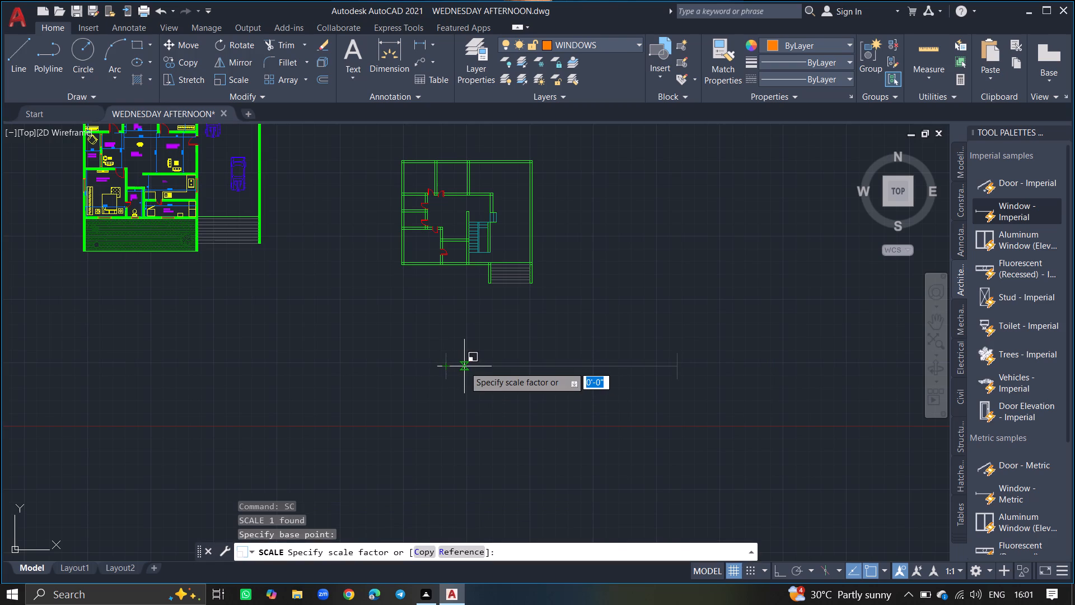
{"action": "scroll", "coordinate": [464, 366], "scroll_direction": "up", "scroll_amount": 3, "text": "ctrl"}
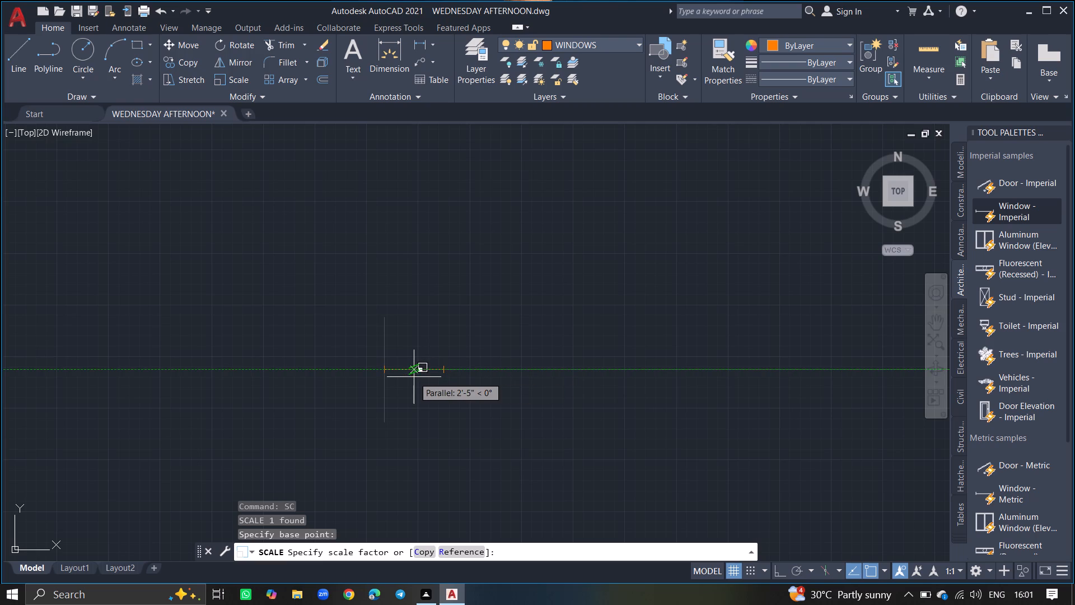
{"action": "left_click", "coordinate": [414, 377]}
Move the window by its midpoint into the top exterior wall of the upper-left room of the second floor plan.
{"action": "left_click", "coordinate": [414, 370]}
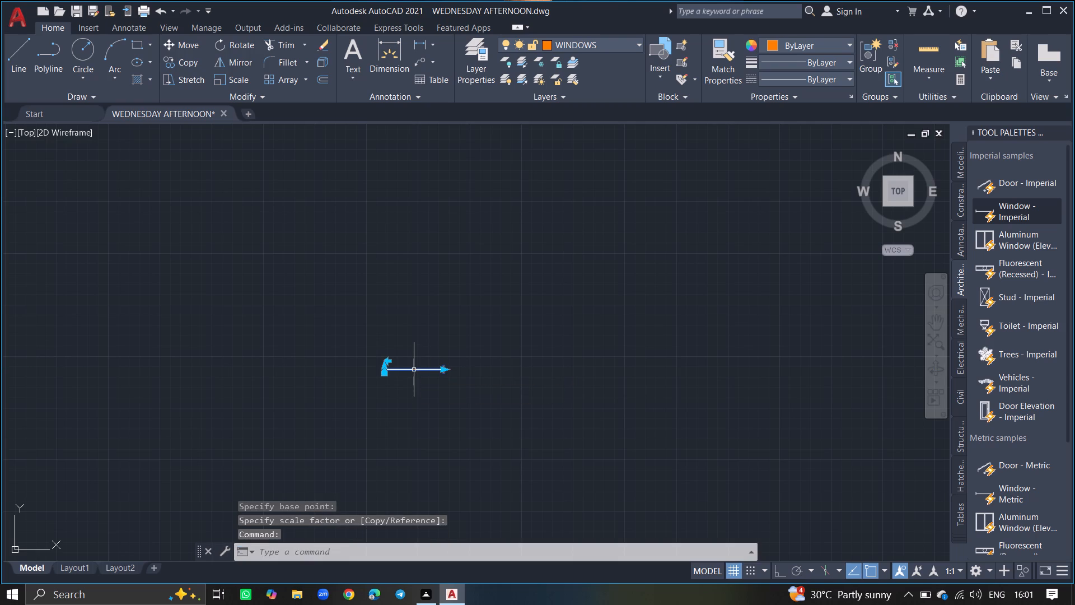
{"action": "type", "text": "MOVE"}
{"action": "key", "text": "Return"}
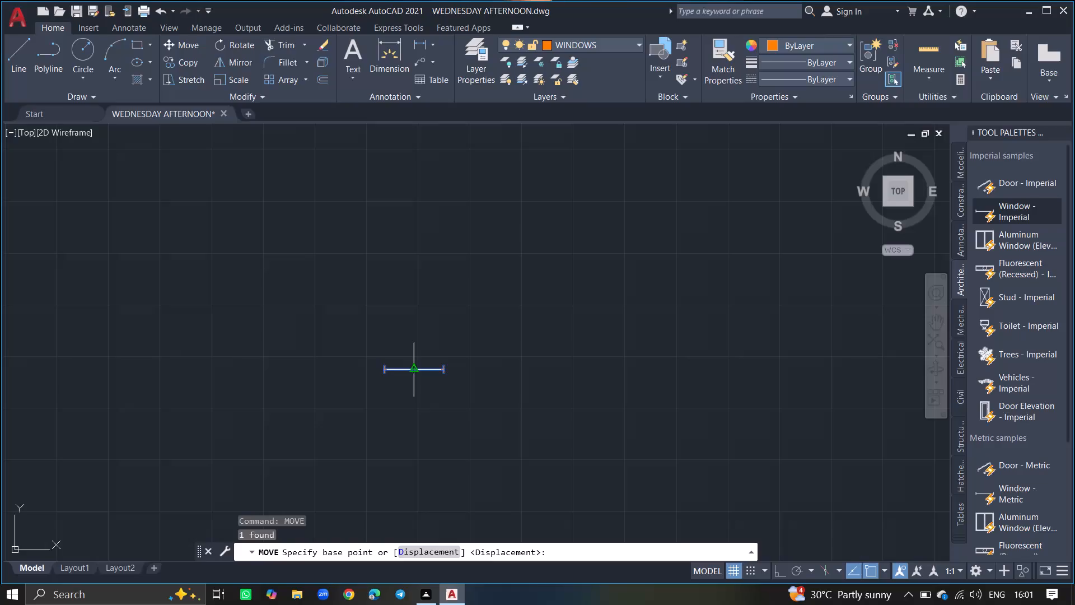
{"action": "left_click", "coordinate": [414, 370]}
{"action": "scroll", "coordinate": [437, 310], "scroll_direction": "down", "scroll_amount": 4, "text": "ctrl"}
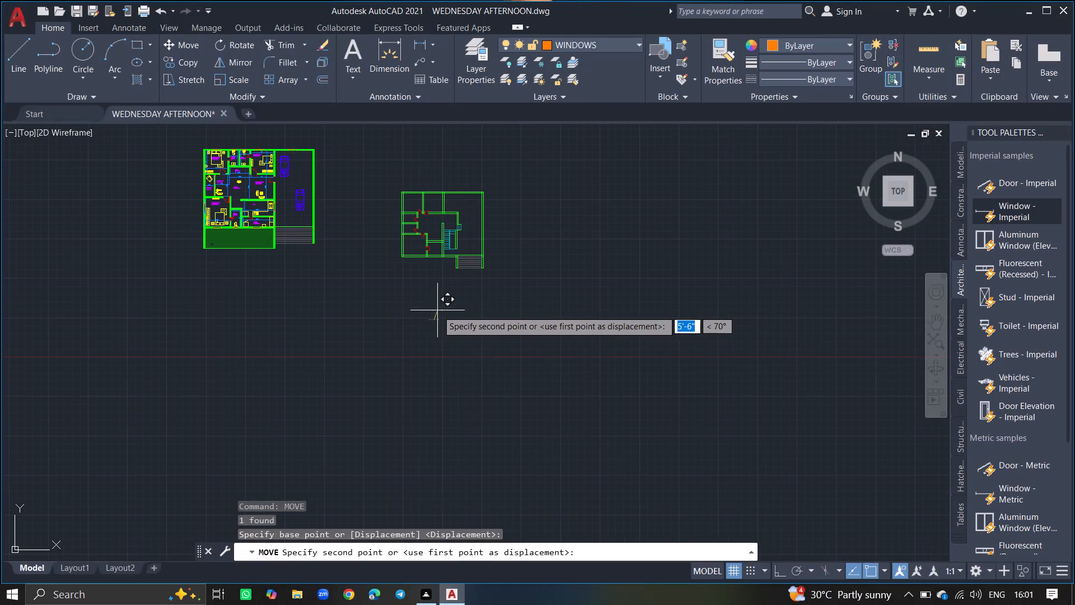
{"action": "scroll", "coordinate": [408, 160], "scroll_direction": "up", "scroll_amount": 5, "text": "ctrl"}
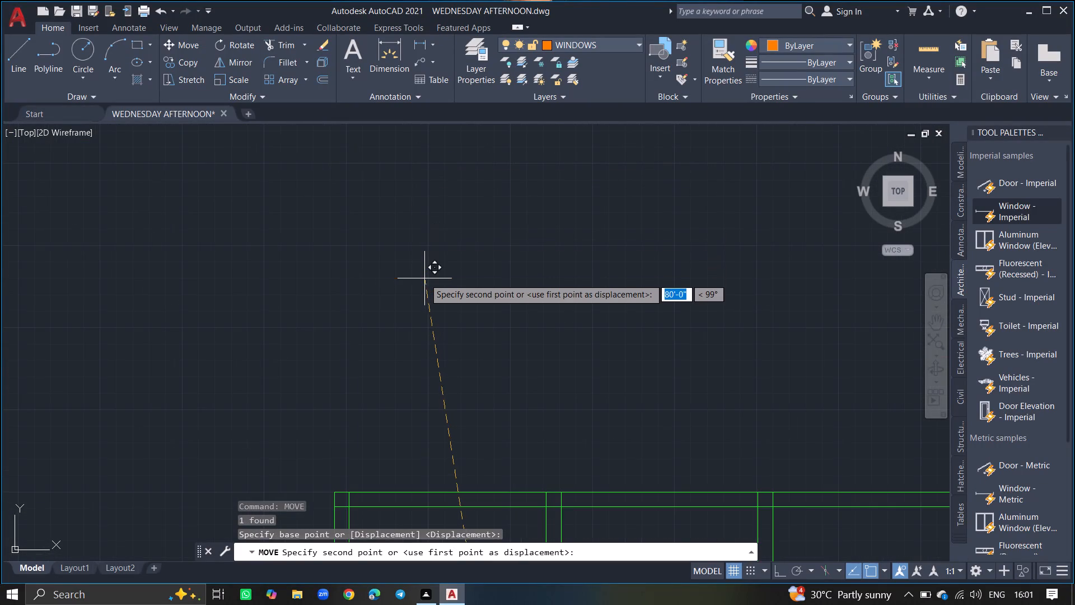
{"action": "scroll", "coordinate": [424, 281], "scroll_direction": "down", "scroll_amount": 3, "text": "ctrl"}
{"action": "scroll", "coordinate": [430, 346], "scroll_direction": "up", "scroll_amount": 3, "text": "ctrl"}
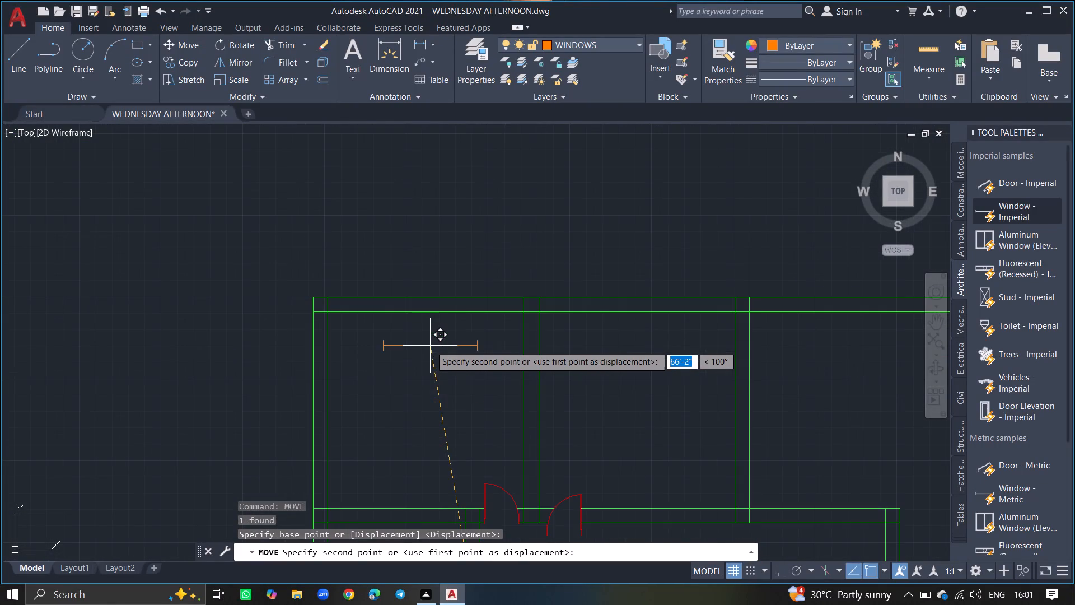
{"action": "scroll", "coordinate": [408, 307], "scroll_direction": "up", "scroll_amount": 3, "text": "ctrl"}
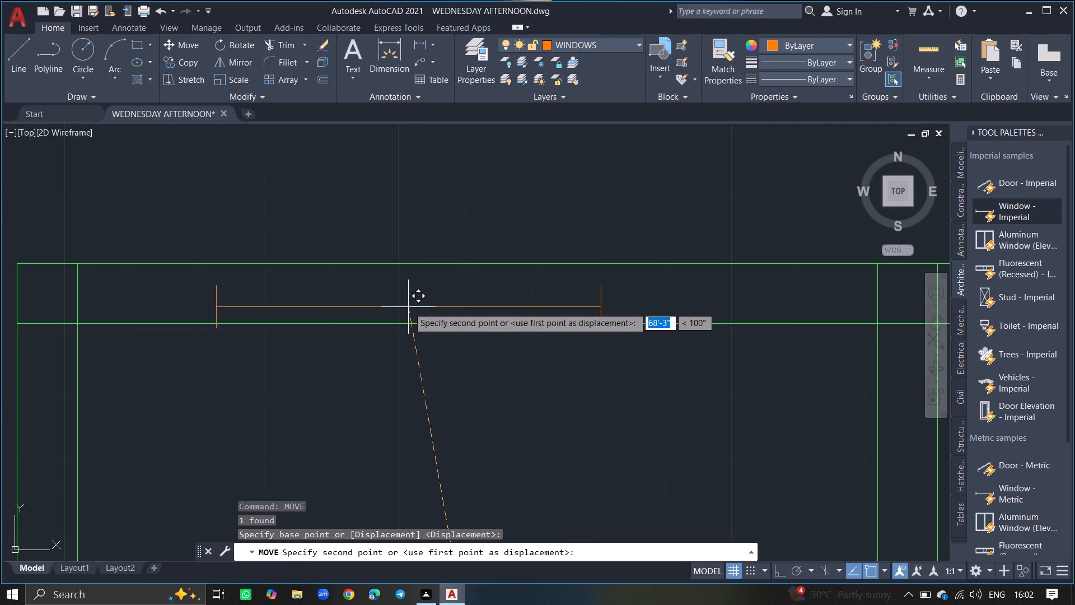
{"action": "left_click", "coordinate": [408, 298]}
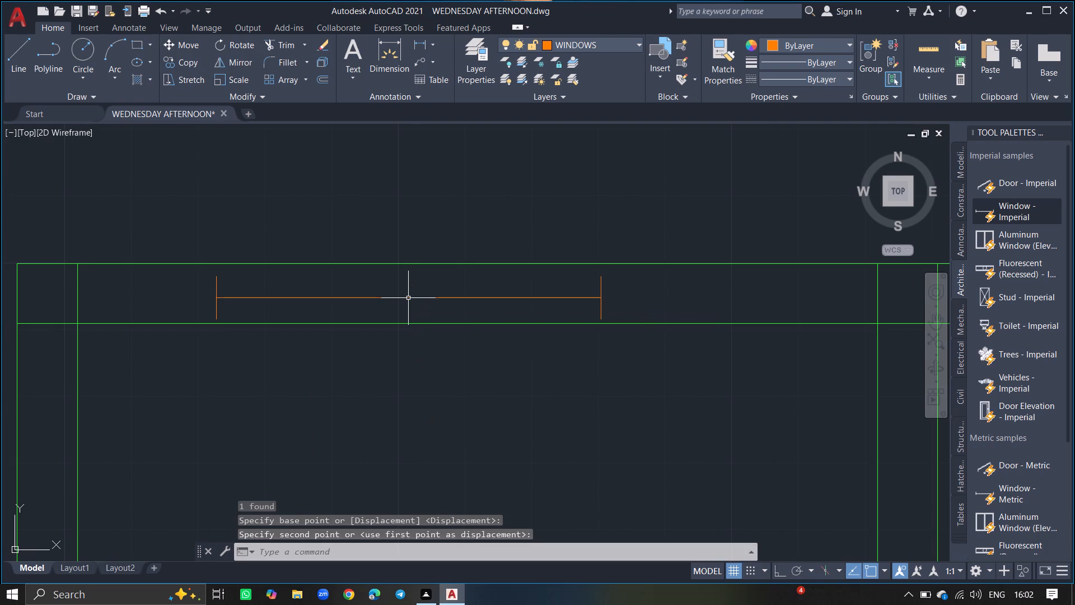
Scale the window down further about its middle so it fits within the wall thickness.
{"action": "left_click", "coordinate": [408, 298]}
{"action": "type", "text": "SC"}
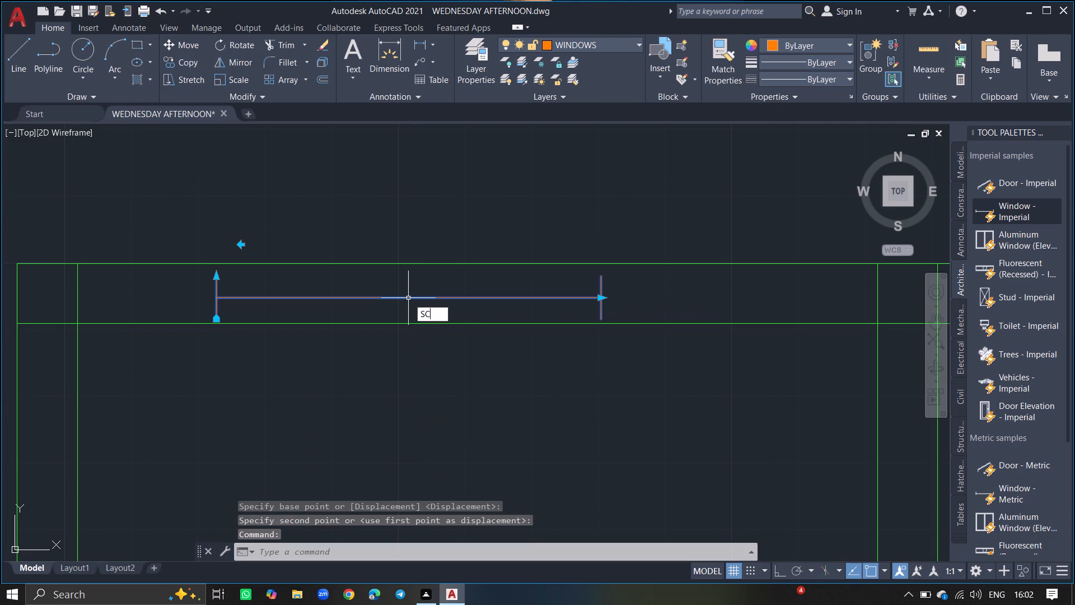
{"action": "key", "text": "Return"}
{"action": "left_click", "coordinate": [408, 298]}
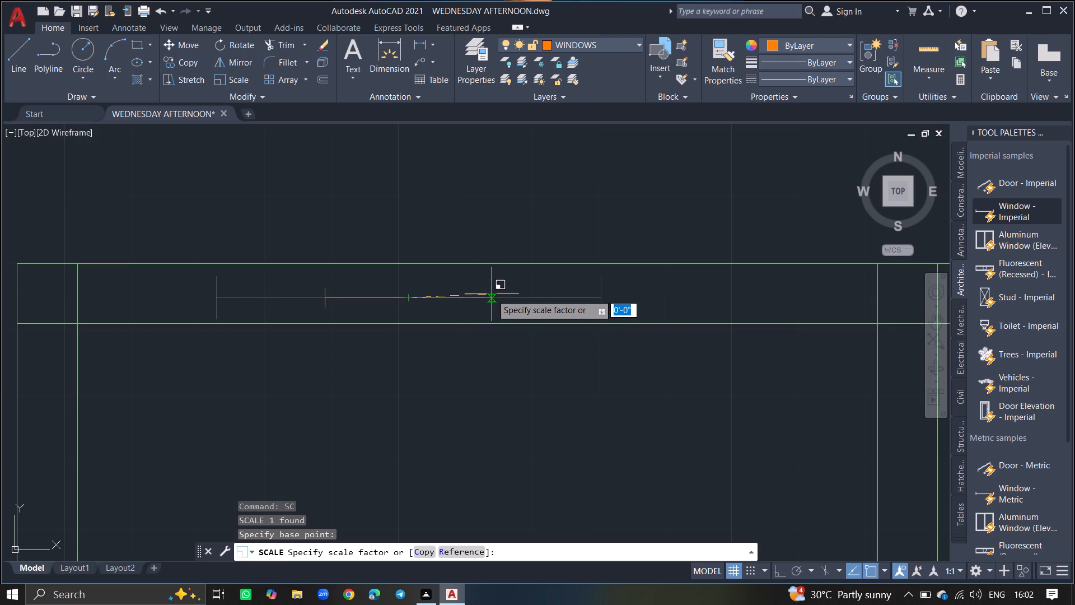
{"action": "left_click", "coordinate": [518, 296]}
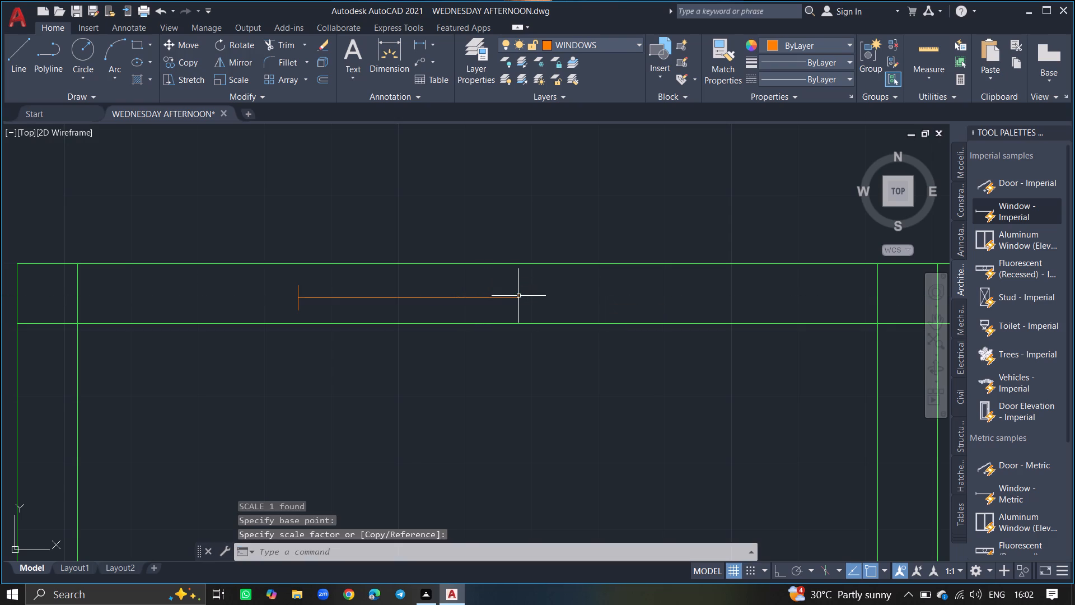
Copy the window about 11' to the right, into the top exterior wall of the adjacent middle room.
{"action": "scroll", "coordinate": [488, 265], "scroll_direction": "down", "scroll_amount": 5, "text": "ctrl"}
{"action": "scroll", "coordinate": [488, 268], "scroll_direction": "up", "scroll_amount": 7, "text": "ctrl"}
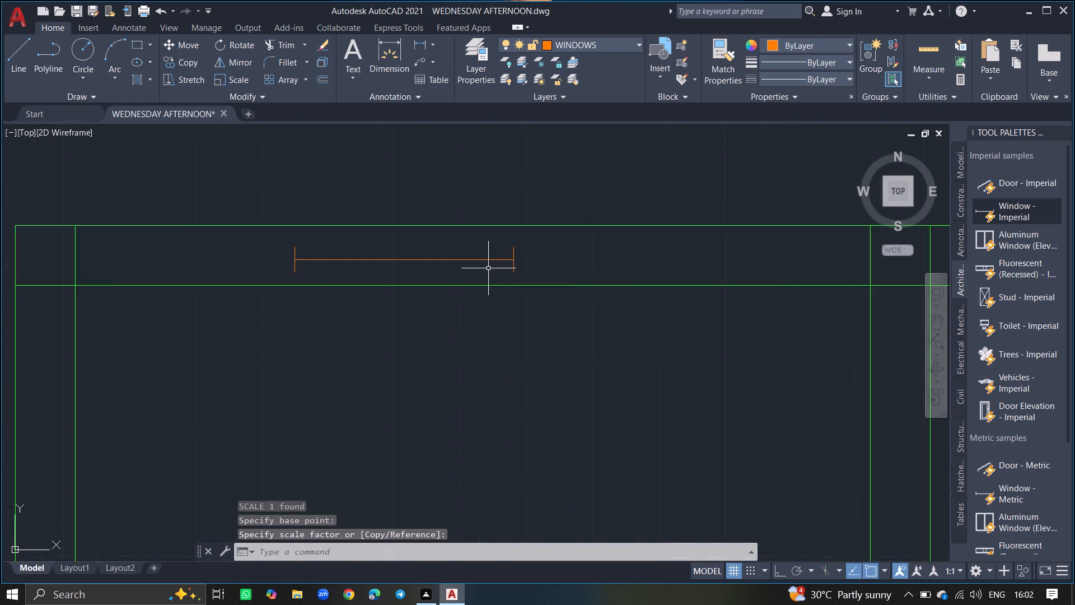
{"action": "left_click", "coordinate": [476, 247]}
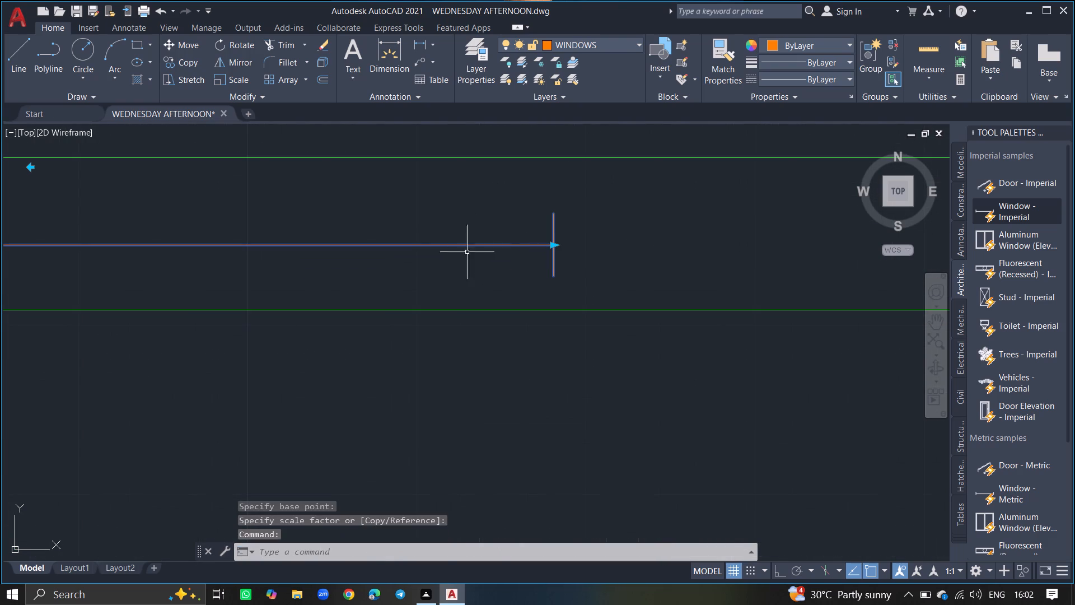
{"action": "type", "text": "COPY"}
{"action": "key", "text": "Return"}
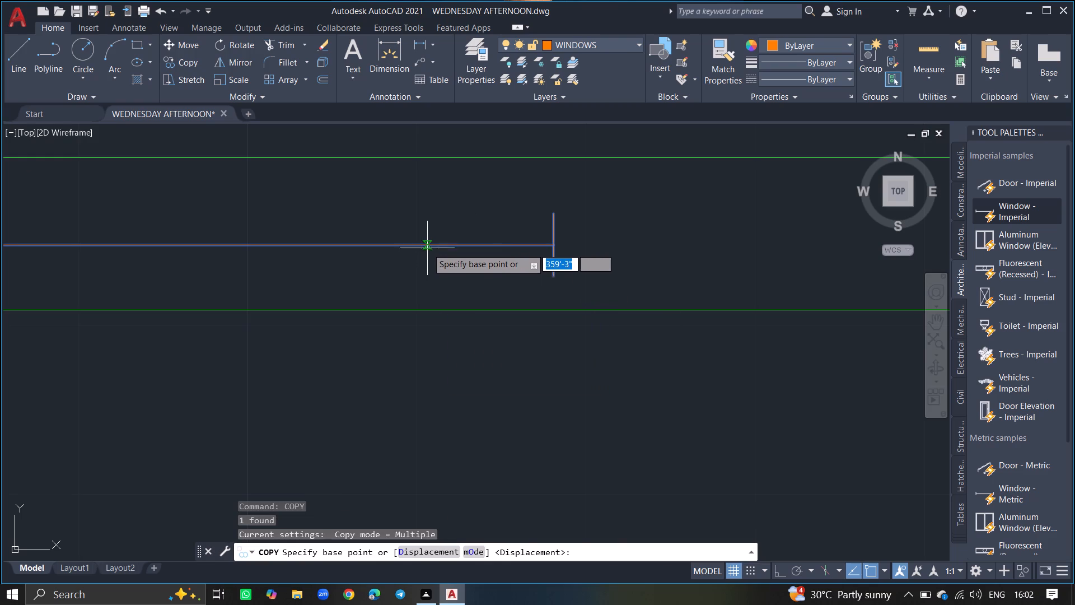
{"action": "left_click", "coordinate": [428, 246]}
{"action": "scroll", "coordinate": [464, 212], "scroll_direction": "down", "scroll_amount": 2, "text": "ctrl"}
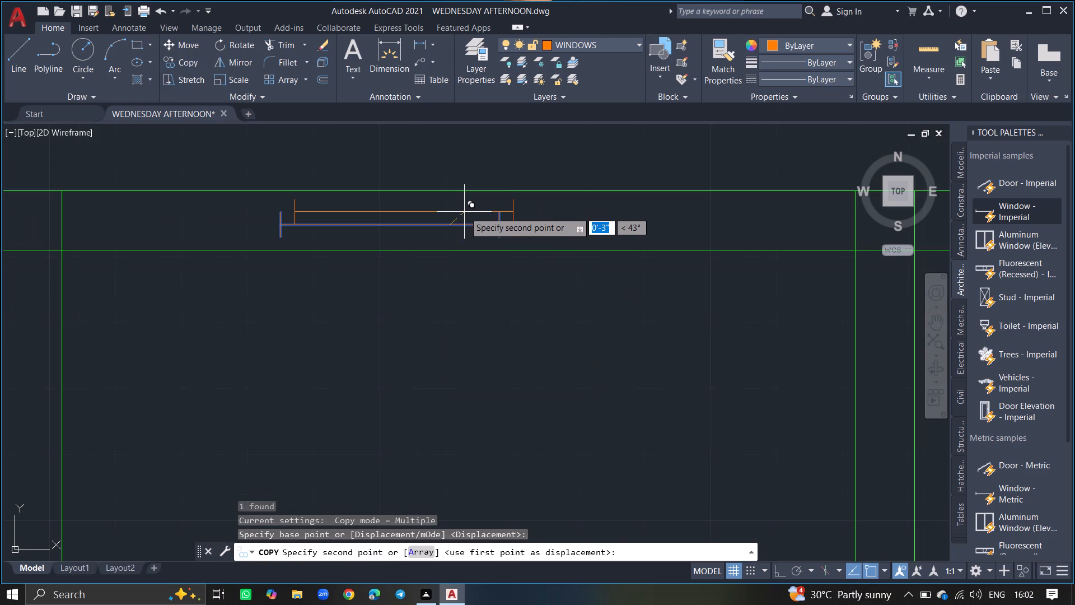
{"action": "scroll", "coordinate": [464, 212], "scroll_direction": "down", "scroll_amount": 4, "text": "ctrl"}
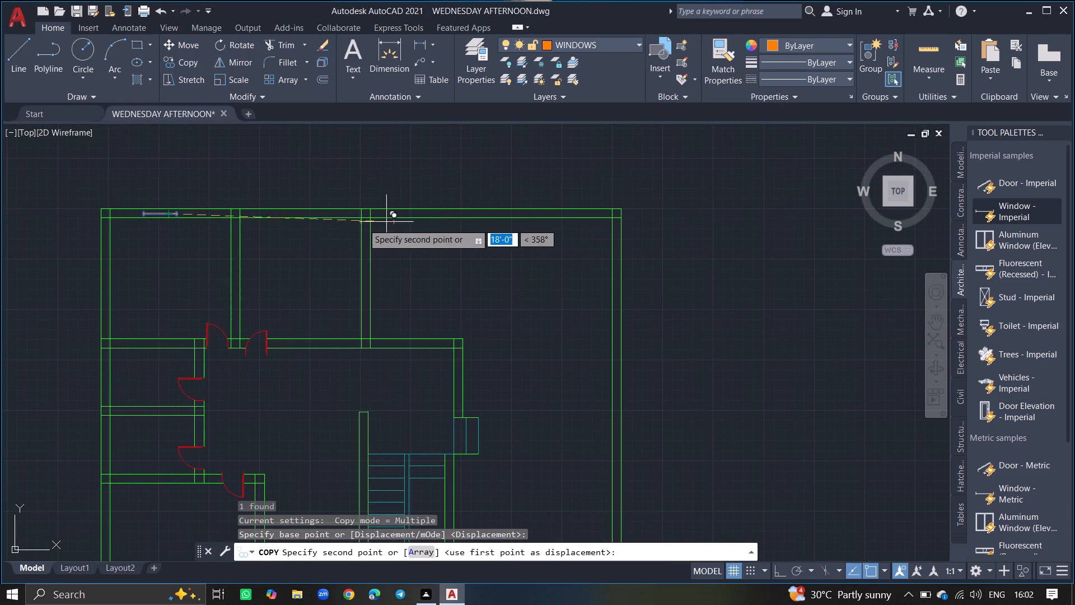
{"action": "scroll", "coordinate": [293, 206], "scroll_direction": "up", "scroll_amount": 4, "text": "ctrl"}
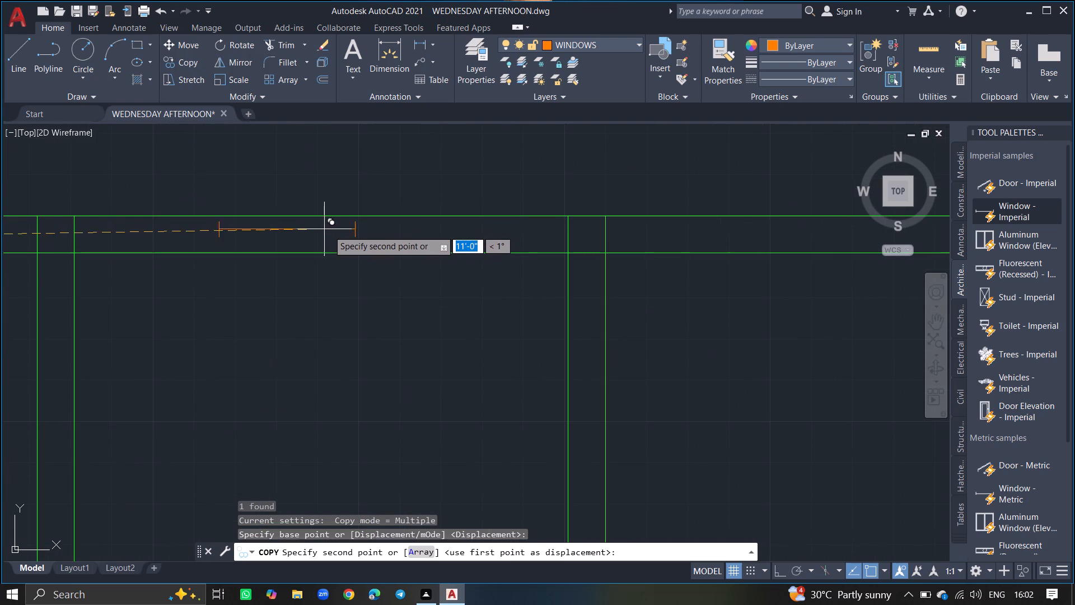
{"action": "left_click", "coordinate": [329, 234]}
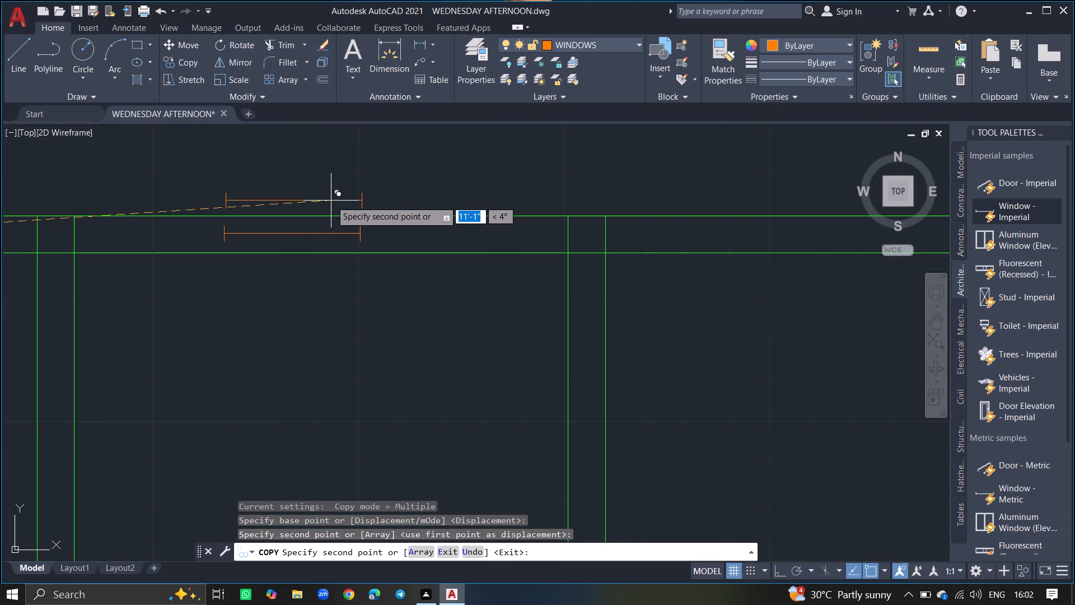
{"action": "key", "text": "Return"}
Draw a 9" vertical line across the wall just left of the copied window.
{"action": "type", "text": "LINE"}
{"action": "key", "text": "Return"}
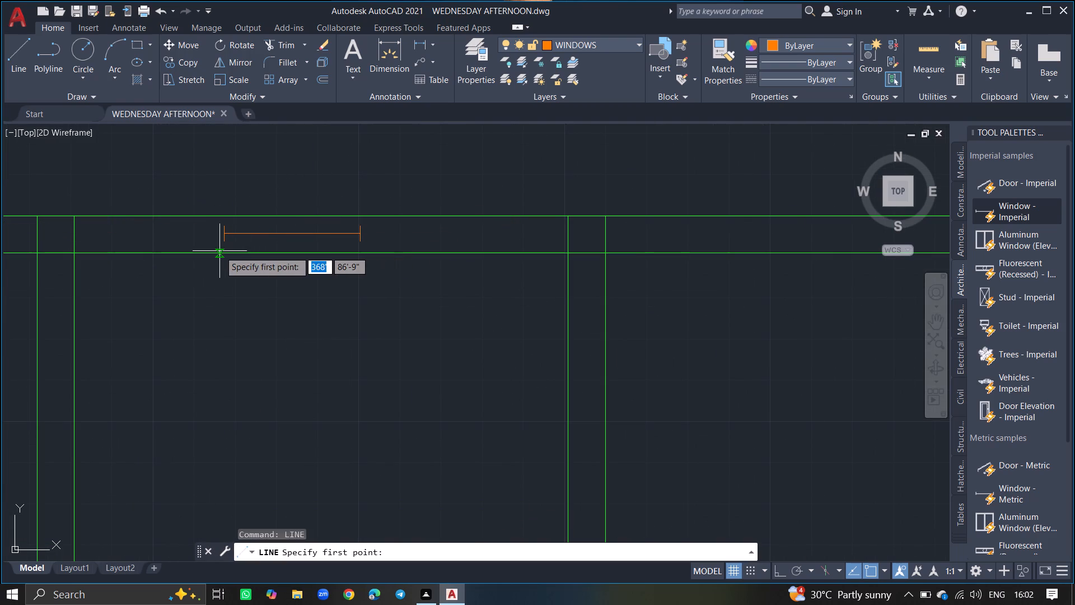
{"action": "scroll", "coordinate": [219, 251], "scroll_direction": "up", "scroll_amount": 4, "text": "ctrl"}
{"action": "left_click_drag", "start_coordinate": [207, 259], "coordinate": [207, 233]}
{"action": "scroll", "coordinate": [207, 233], "scroll_direction": "down", "scroll_amount": 2, "text": "ctrl"}
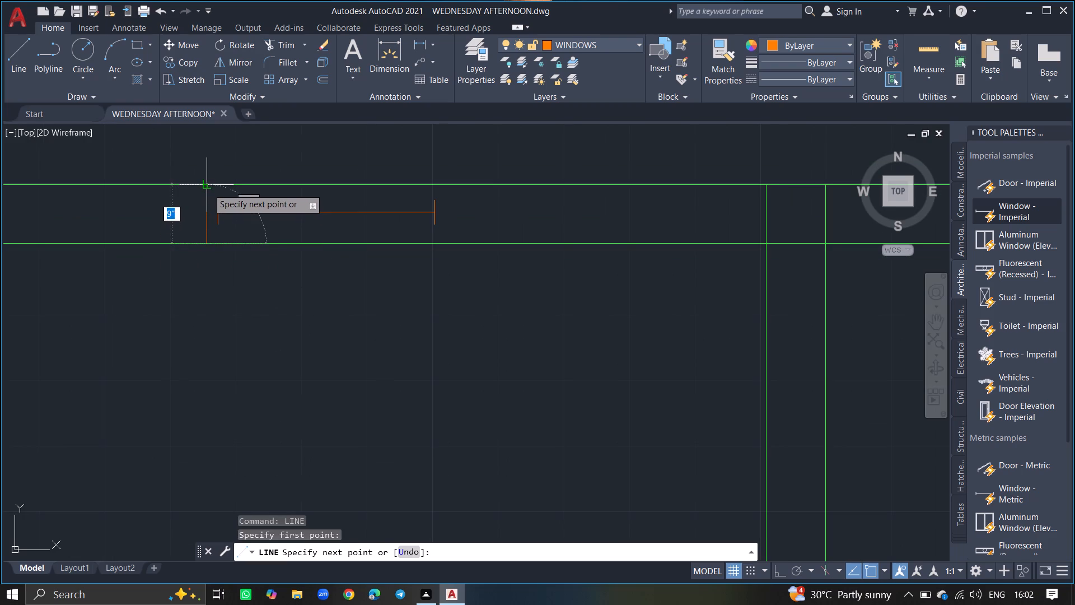
{"action": "left_click", "coordinate": [208, 188]}
{"action": "key", "text": "Return"}
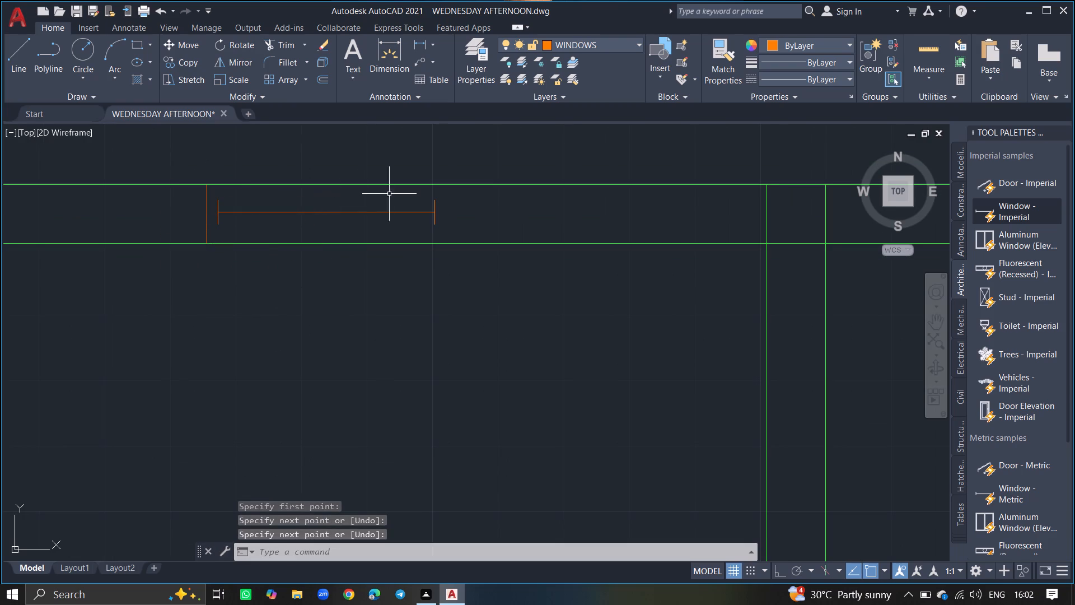
Draw a 9" vertical line across the wall just right of the copied window.
{"action": "type", "text": "LINE"}
{"action": "key", "text": "Return"}
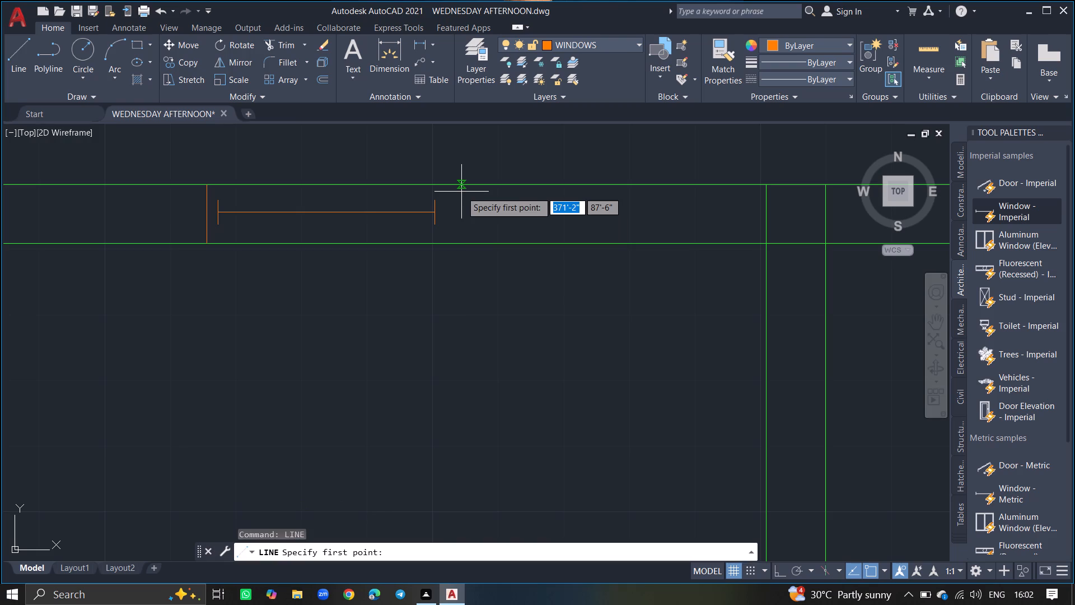
{"action": "left_click_drag", "start_coordinate": [444, 185], "coordinate": [447, 245]}
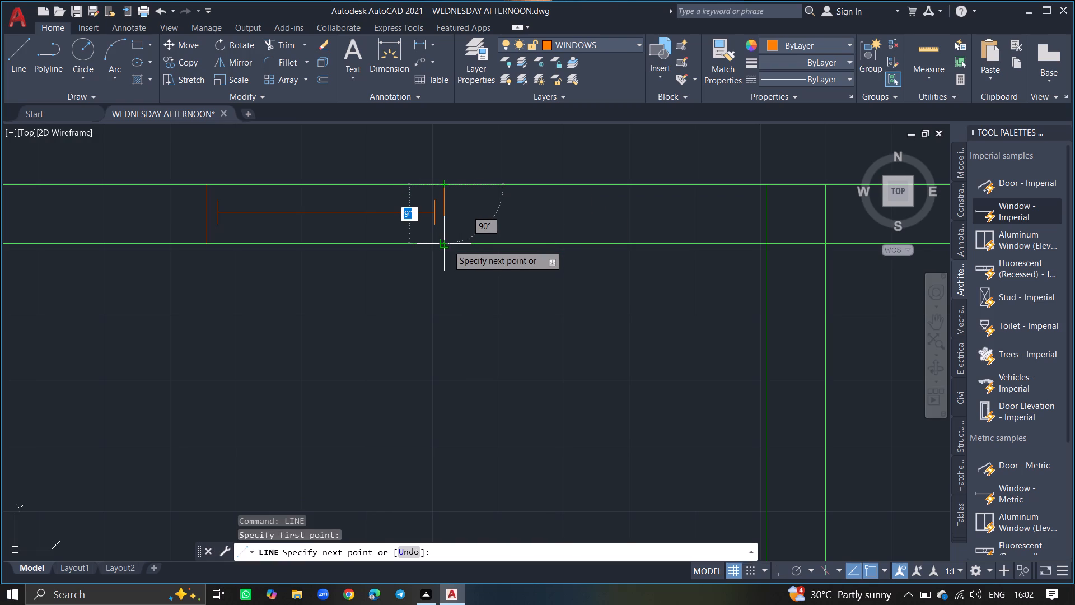
{"action": "left_click_drag", "start_coordinate": [447, 245], "coordinate": [447, 246]}
{"action": "left_click", "coordinate": [447, 246]}
{"action": "key", "text": "Return"}
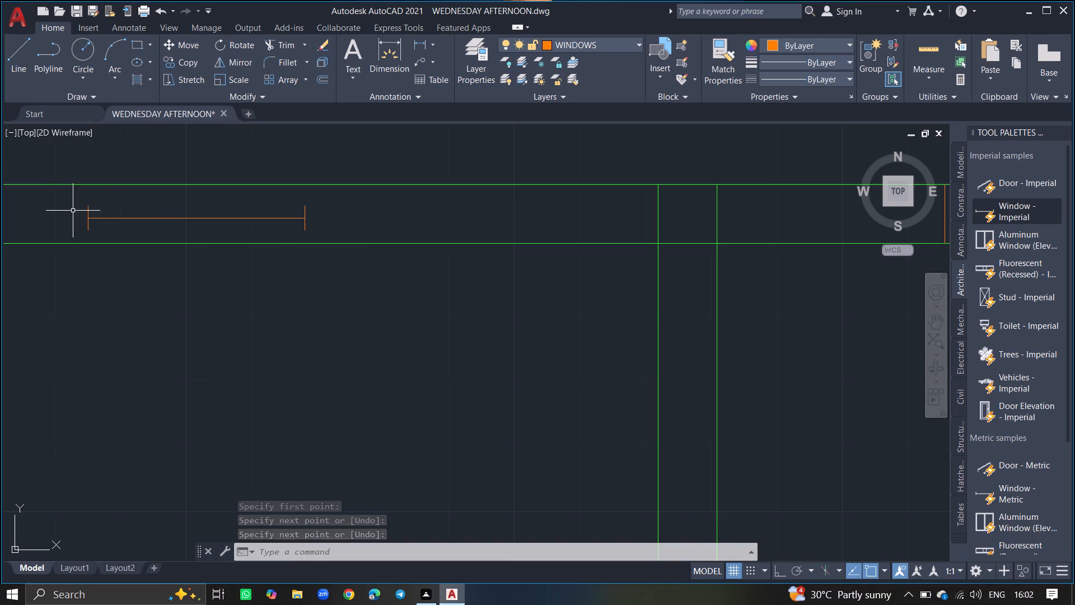
Draw a 9" vertical line across the top wall just left of the first room's window.
{"action": "type", "text": "LINE"}
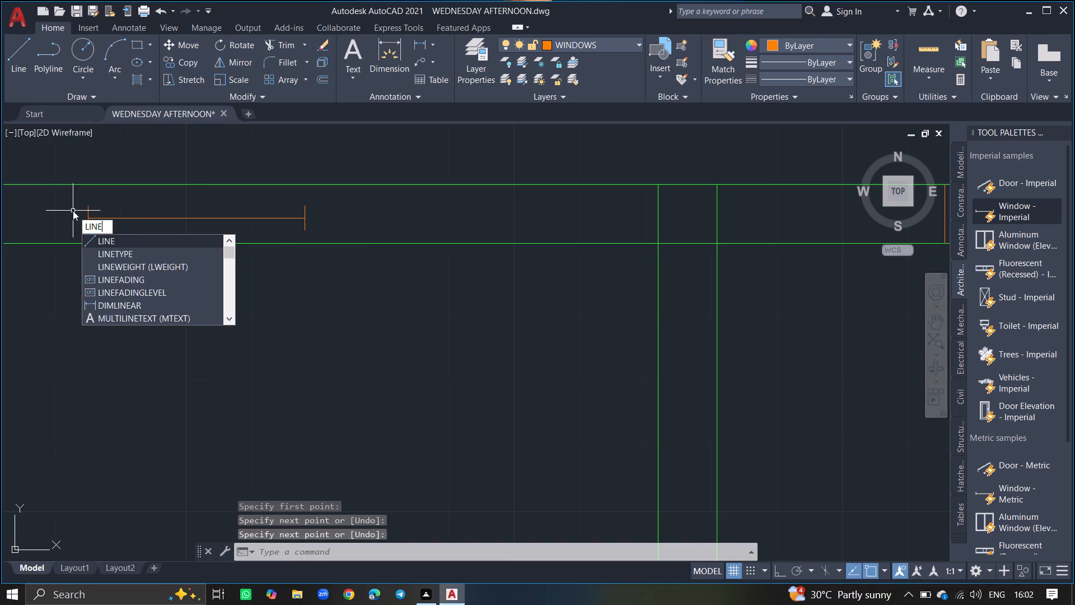
{"action": "key", "text": "Return"}
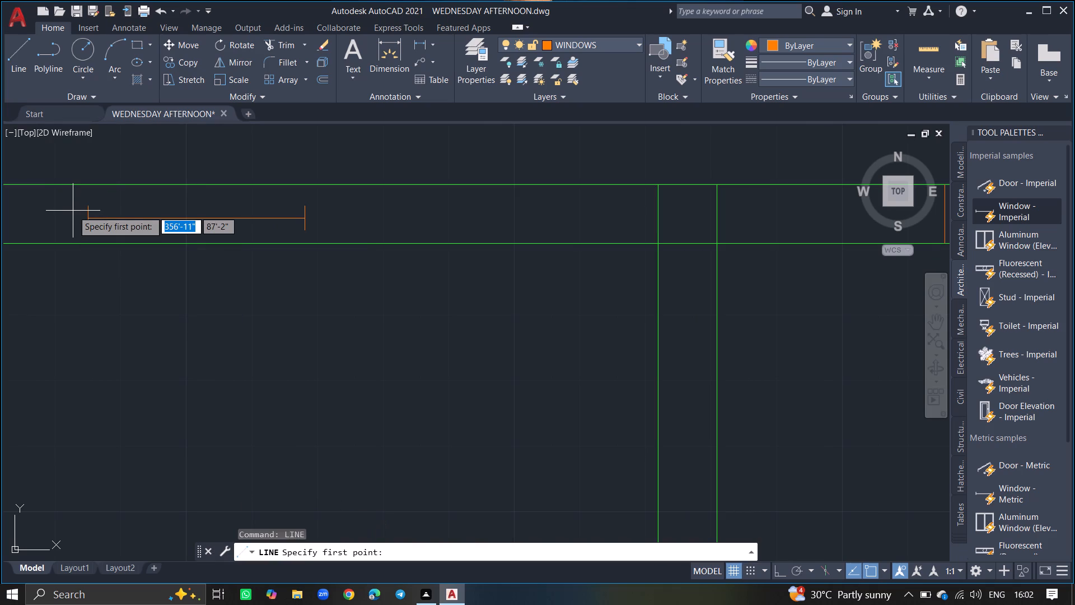
{"action": "left_click_drag", "start_coordinate": [82, 185], "coordinate": [81, 244]}
{"action": "left_click", "coordinate": [81, 244]}
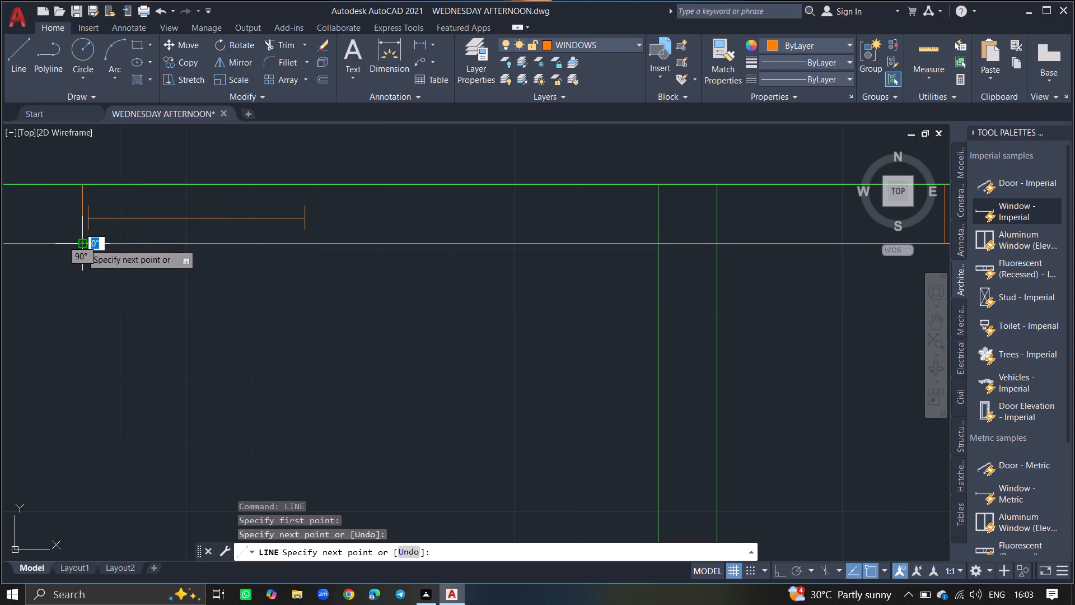
{"action": "key", "text": "Return"}
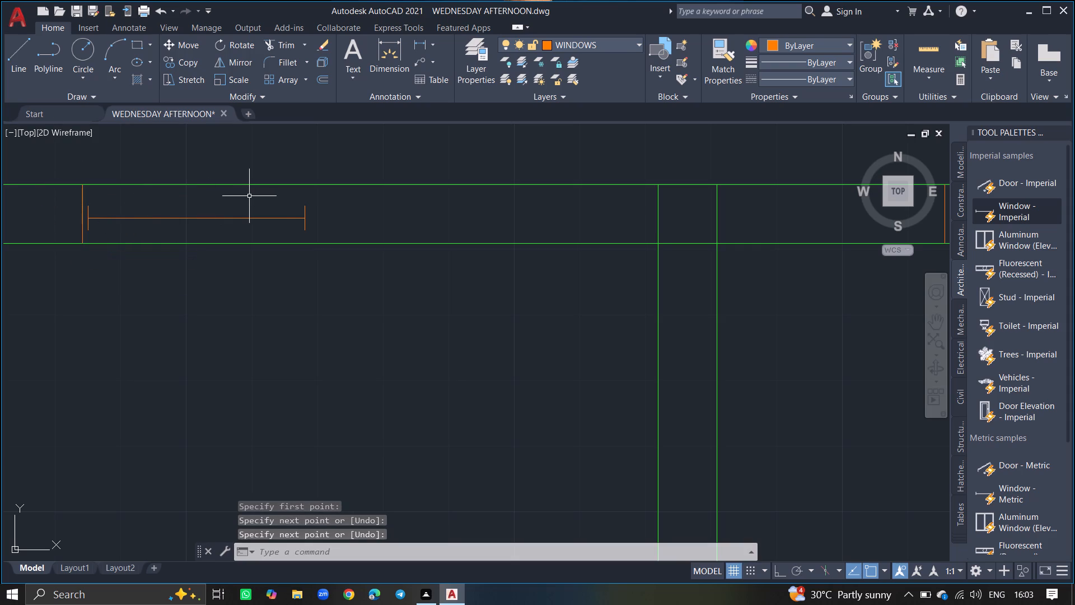
Draw a 9" vertical line across the top wall just right of the first room's window.
{"action": "type", "text": "LINE"}
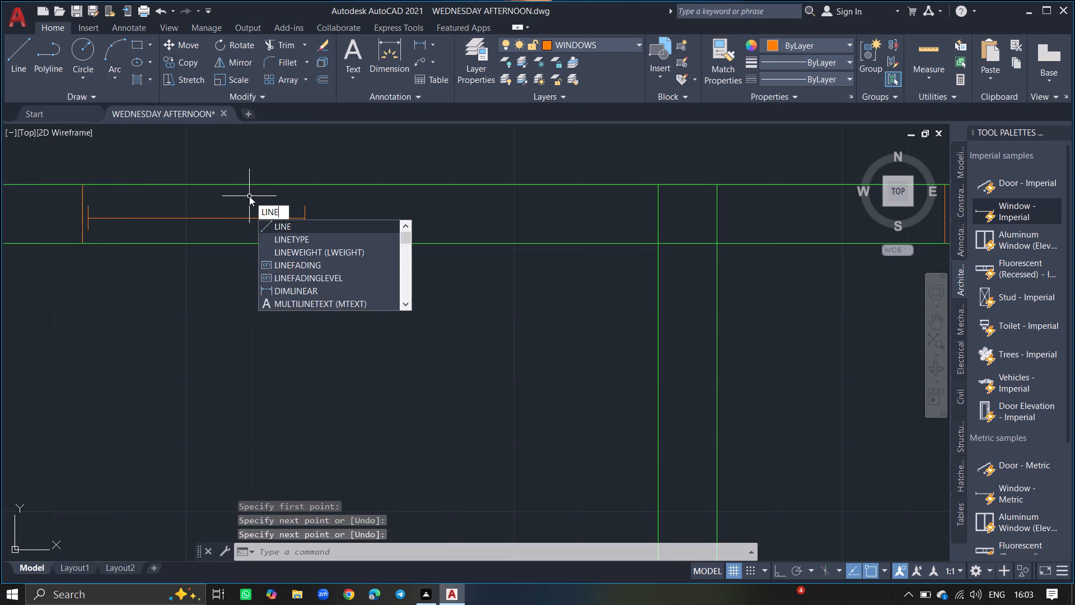
{"action": "key", "text": "Return"}
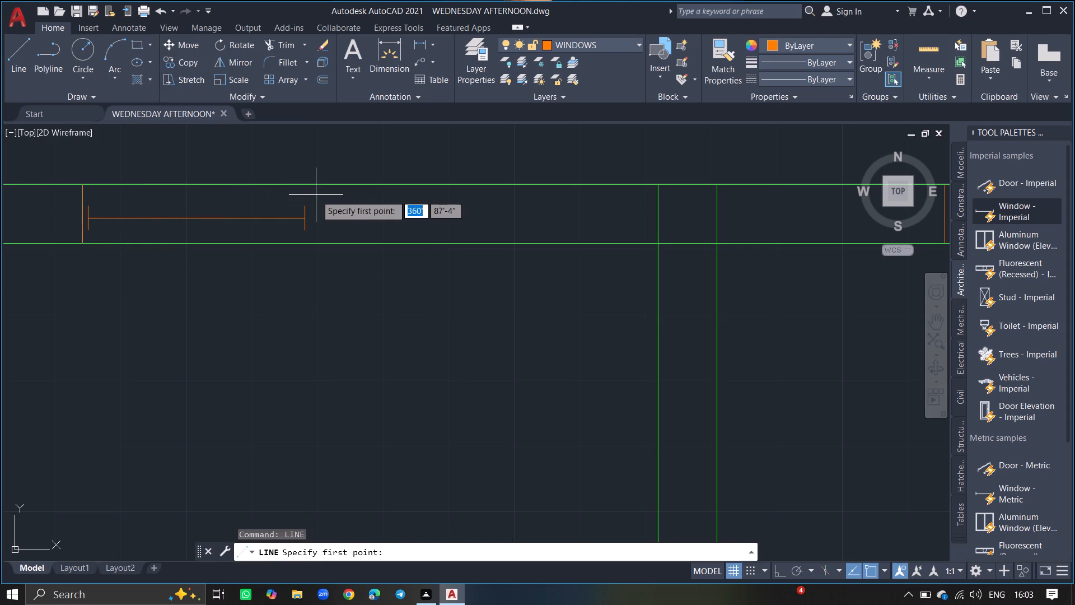
{"action": "scroll", "coordinate": [316, 195], "scroll_direction": "up", "scroll_amount": 3, "text": "ctrl"}
{"action": "left_click_drag", "start_coordinate": [289, 147], "coordinate": [292, 249]}
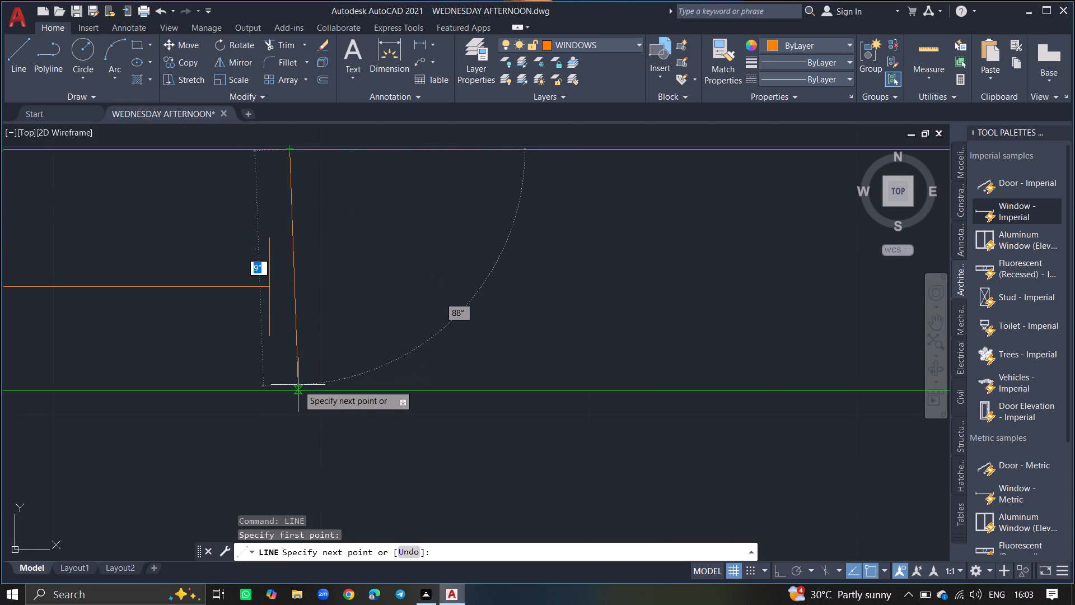
{"action": "left_click", "coordinate": [290, 393]}
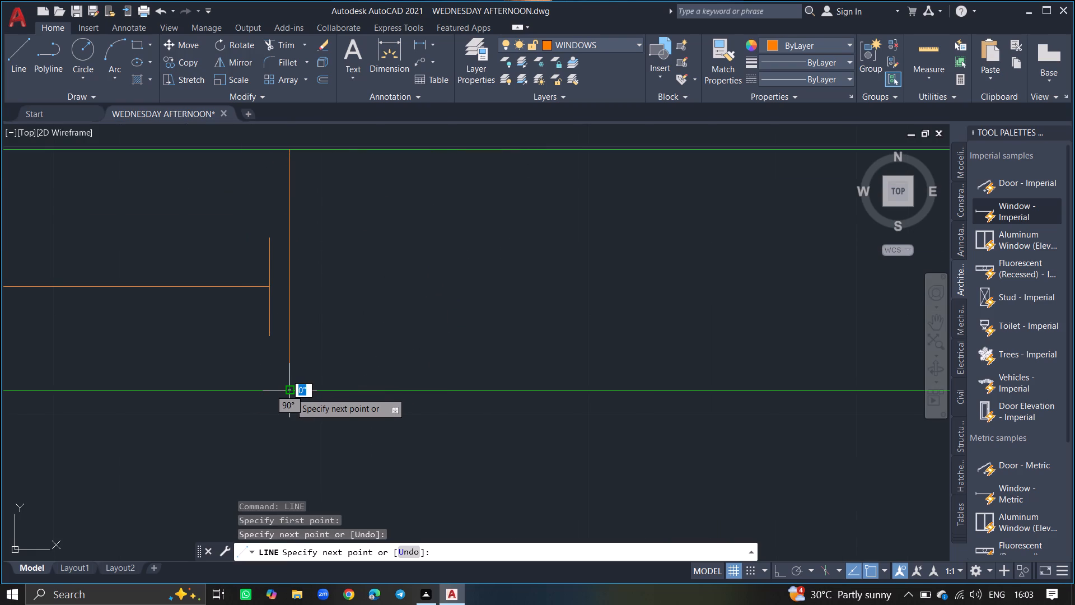
{"action": "key", "text": "Return"}
Copy the middle room's window about 15'-10" horizontally to the right, into the top exterior wall of the large right-hand space.
{"action": "scroll", "coordinate": [290, 393], "scroll_direction": "down", "scroll_amount": 7, "text": "ctrl"}
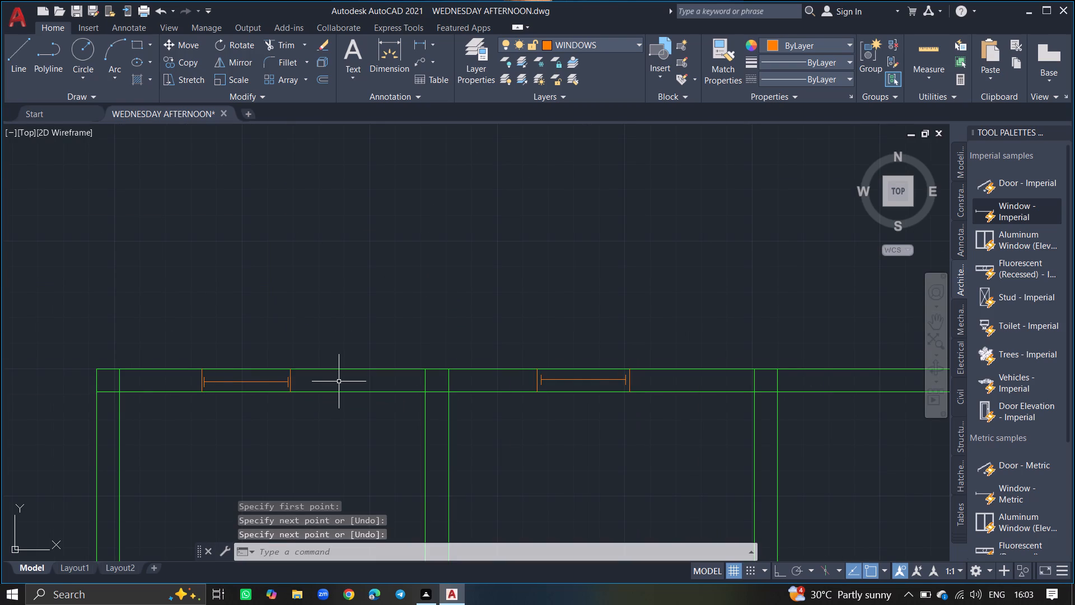
{"action": "scroll", "coordinate": [342, 305], "scroll_direction": "down", "scroll_amount": 2, "text": "ctrl"}
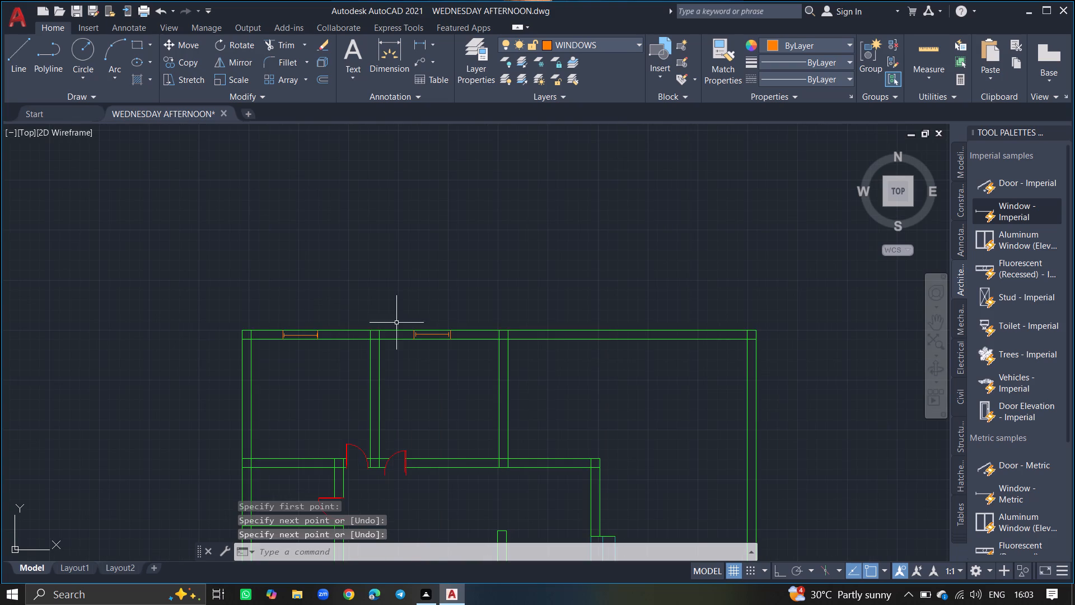
{"action": "scroll", "coordinate": [433, 361], "scroll_direction": "down", "scroll_amount": 2, "text": "ctrl"}
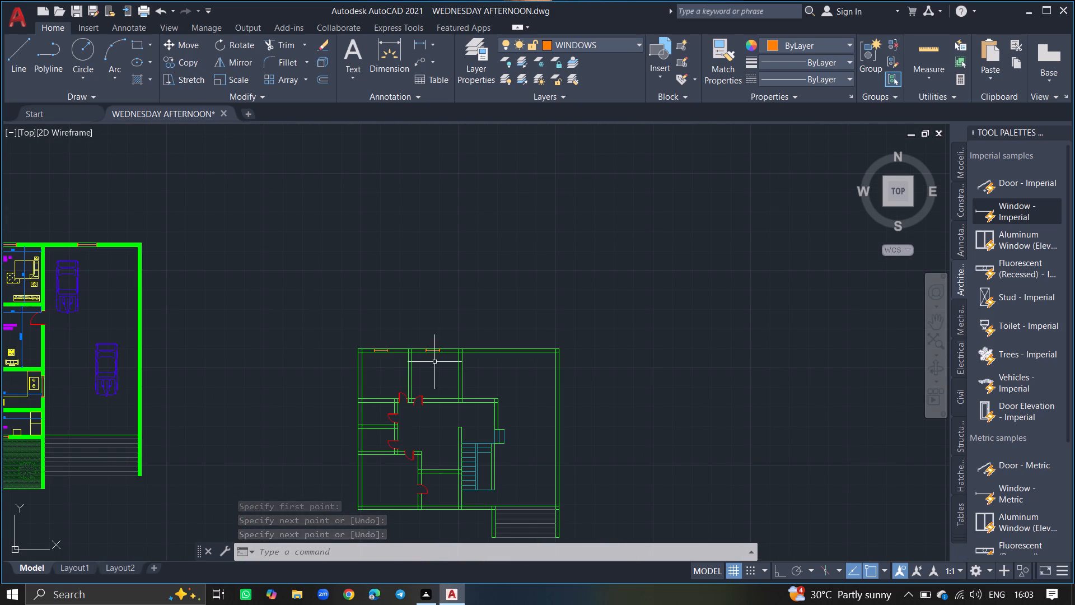
{"action": "scroll", "coordinate": [434, 347], "scroll_direction": "up", "scroll_amount": 3, "text": "ctrl"}
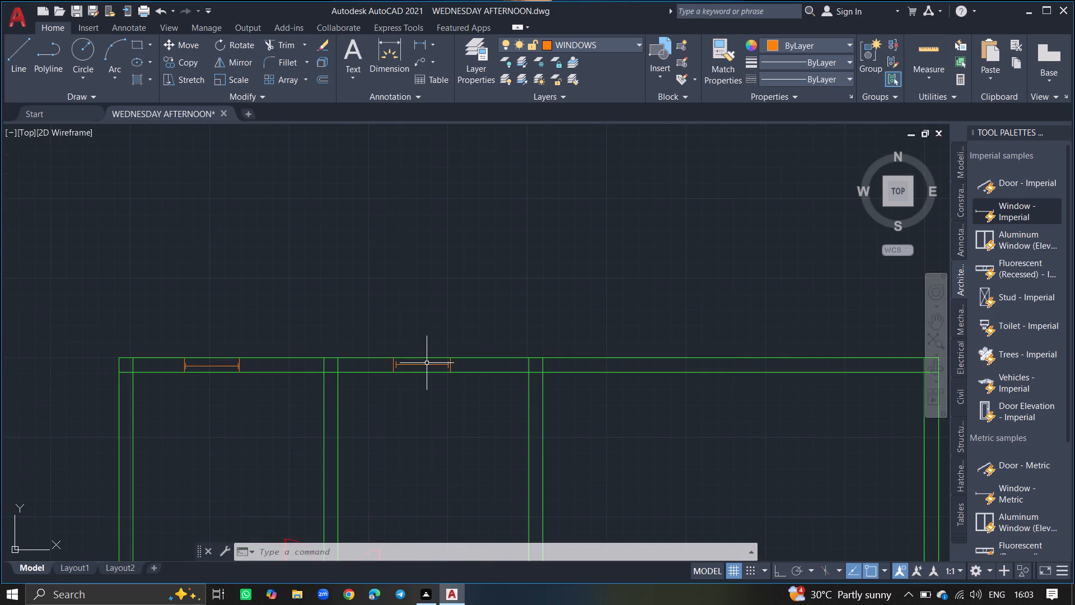
{"action": "left_click_drag", "start_coordinate": [427, 363], "coordinate": [422, 409]}
{"action": "type", "text": "COPY"}
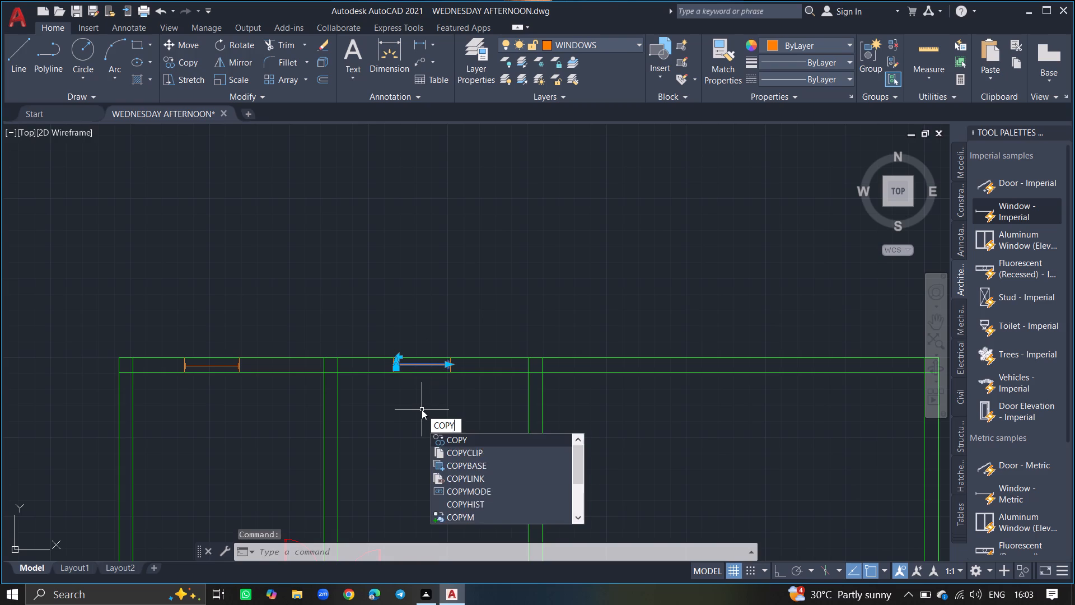
{"action": "key", "text": "Return"}
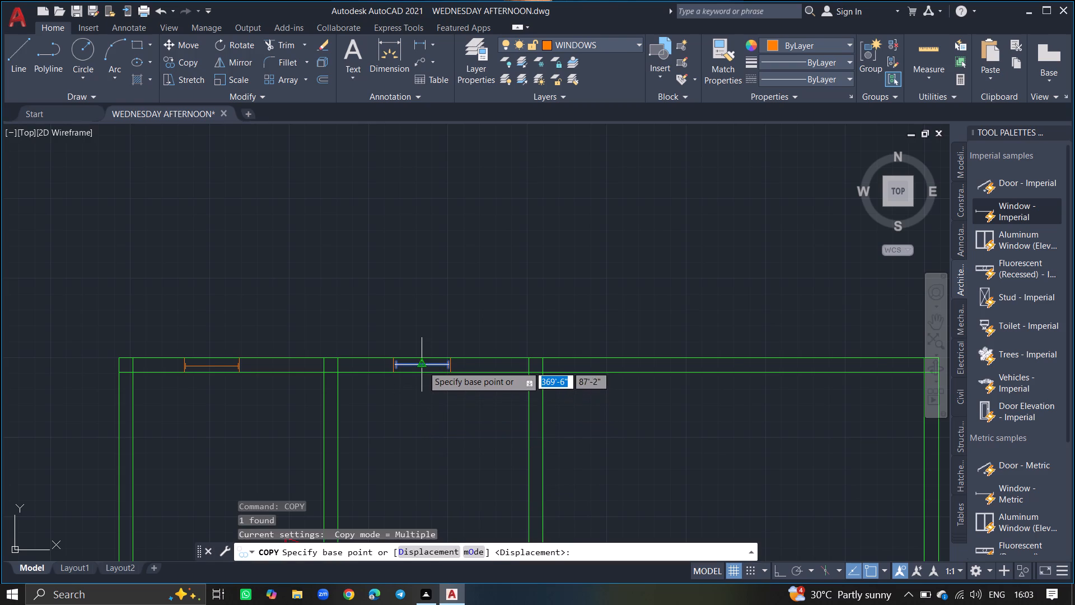
{"action": "left_click_drag", "start_coordinate": [423, 366], "coordinate": [443, 319]}
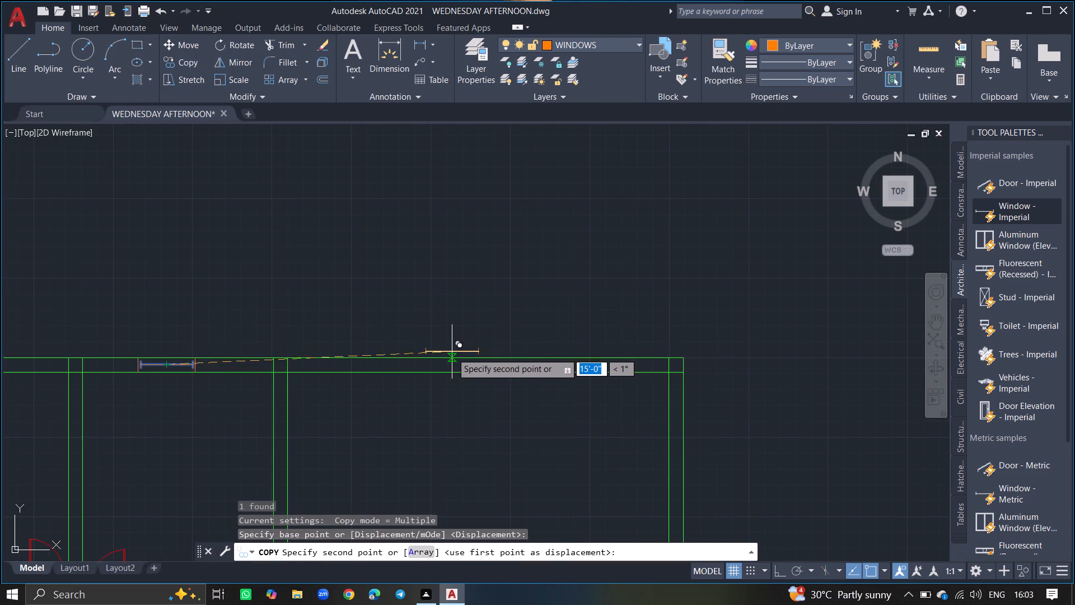
{"action": "scroll", "coordinate": [465, 365], "scroll_direction": "up", "scroll_amount": 5, "text": "ctrl"}
{"action": "left_click", "coordinate": [497, 383]}
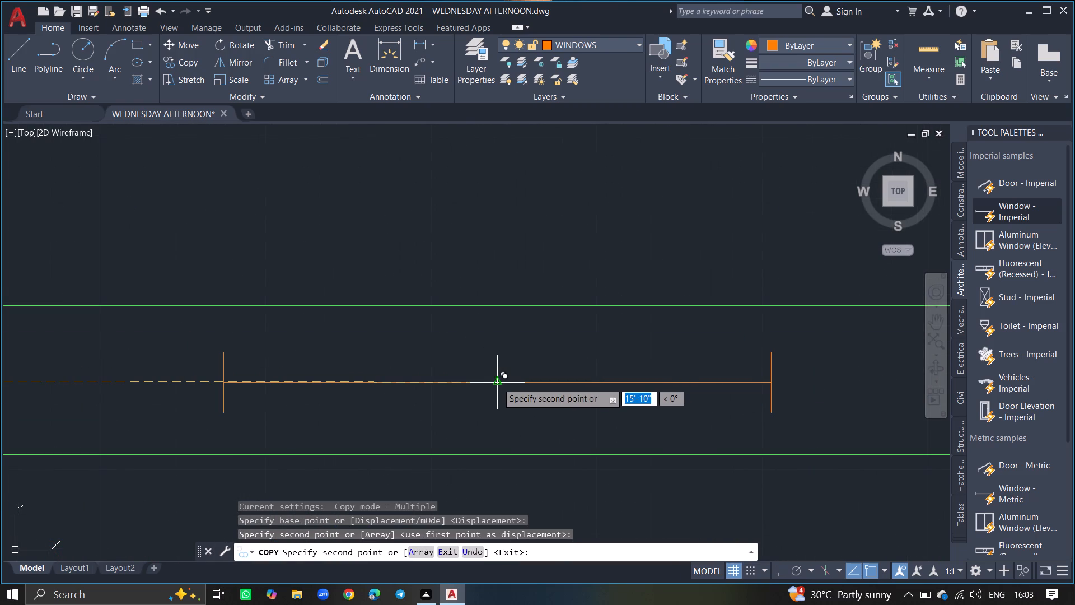
{"action": "key", "text": "Return"}
Draw a 9" vertical line across the wall just left of the newly copied window.
{"action": "key", "text": "l"}
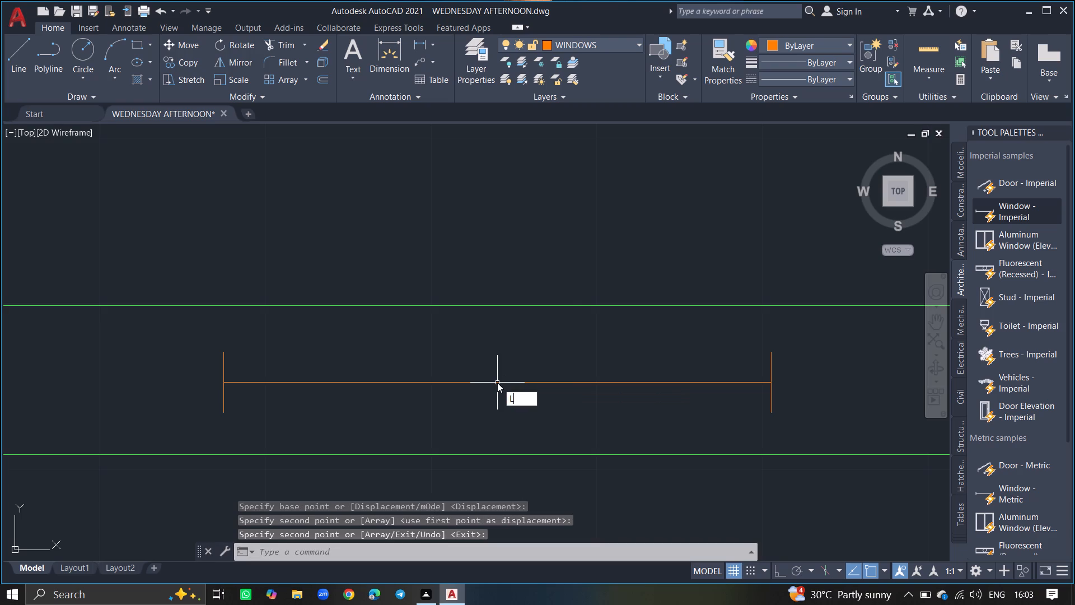
{"action": "key", "text": "Return"}
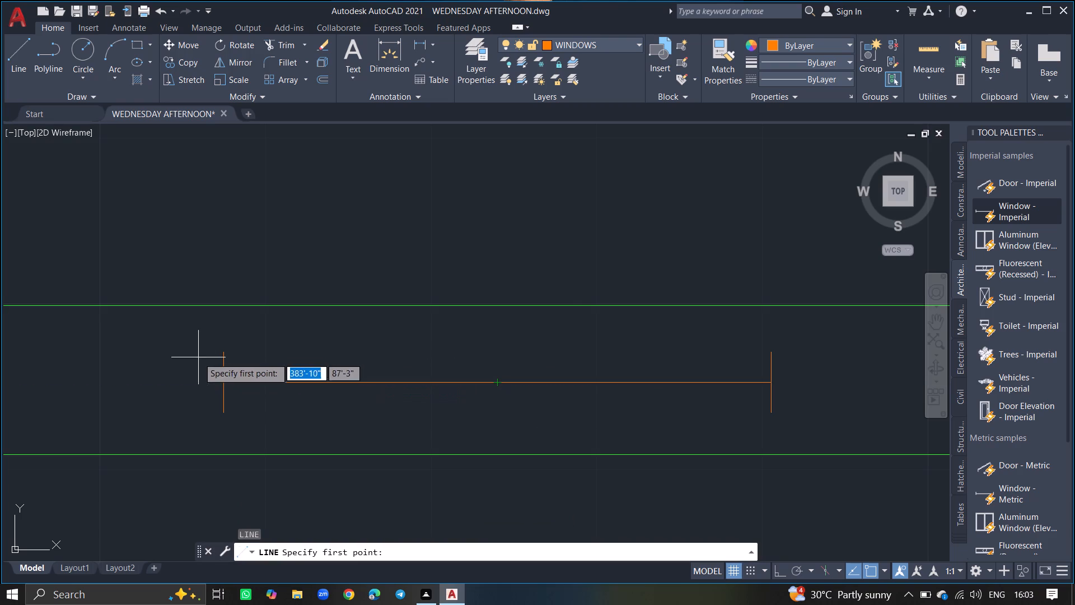
{"action": "left_click_drag", "start_coordinate": [210, 304], "coordinate": [177, 470]}
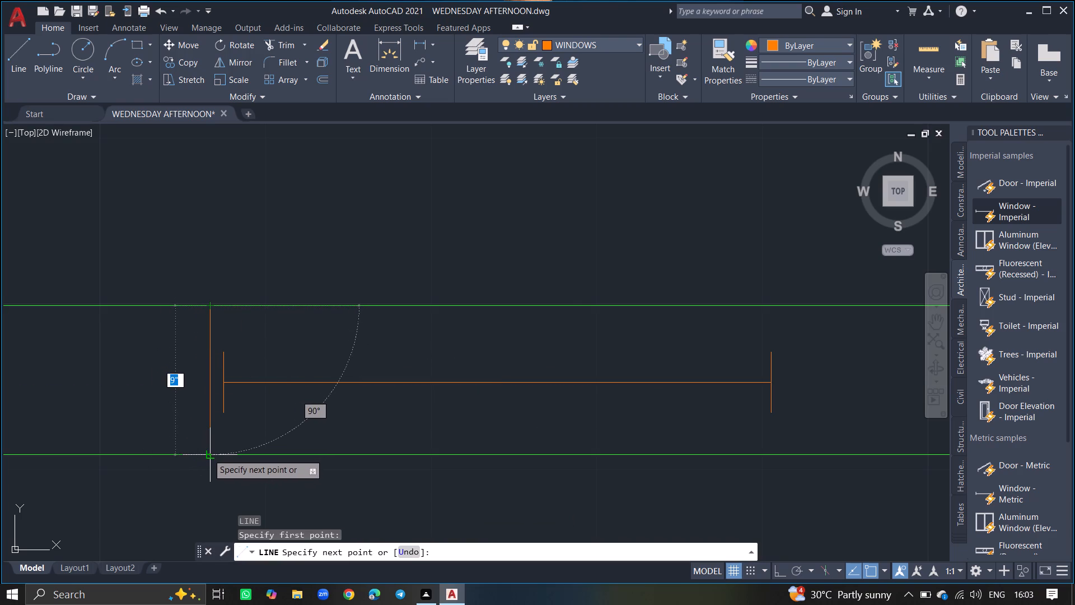
{"action": "left_click", "coordinate": [209, 454]}
{"action": "key", "text": "Return"}
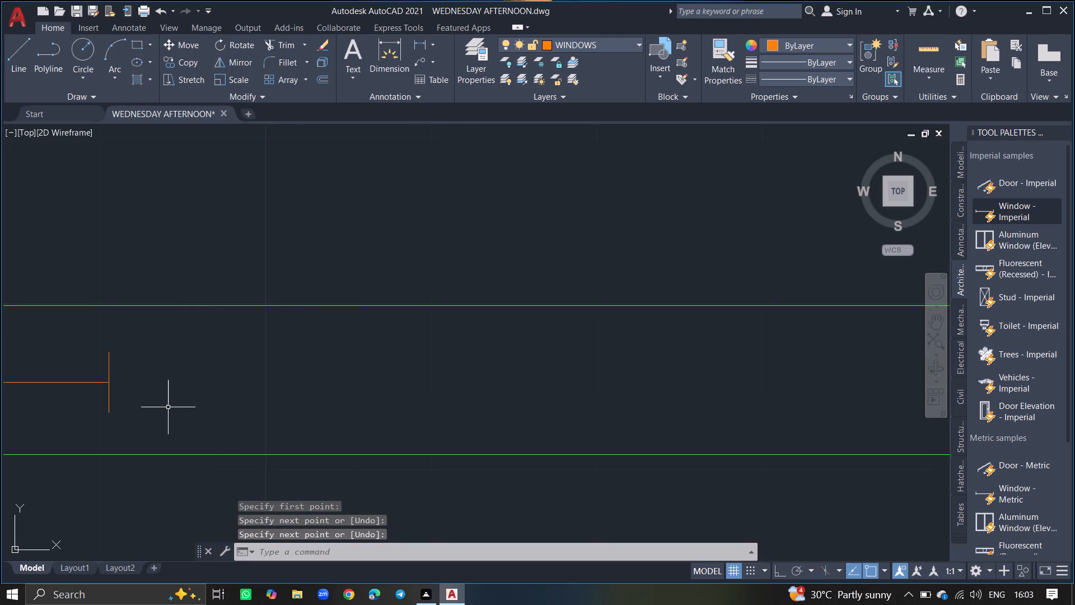
Draw a 9" vertical line across the wall just right of the newly copied window.
{"action": "key", "text": "l"}
{"action": "key", "text": "Return"}
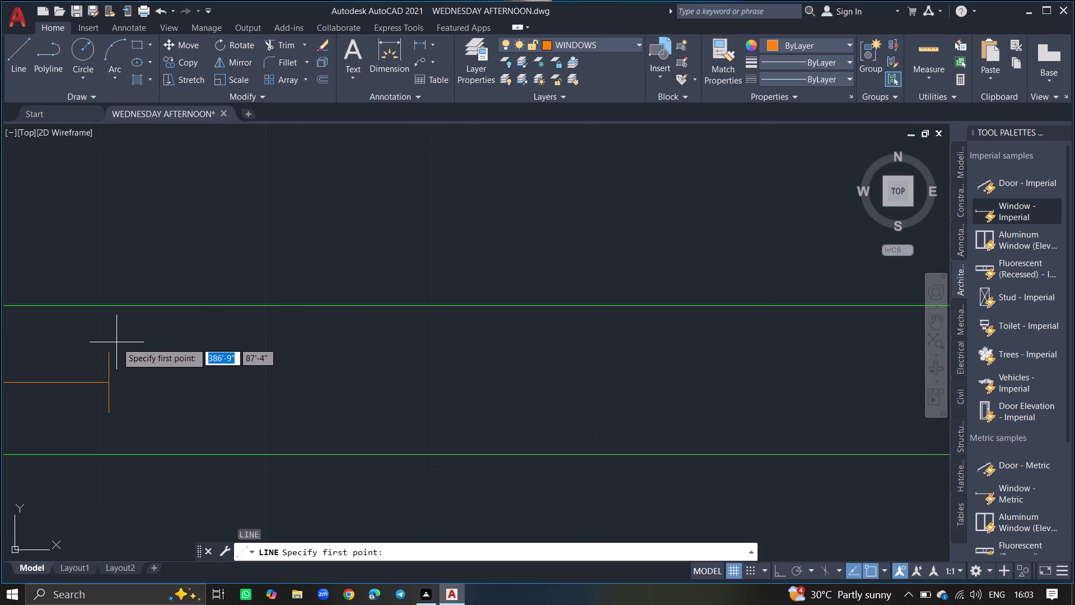
{"action": "left_click", "coordinate": [118, 307]}
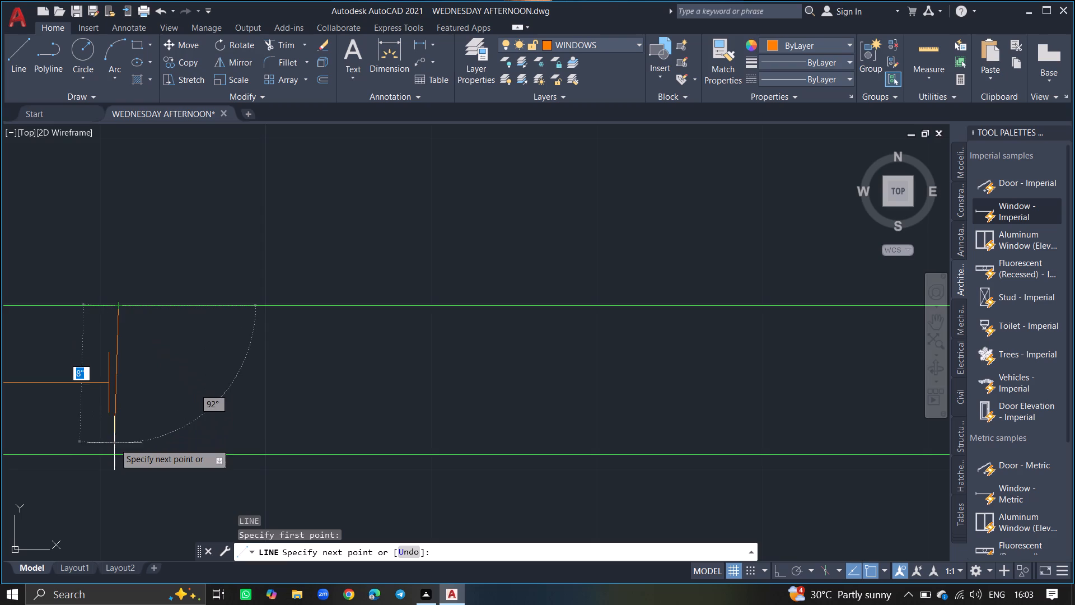
{"action": "left_click", "coordinate": [116, 453]}
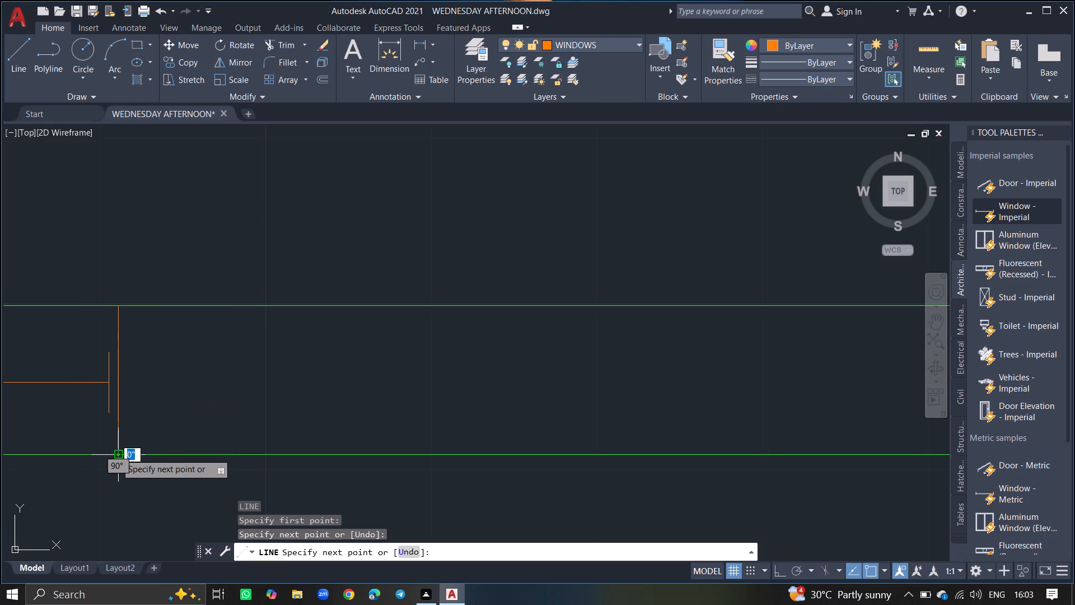
{"action": "key", "text": "Return"}
Copy the top-left room's window by its midpoint down into the small room directly below, near the left exterior wall.
{"action": "scroll", "coordinate": [116, 453], "scroll_direction": "down", "scroll_amount": 8, "text": "ctrl"}
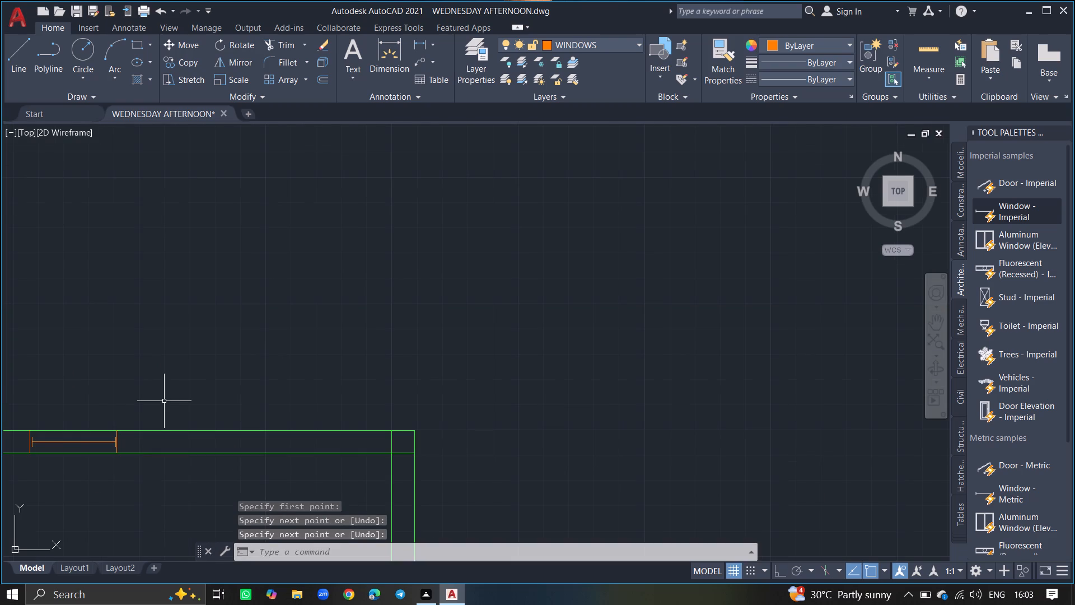
{"action": "scroll", "coordinate": [164, 401], "scroll_direction": "down", "scroll_amount": 4, "text": "ctrl"}
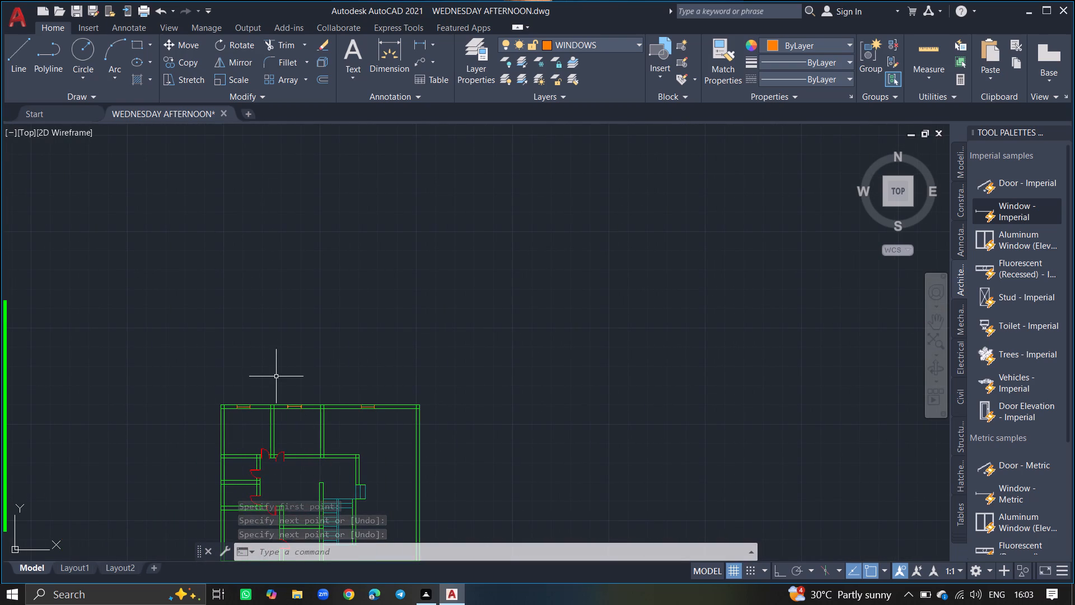
{"action": "scroll", "coordinate": [258, 423], "scroll_direction": "up", "scroll_amount": 4, "text": "ctrl"}
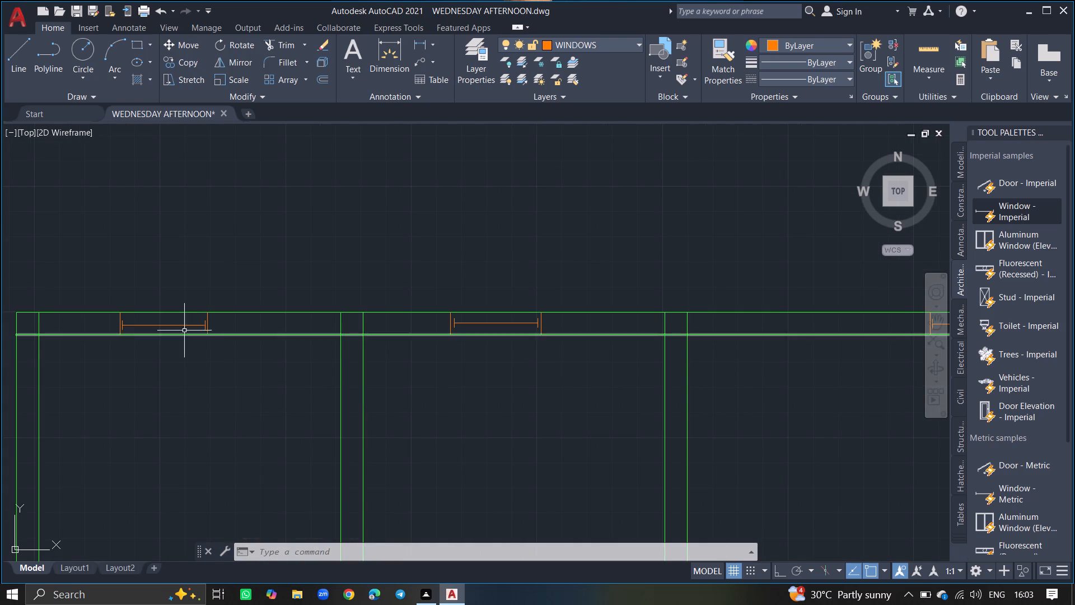
{"action": "left_click_drag", "start_coordinate": [184, 323], "coordinate": [175, 364]}
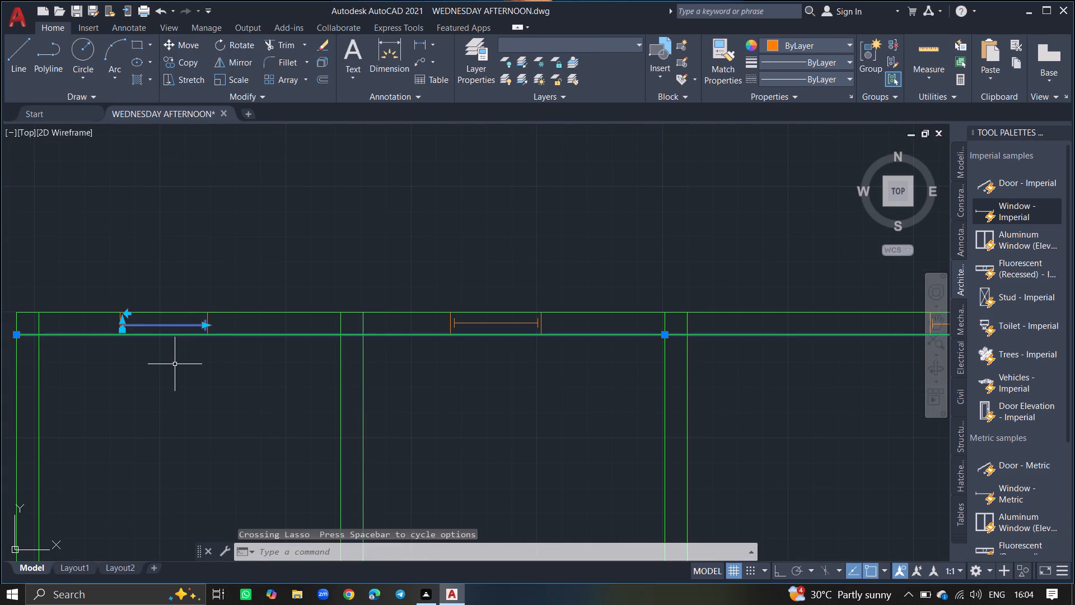
{"action": "key", "text": "Escape"}
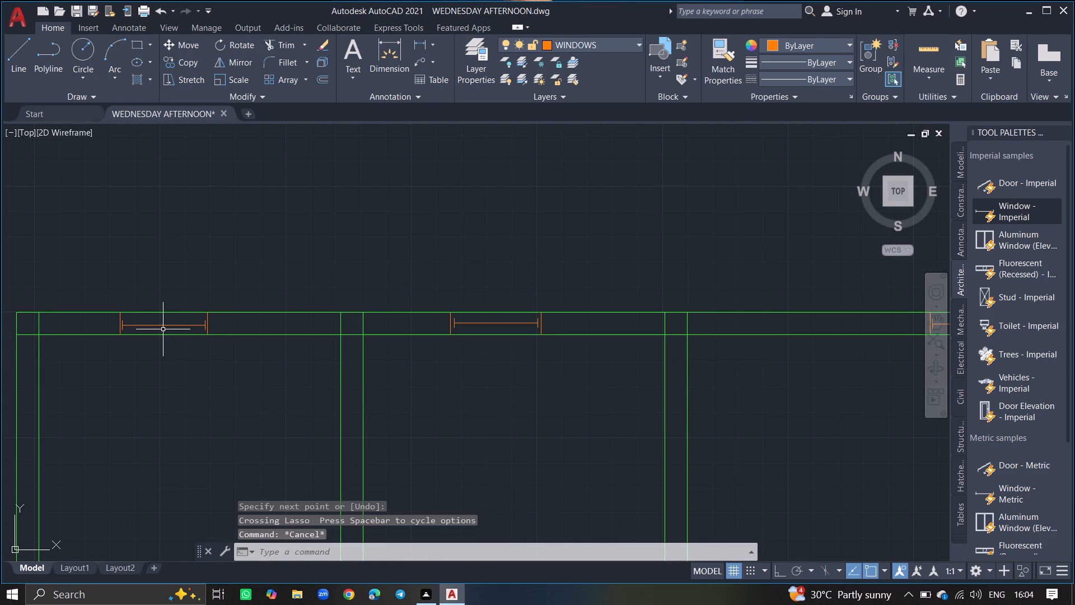
{"action": "left_click_drag", "start_coordinate": [163, 326], "coordinate": [163, 375]}
{"action": "type", "text": "COPY"}
{"action": "key", "text": "Return"}
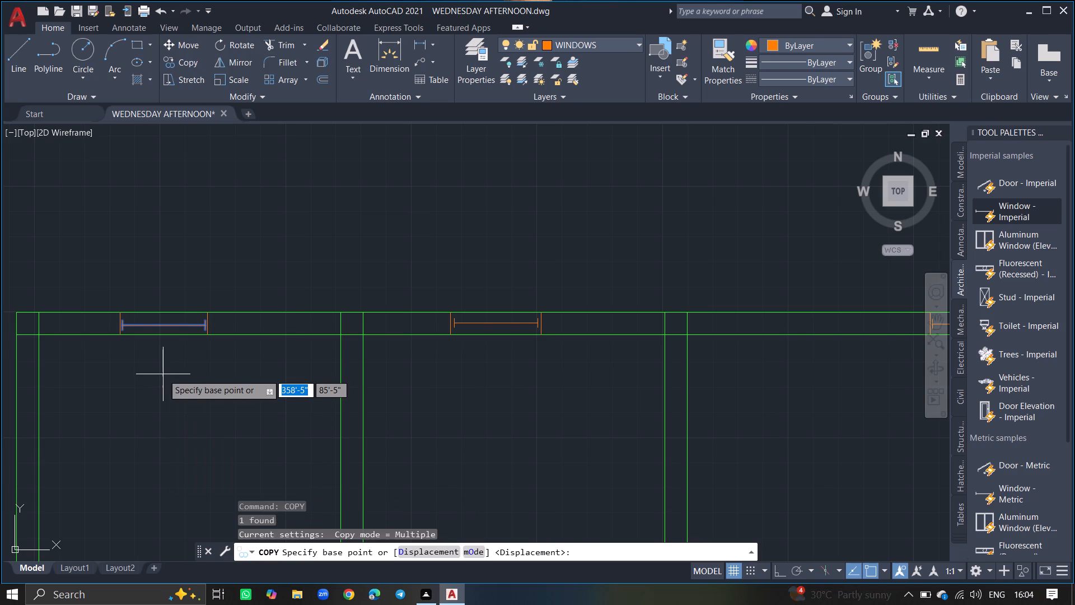
{"action": "left_click_drag", "start_coordinate": [165, 327], "coordinate": [174, 258]}
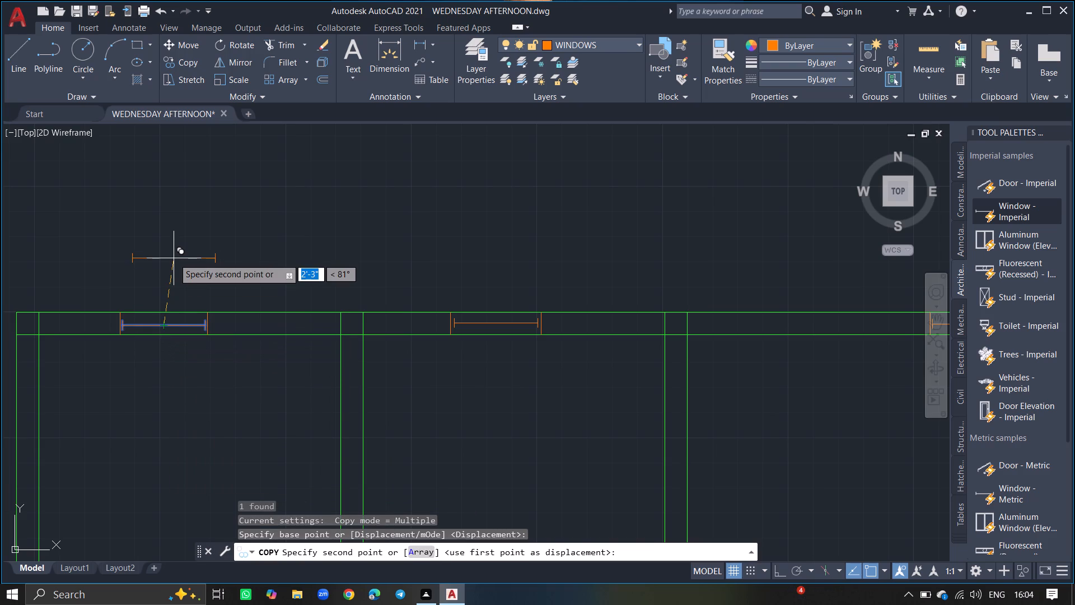
{"action": "scroll", "coordinate": [174, 258], "scroll_direction": "down", "scroll_amount": 1, "text": "ctrl"}
{"action": "scroll", "coordinate": [143, 427], "scroll_direction": "down", "scroll_amount": 1, "text": "ctrl"}
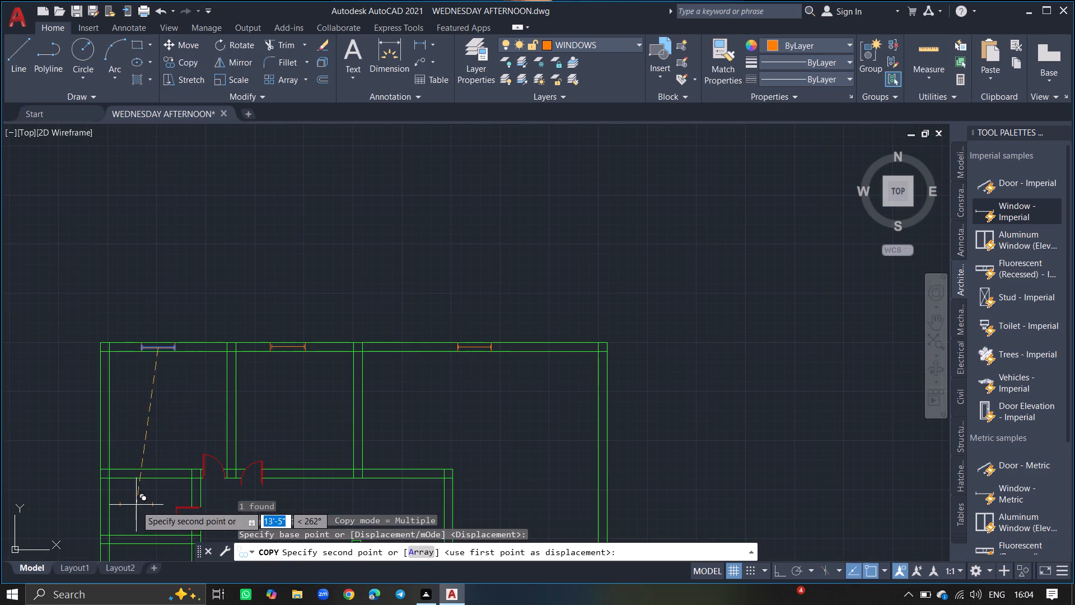
{"action": "left_click", "coordinate": [134, 511]}
{"action": "key", "text": "Return"}
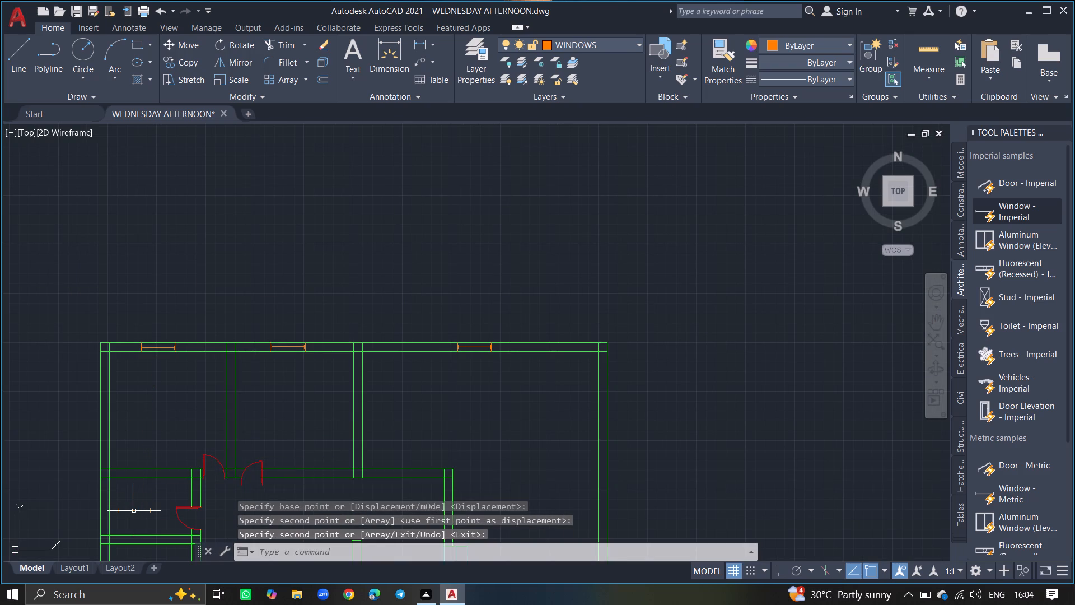
Rotate the window copy in the small left room 90° about its midpoint so it stands vertical.
{"action": "left_click", "coordinate": [134, 511]}
{"action": "type", "text": "RO"}
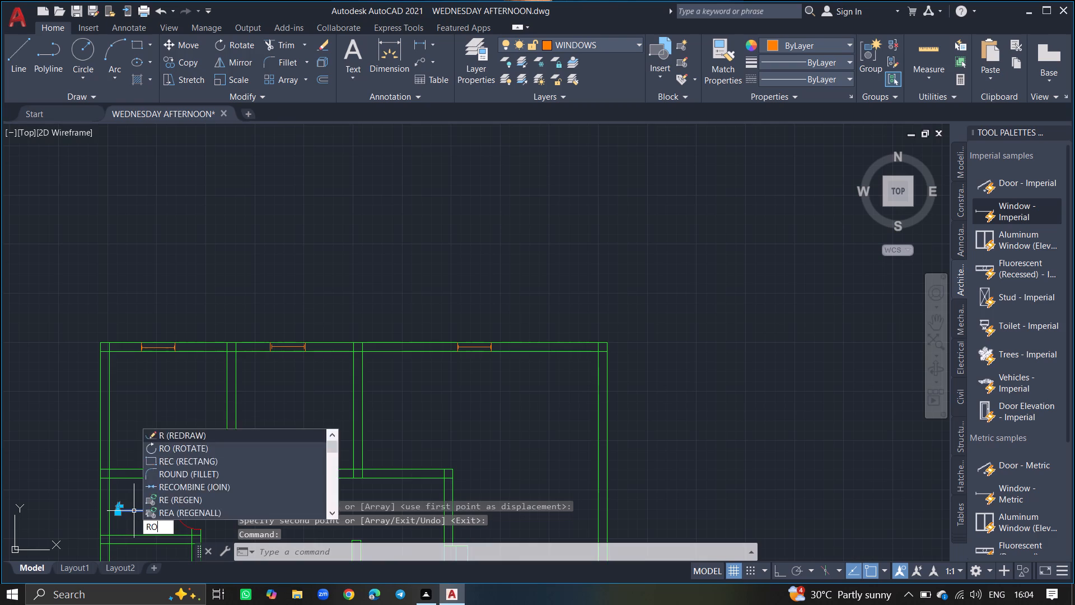
{"action": "key", "text": "Return"}
{"action": "left_click", "coordinate": [134, 511]}
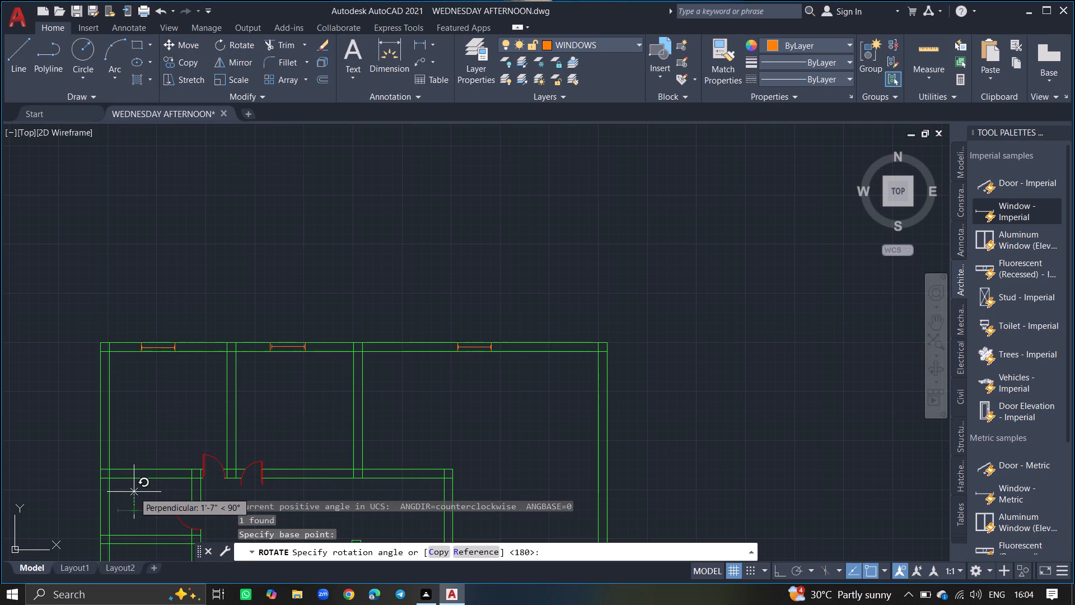
{"action": "left_click", "coordinate": [134, 491]}
{"action": "left_click", "coordinate": [134, 491]}
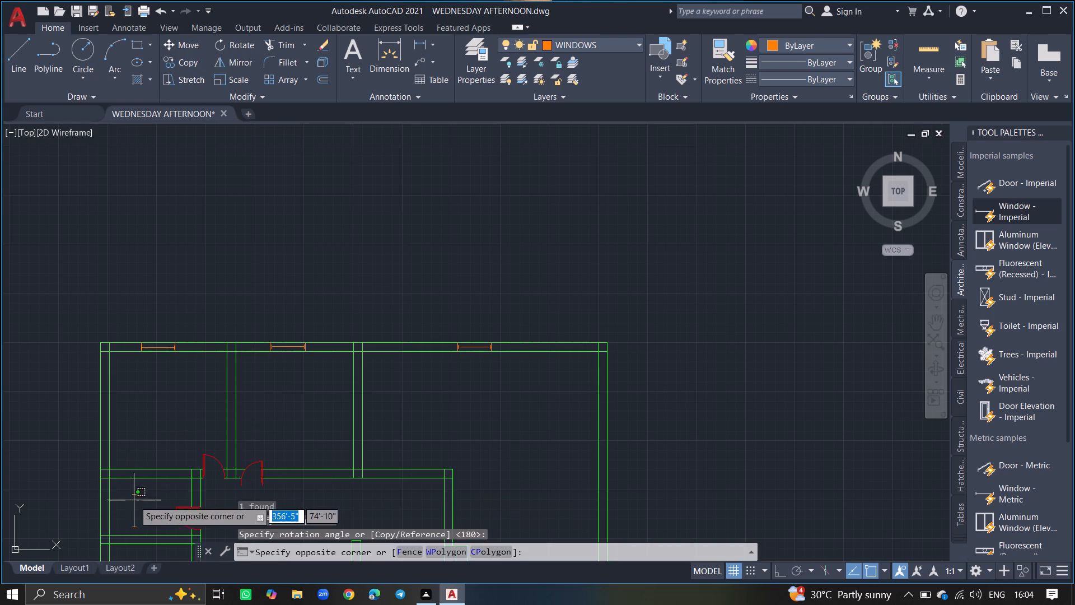
Move the vertical window in the small left room by its midpoint into the centre of the left exterior wall.
{"action": "left_click", "coordinate": [130, 512]}
{"action": "type", "text": "MOVE"}
{"action": "key", "text": "Return"}
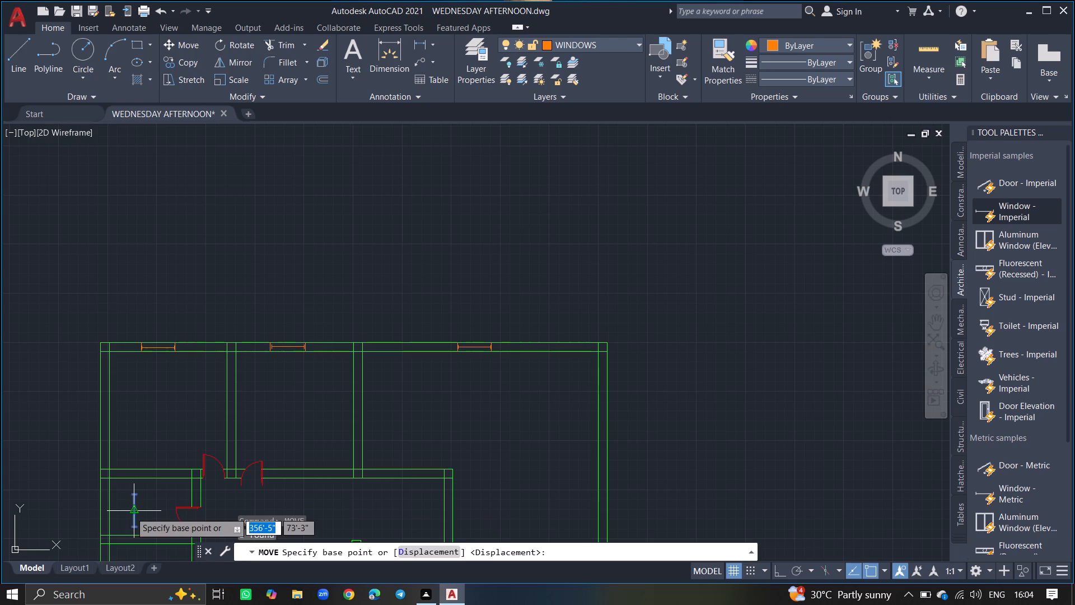
{"action": "left_click", "coordinate": [130, 512]}
{"action": "scroll", "coordinate": [100, 502], "scroll_direction": "up", "scroll_amount": 2, "text": "ctrl"}
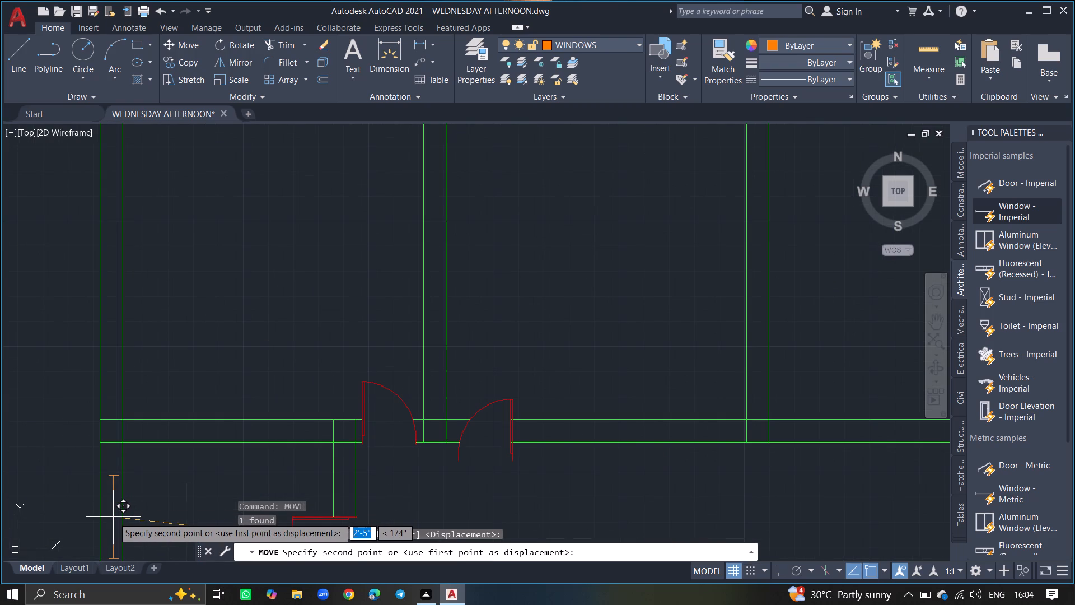
{"action": "left_click", "coordinate": [111, 517]}
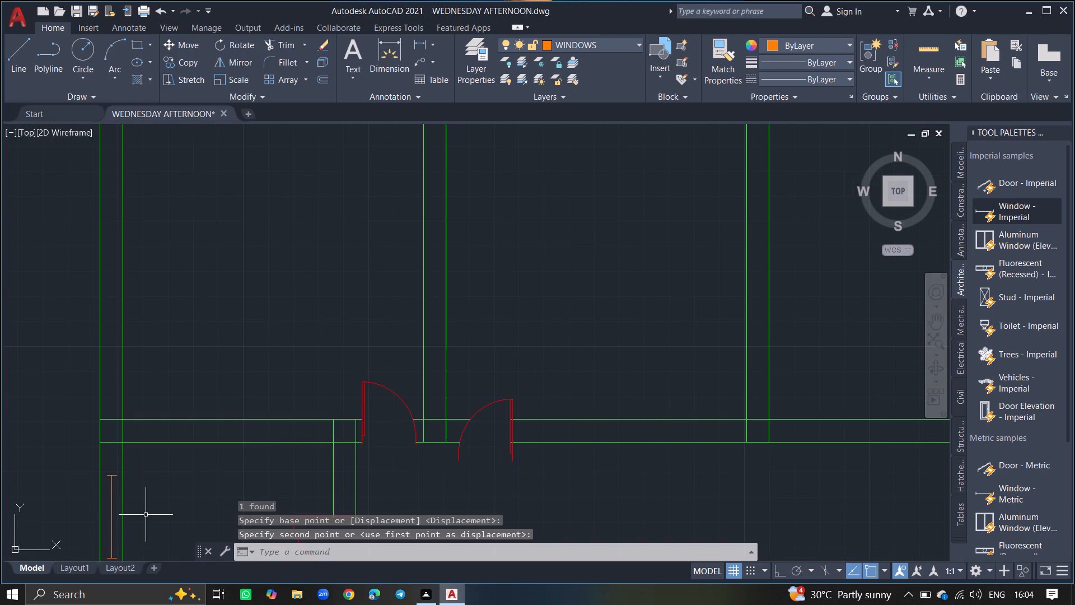
Draw a 9" horizontal line across the left exterior wall just above the vertical window.
{"action": "key", "text": "l"}
{"action": "key", "text": "Return"}
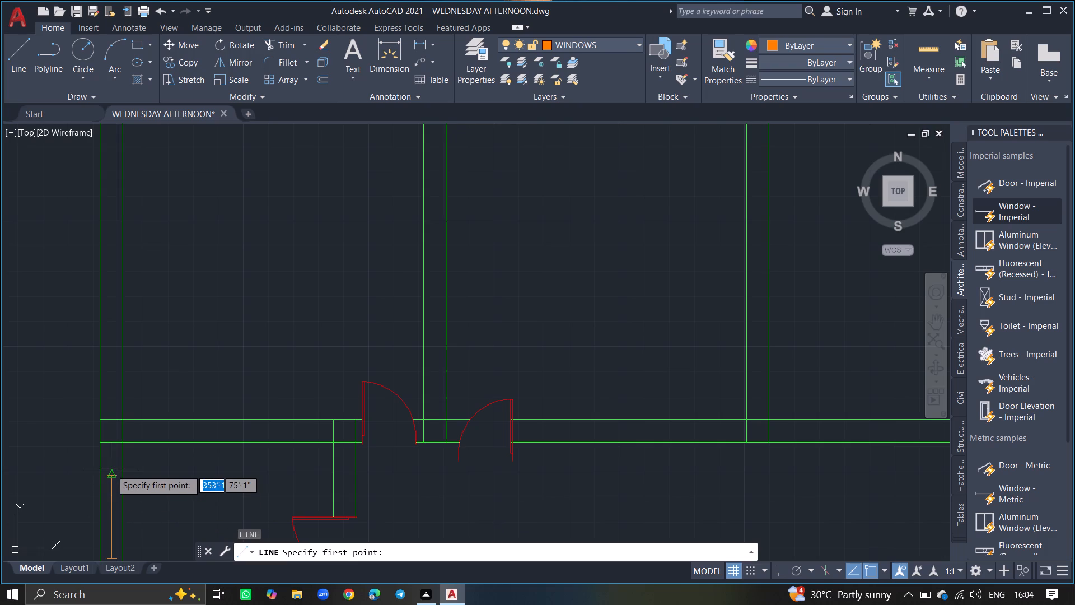
{"action": "scroll", "coordinate": [111, 469], "scroll_direction": "up", "scroll_amount": 4, "text": "ctrl"}
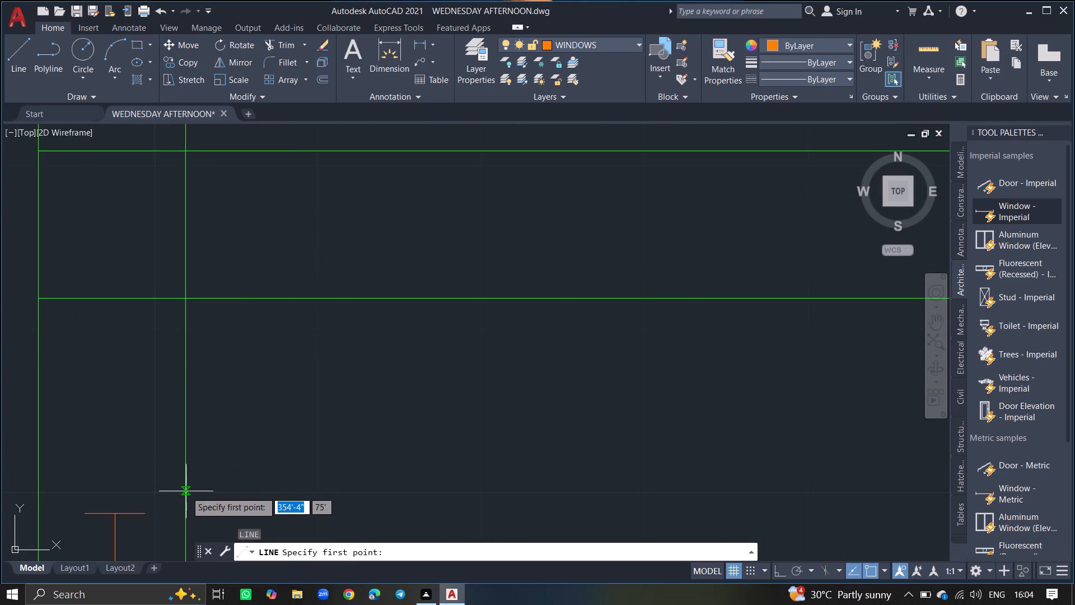
{"action": "left_click_drag", "start_coordinate": [186, 491], "coordinate": [108, 484]}
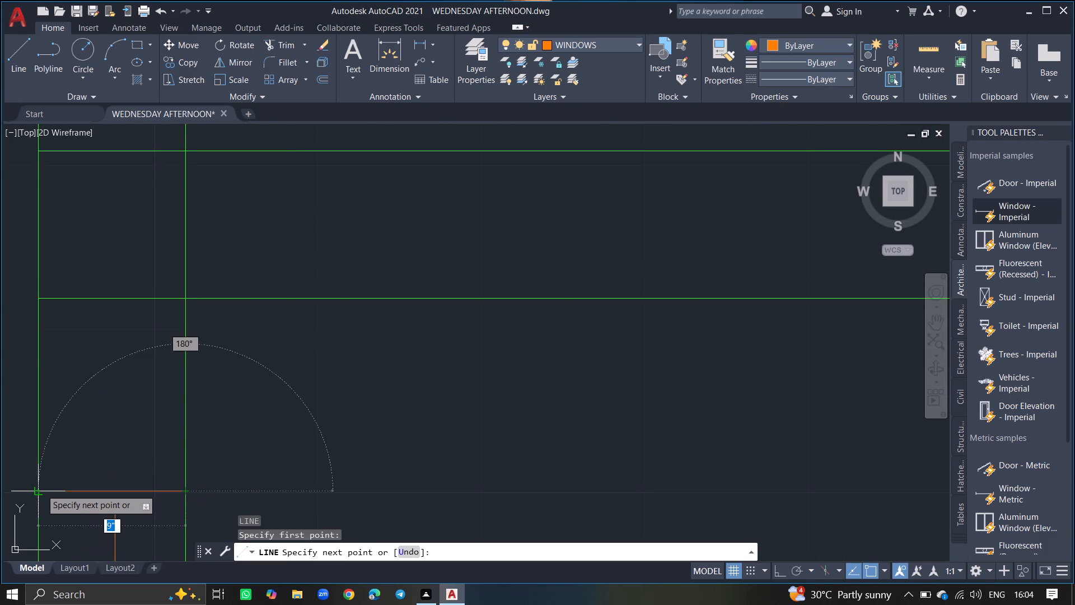
{"action": "left_click", "coordinate": [38, 489]}
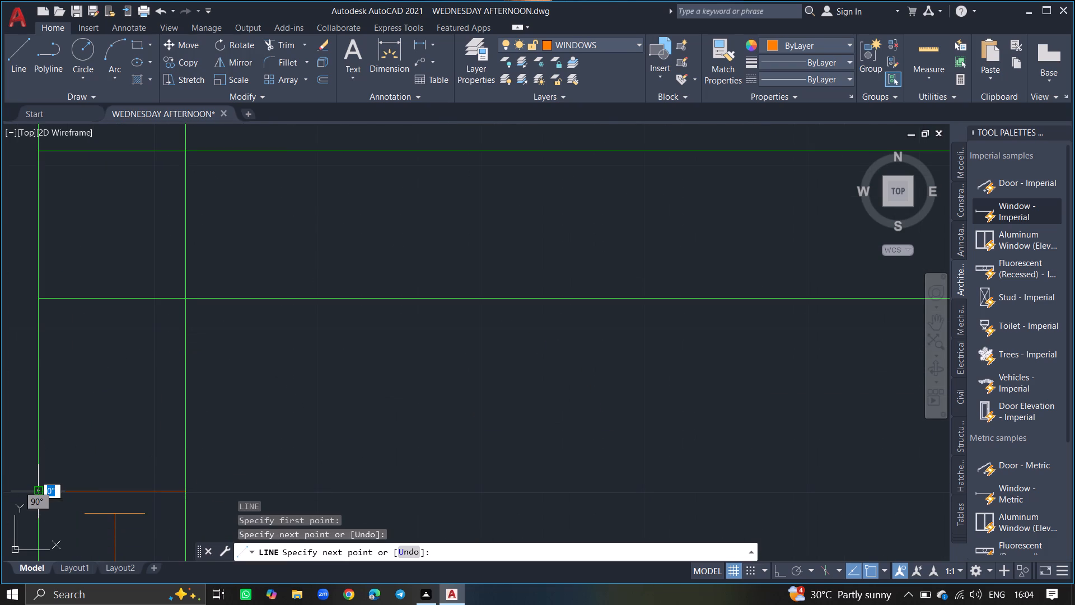
{"action": "key", "text": "Return"}
Draw a 9" horizontal line across the left exterior wall just below the vertical window.
{"action": "scroll", "coordinate": [36, 489], "scroll_direction": "down", "scroll_amount": 5, "text": "ctrl"}
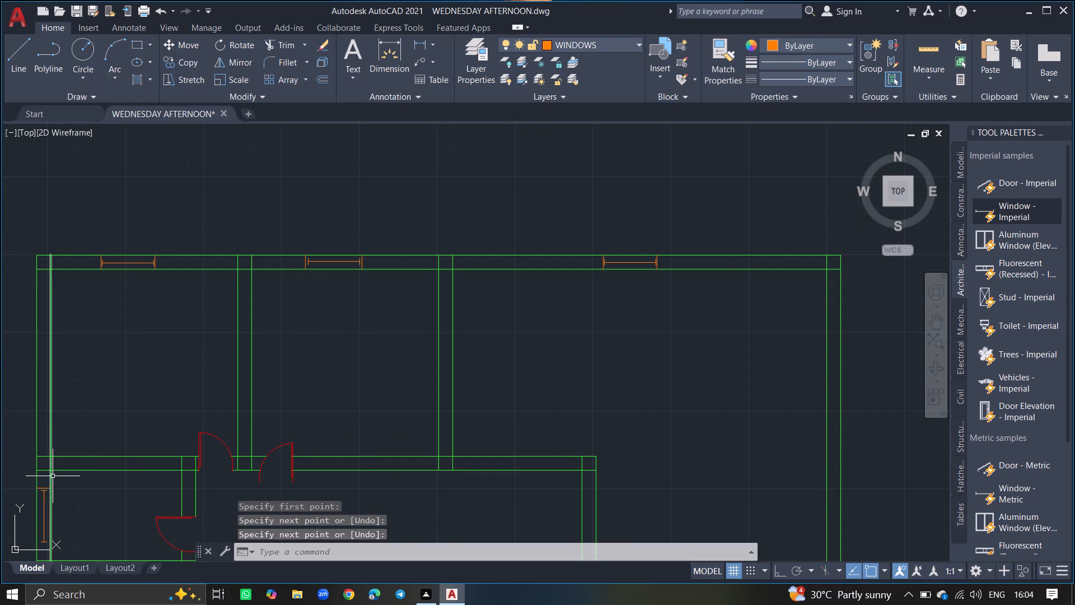
{"action": "scroll", "coordinate": [69, 448], "scroll_direction": "down", "scroll_amount": 4, "text": "ctrl"}
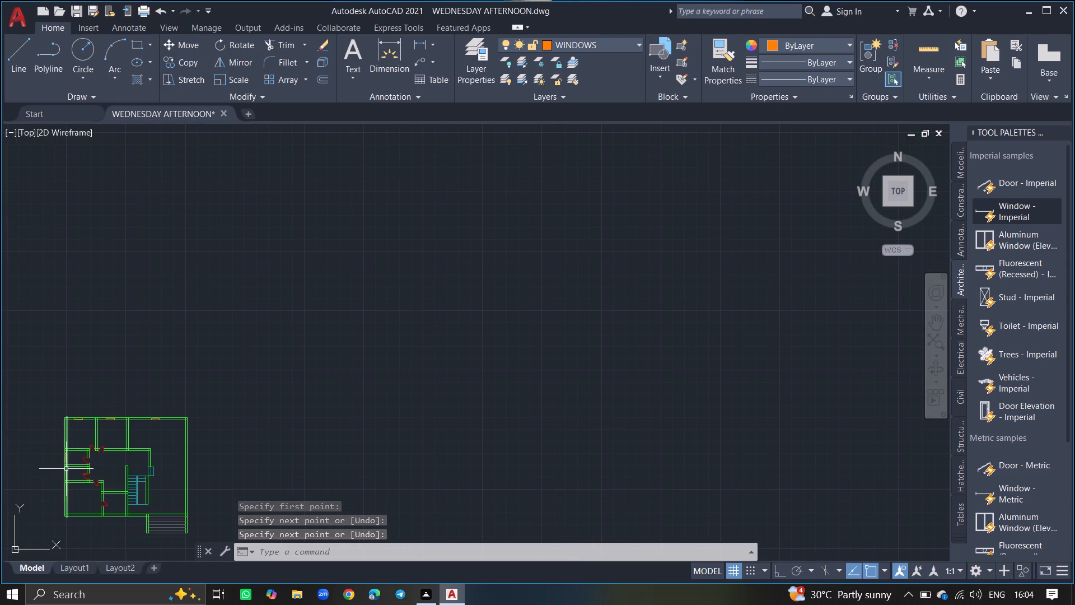
{"action": "scroll", "coordinate": [66, 469], "scroll_direction": "up", "scroll_amount": 5, "text": "ctrl"}
{"action": "scroll", "coordinate": [49, 415], "scroll_direction": "up", "scroll_amount": 5, "text": "ctrl"}
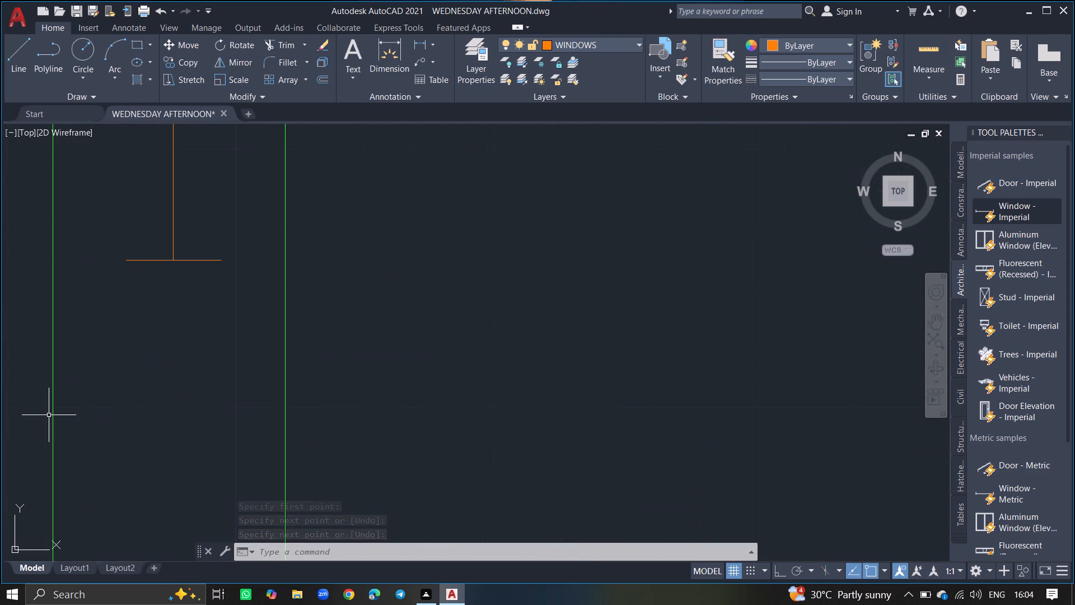
{"action": "key", "text": "l"}
{"action": "key", "text": "Return"}
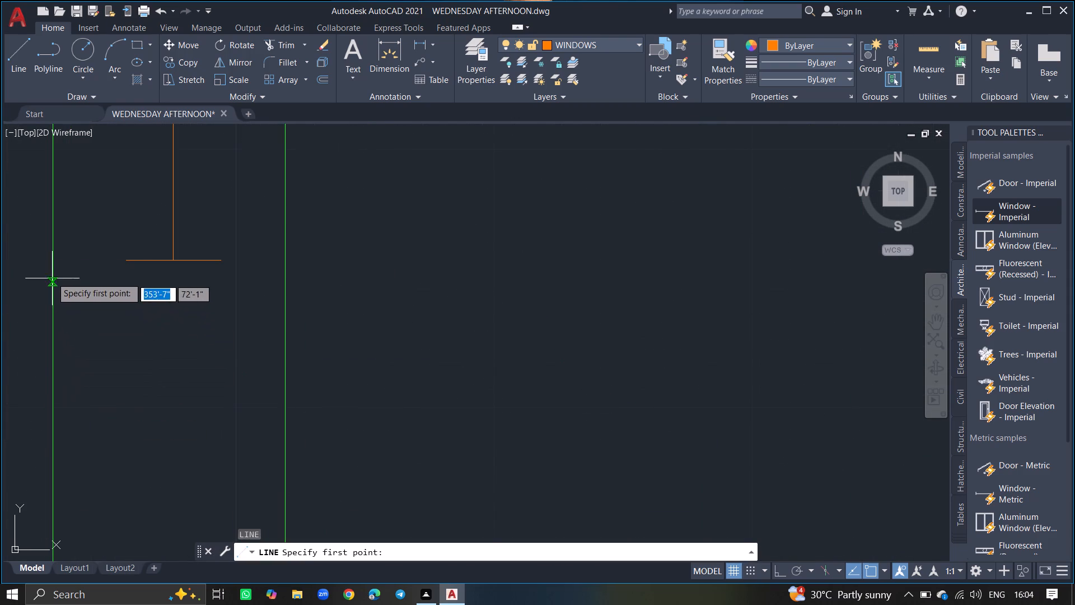
{"action": "left_click_drag", "start_coordinate": [52, 280], "coordinate": [209, 292]}
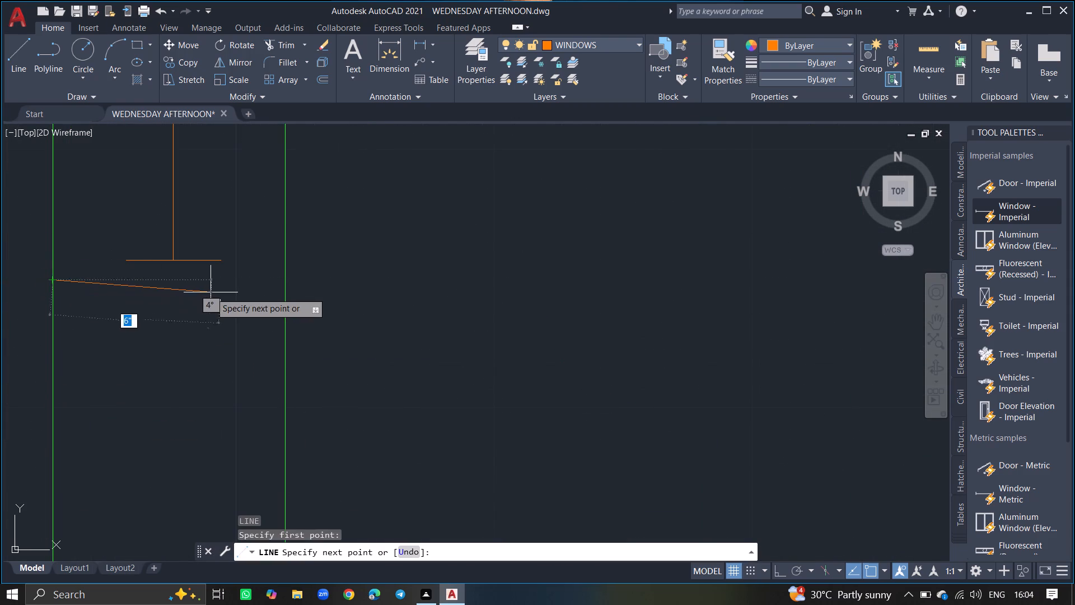
{"action": "left_click", "coordinate": [283, 278]}
{"action": "key", "text": "Return"}
Copy the vertical window by its midpoint down to the next small room, once on the wall's inner face and once 5'-9" straight down.
{"action": "scroll", "coordinate": [283, 278], "scroll_direction": "down", "scroll_amount": 5, "text": "ctrl"}
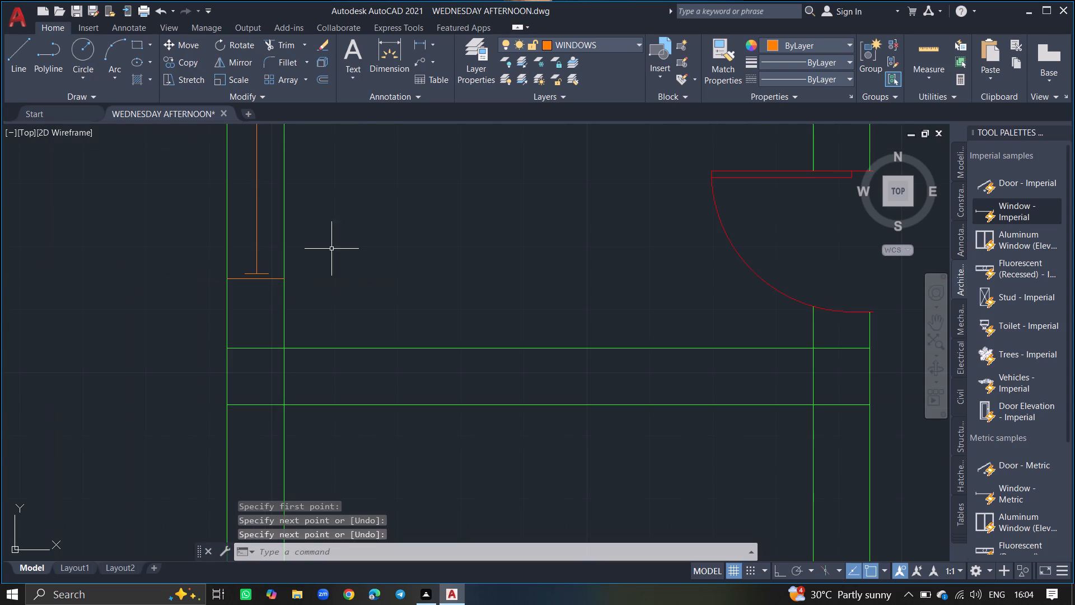
{"action": "scroll", "coordinate": [339, 248], "scroll_direction": "down", "scroll_amount": 4, "text": "ctrl"}
{"action": "left_click_drag", "start_coordinate": [325, 240], "coordinate": [287, 251]}
{"action": "type", "text": "COPY"}
{"action": "key", "text": "Return"}
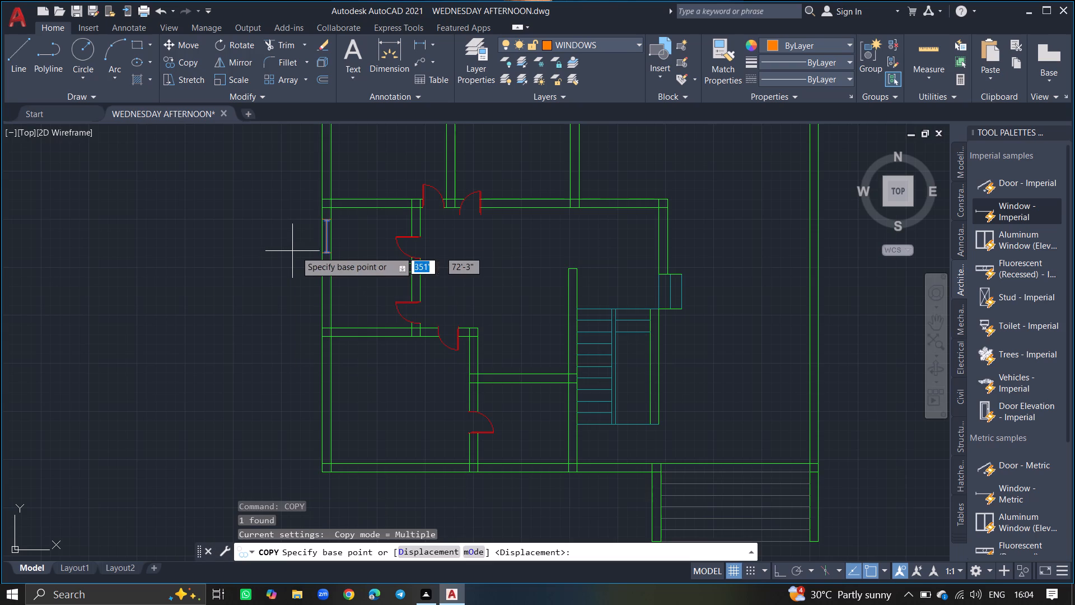
{"action": "left_click_drag", "start_coordinate": [325, 236], "coordinate": [330, 279]}
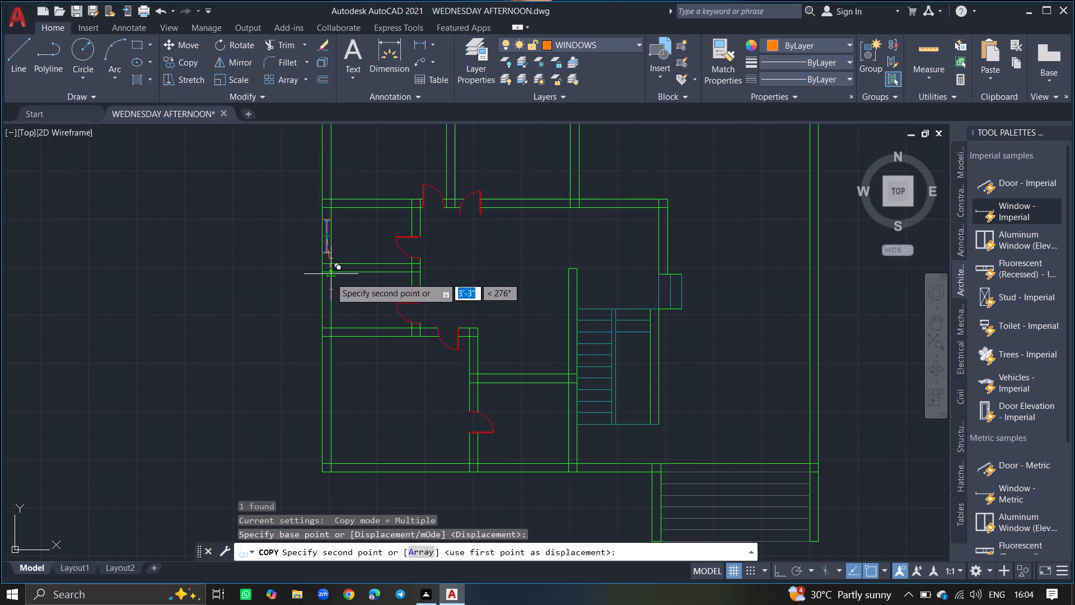
{"action": "left_click_drag", "start_coordinate": [330, 279], "coordinate": [329, 301]}
{"action": "scroll", "coordinate": [329, 301], "scroll_direction": "up", "scroll_amount": 6, "text": "ctrl"}
{"action": "scroll", "coordinate": [286, 349], "scroll_direction": "down", "scroll_amount": 4, "text": "ctrl"}
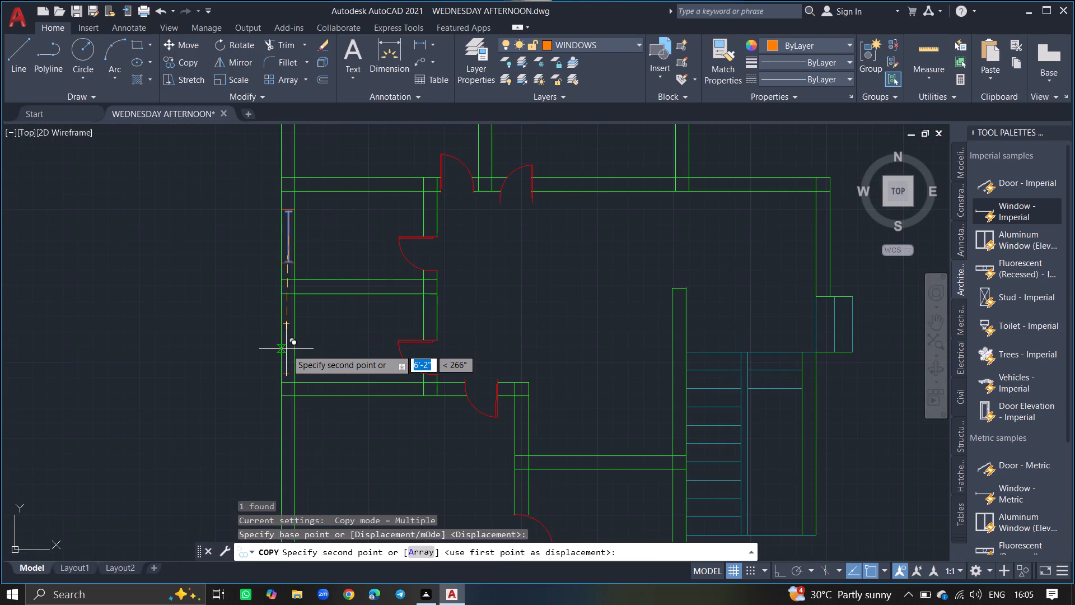
{"action": "left_click", "coordinate": [288, 343]}
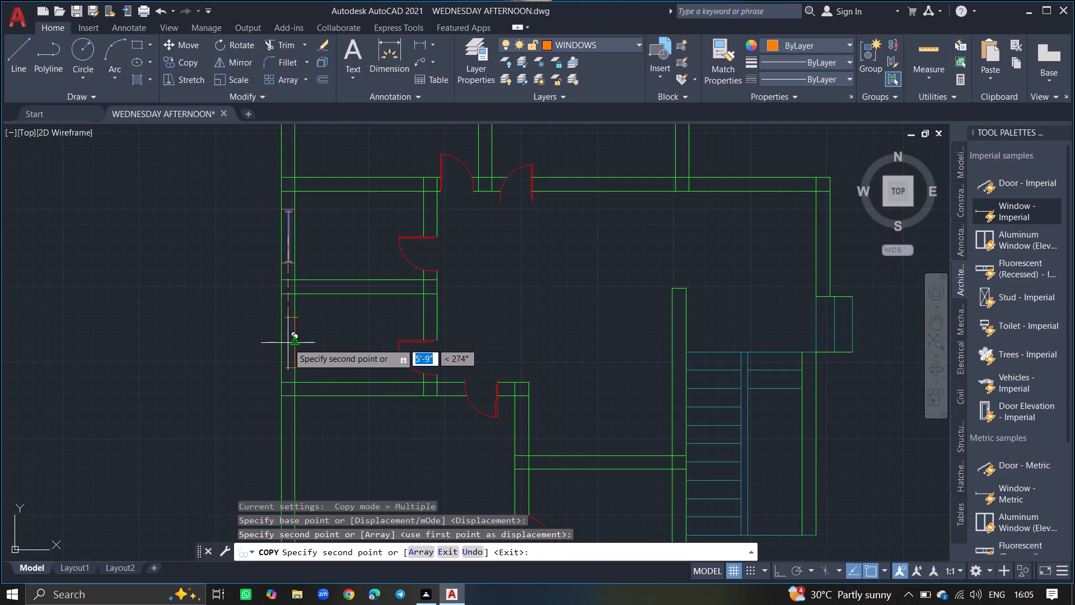
{"action": "scroll", "coordinate": [288, 343], "scroll_direction": "up", "scroll_amount": 4, "text": "ctrl"}
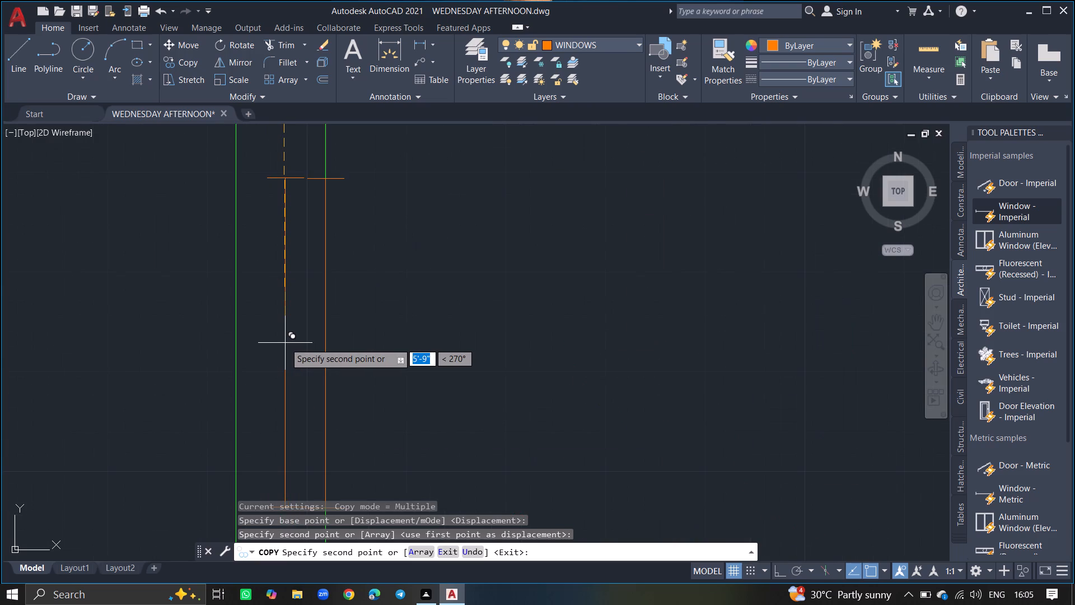
{"action": "left_click", "coordinate": [285, 343]}
{"action": "key", "text": "Return"}
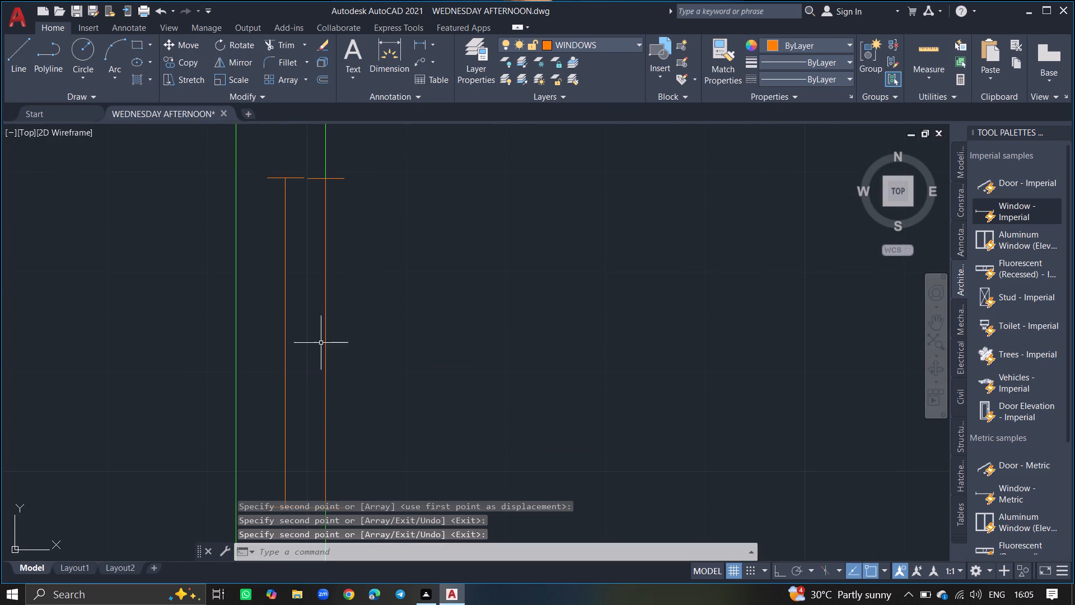
Erase the misplaced window copy lying on the inner face of the left exterior wall.
{"action": "left_click", "coordinate": [325, 343]}
{"action": "key", "text": "Delete"}
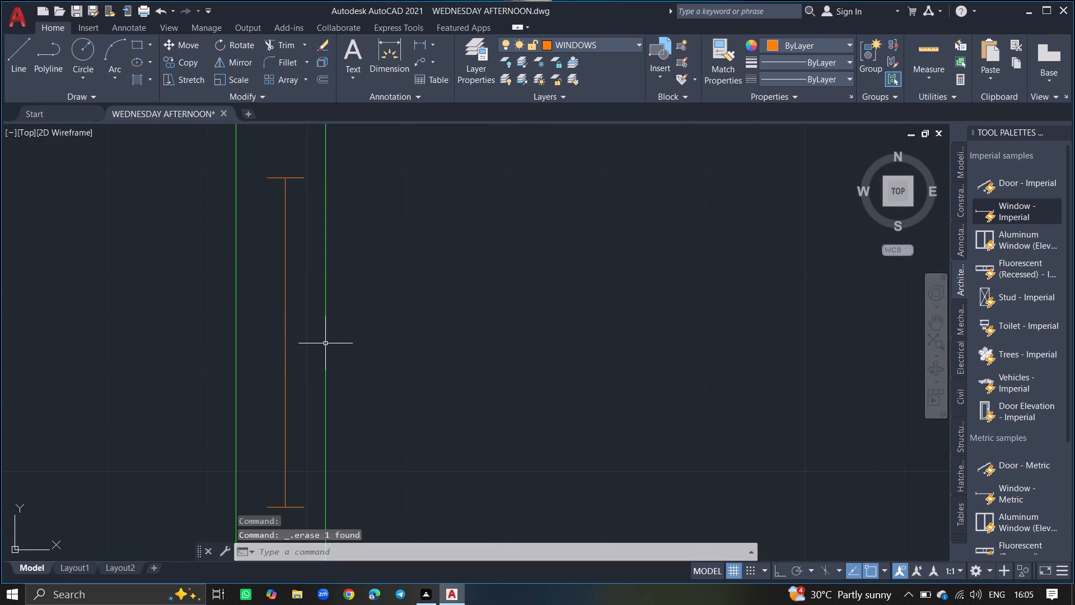
Draw a 9" horizontal line across the left exterior wall just above the lower vertical window.
{"action": "key", "text": "l"}
{"action": "key", "text": "Return"}
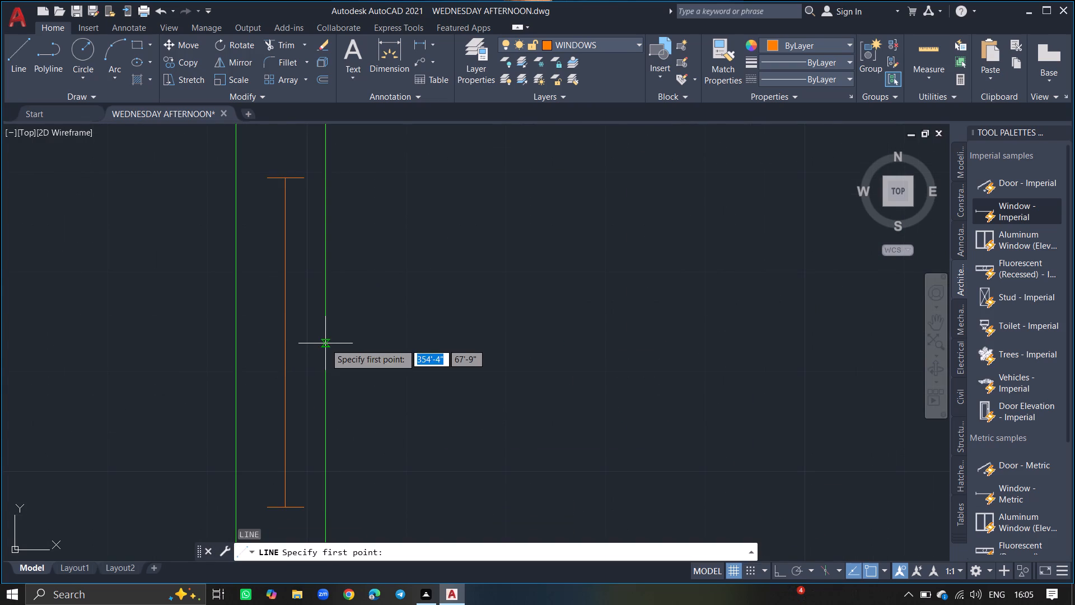
{"action": "left_click_drag", "start_coordinate": [325, 162], "coordinate": [318, 165]}
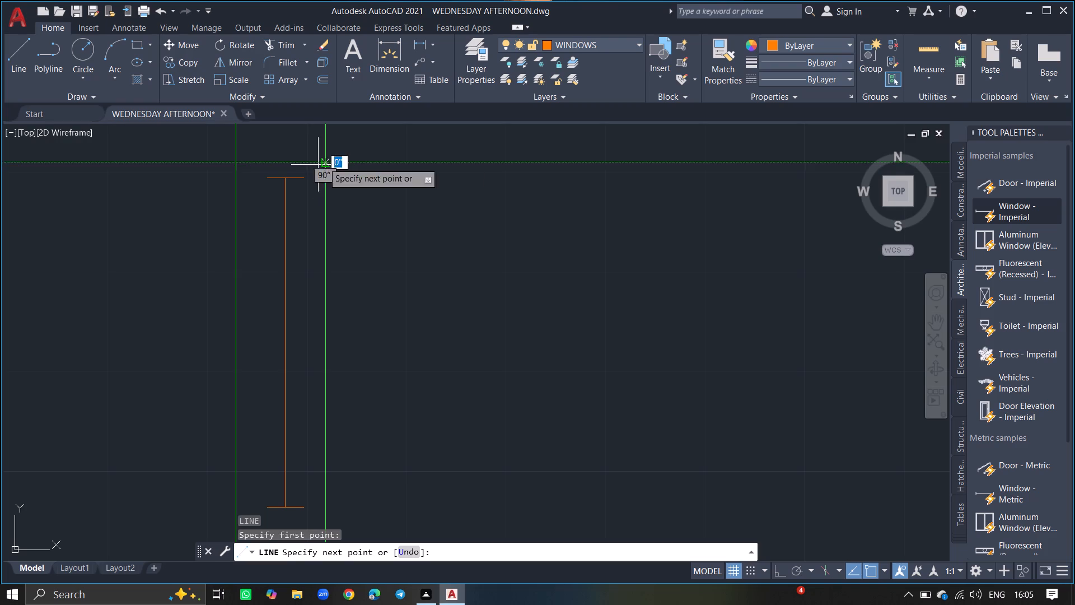
{"action": "left_click_drag", "start_coordinate": [318, 165], "coordinate": [260, 171]}
{"action": "left_click", "coordinate": [236, 162]}
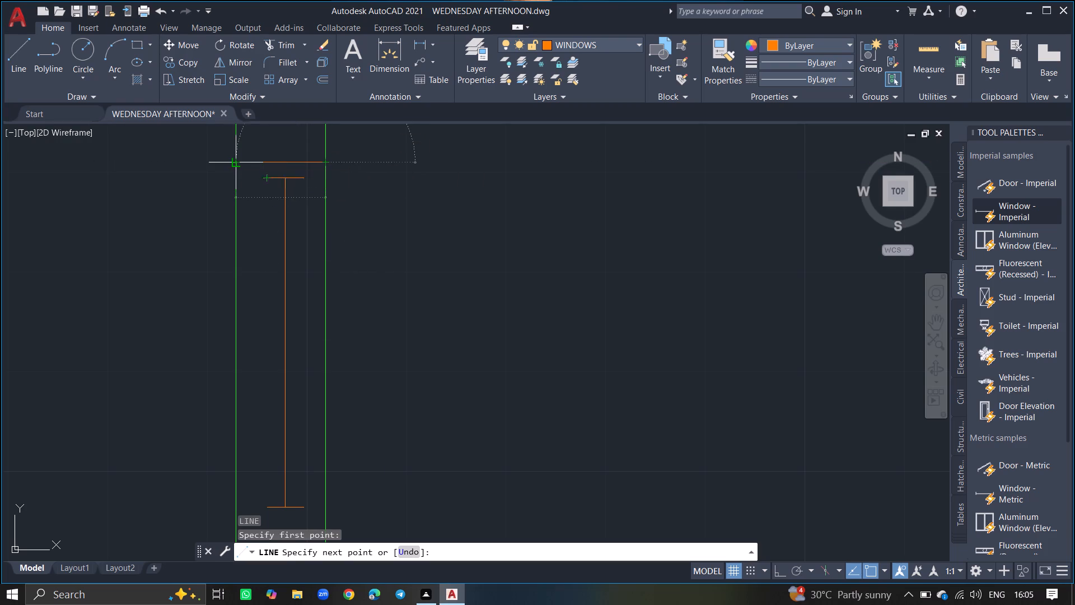
{"action": "key", "text": "Return"}
Draw a 9" horizontal line across the left exterior wall just below the lower vertical window.
{"action": "scroll", "coordinate": [282, 242], "scroll_direction": "down", "scroll_amount": 2, "text": "ctrl"}
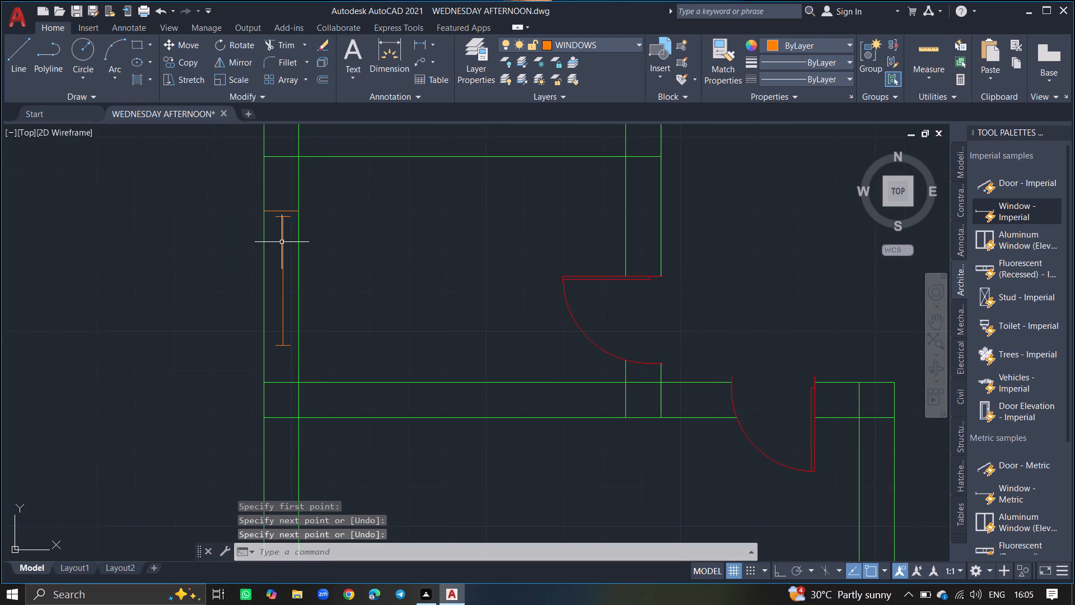
{"action": "scroll", "coordinate": [279, 354], "scroll_direction": "up", "scroll_amount": 2, "text": "ctrl"}
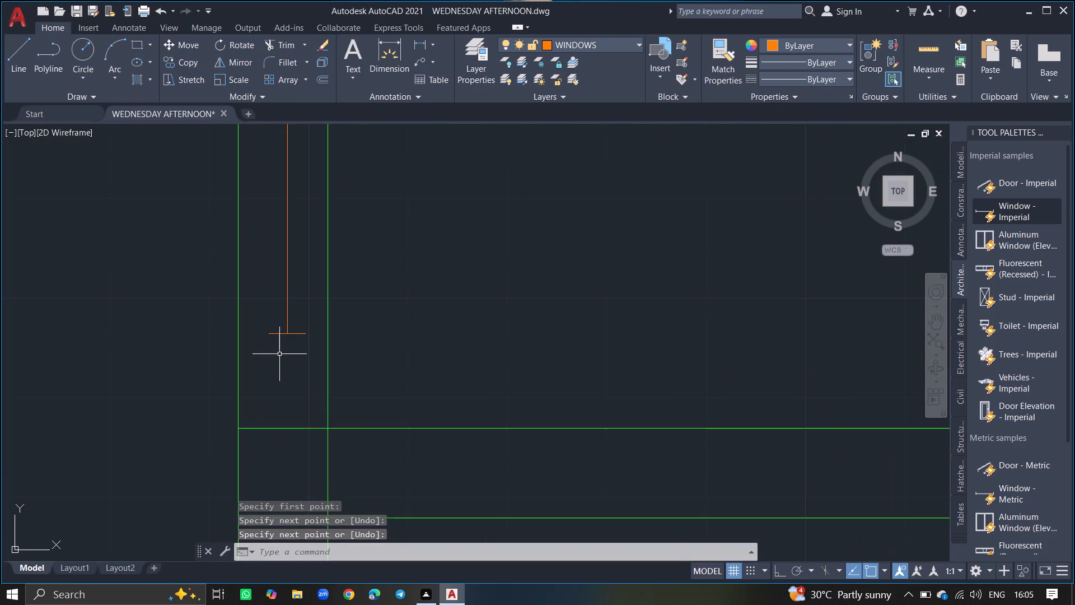
{"action": "key", "text": "l"}
{"action": "key", "text": "Return"}
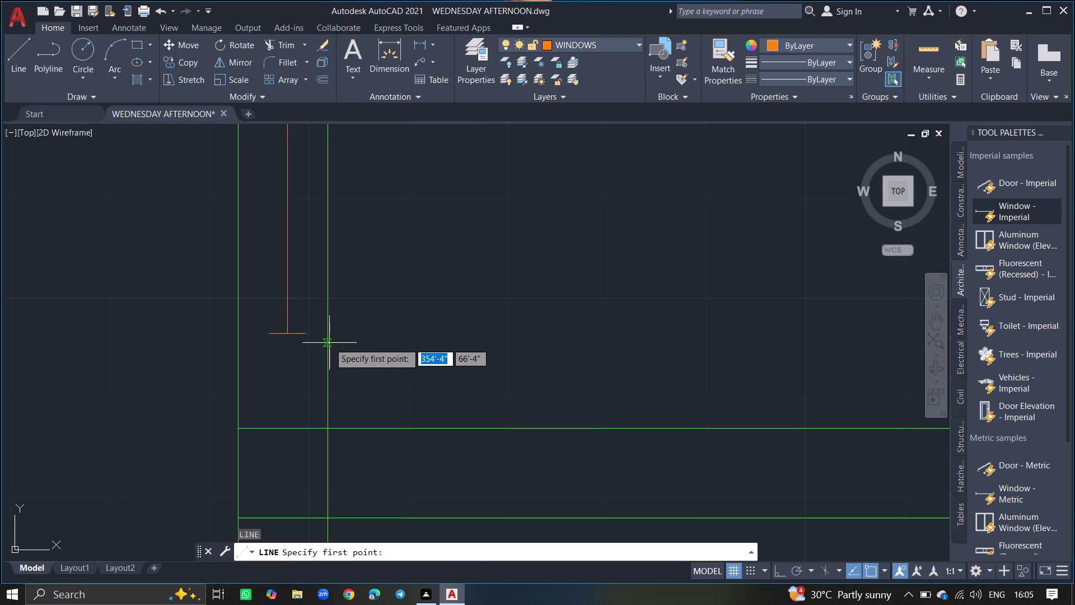
{"action": "left_click_drag", "start_coordinate": [329, 343], "coordinate": [242, 347]}
{"action": "left_click", "coordinate": [239, 345]}
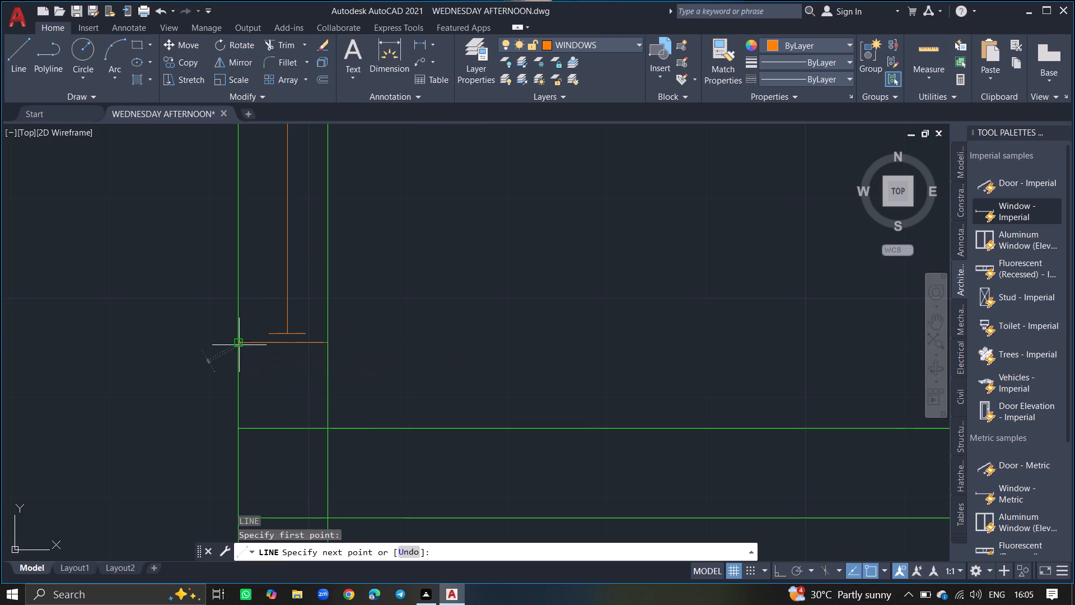
{"action": "key", "text": "Return"}
Copy the top wall's leftmost window by its midpoint 33'-8" straight down into the bottom exterior wall.
{"action": "scroll", "coordinate": [239, 345], "scroll_direction": "down", "scroll_amount": 3, "text": "ctrl"}
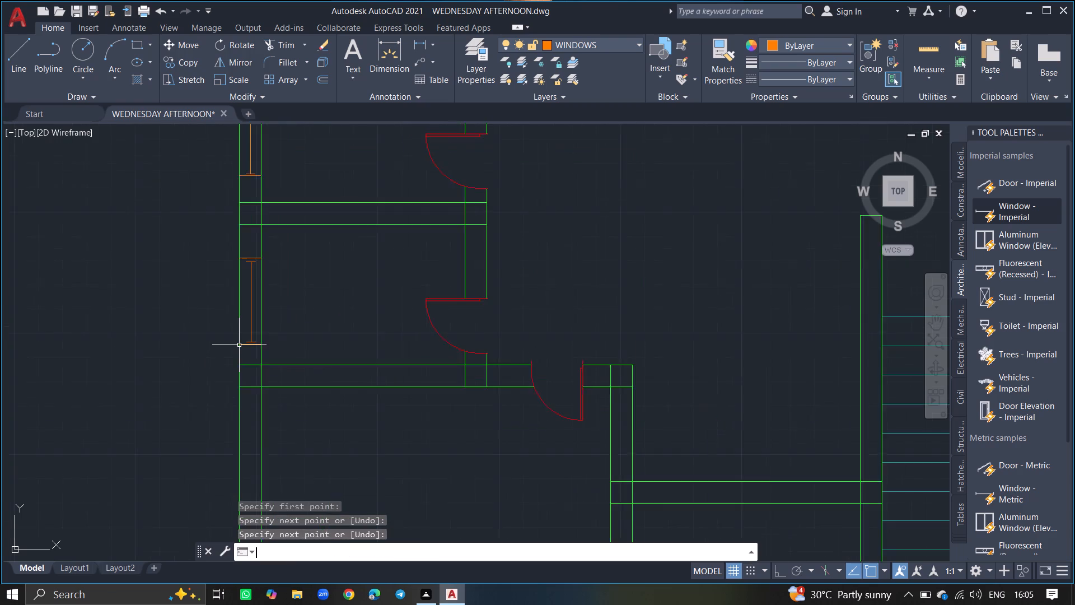
{"action": "scroll", "coordinate": [239, 345], "scroll_direction": "down", "scroll_amount": 3, "text": "ctrl"}
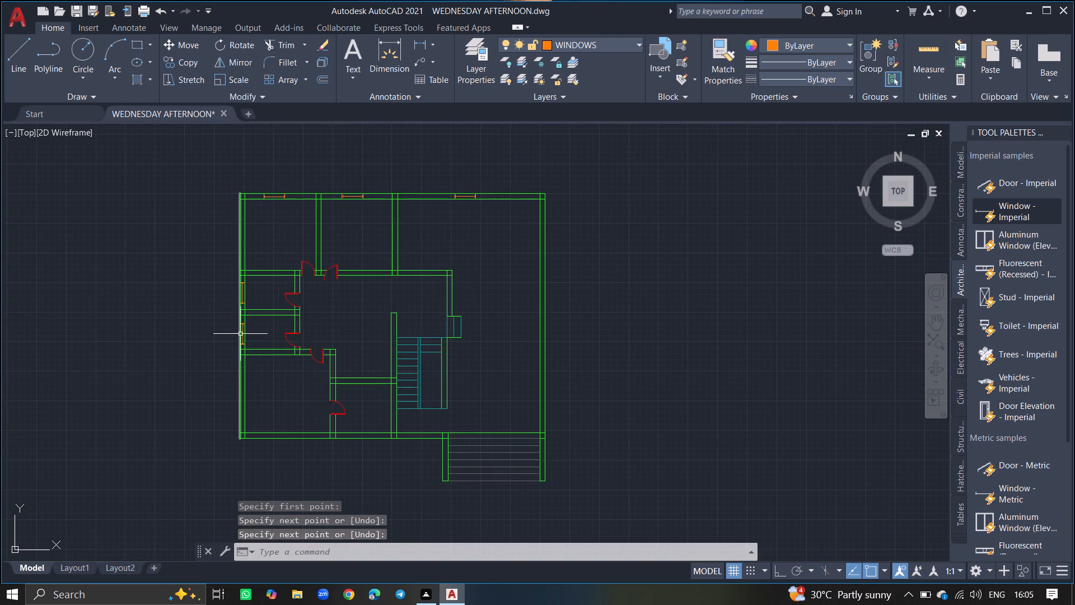
{"action": "left_click_drag", "start_coordinate": [274, 196], "coordinate": [270, 230]}
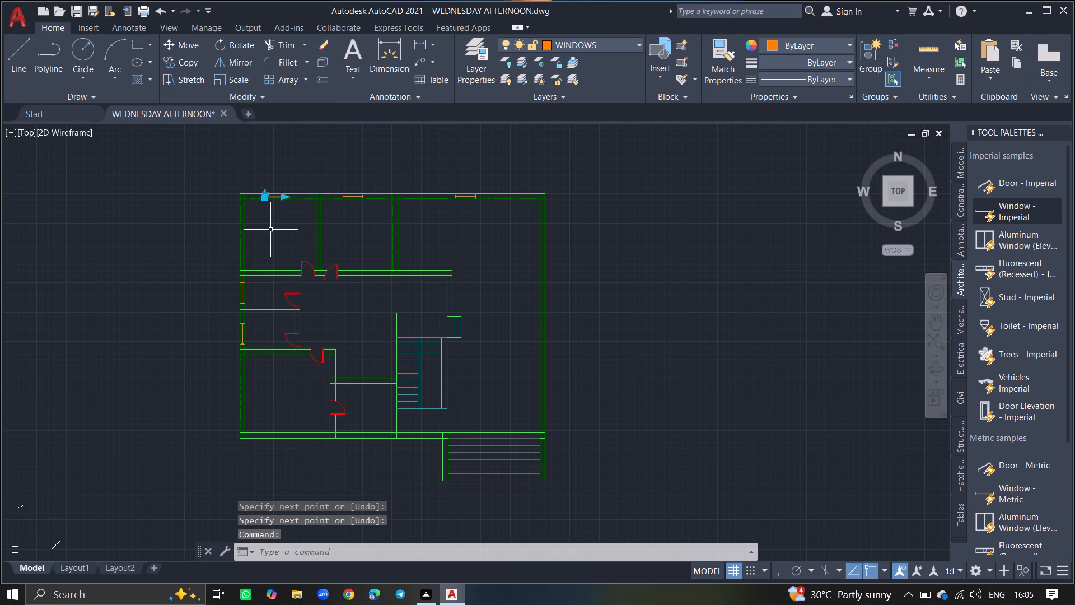
{"action": "left_click_drag", "start_coordinate": [270, 230], "coordinate": [270, 231]}
{"action": "type", "text": "COPY"}
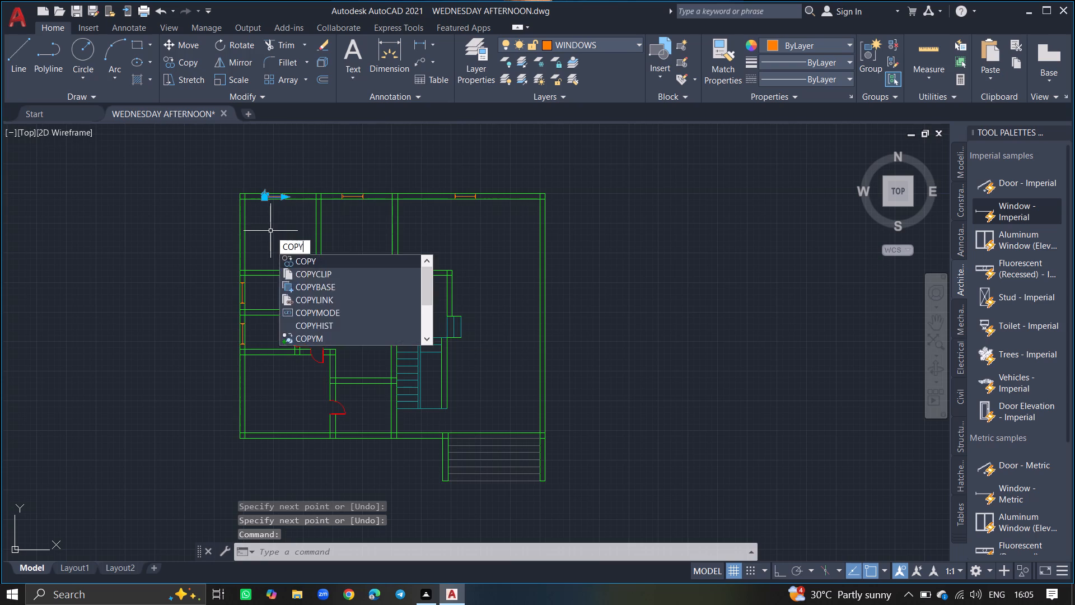
{"action": "key", "text": "Return"}
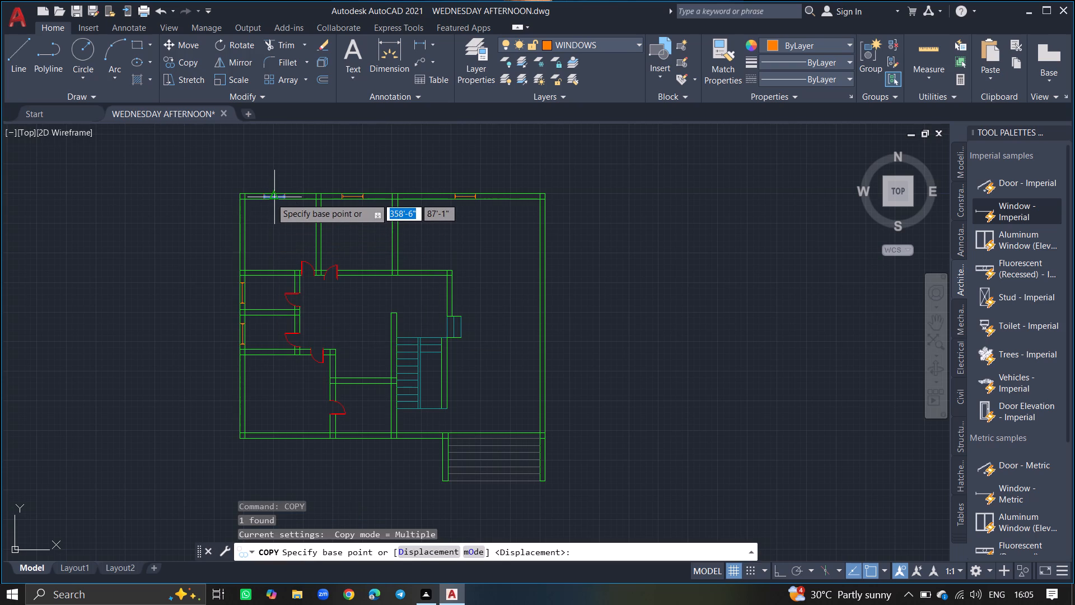
{"action": "left_click_drag", "start_coordinate": [271, 197], "coordinate": [286, 341]}
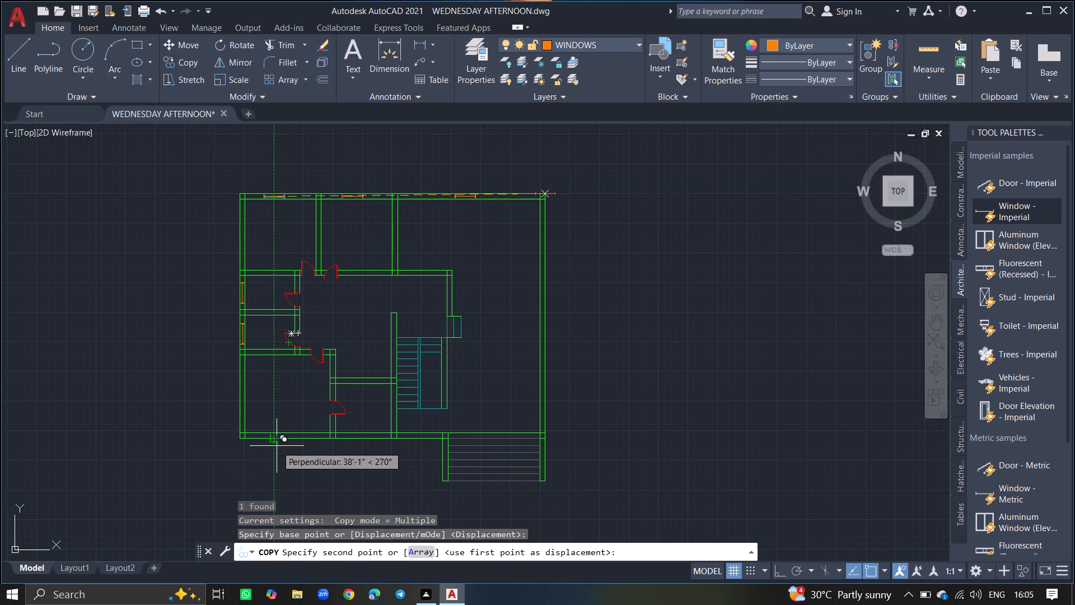
{"action": "scroll", "coordinate": [277, 446], "scroll_direction": "up", "scroll_amount": 8, "text": "ctrl"}
{"action": "scroll", "coordinate": [264, 322], "scroll_direction": "down", "scroll_amount": 3, "text": "ctrl"}
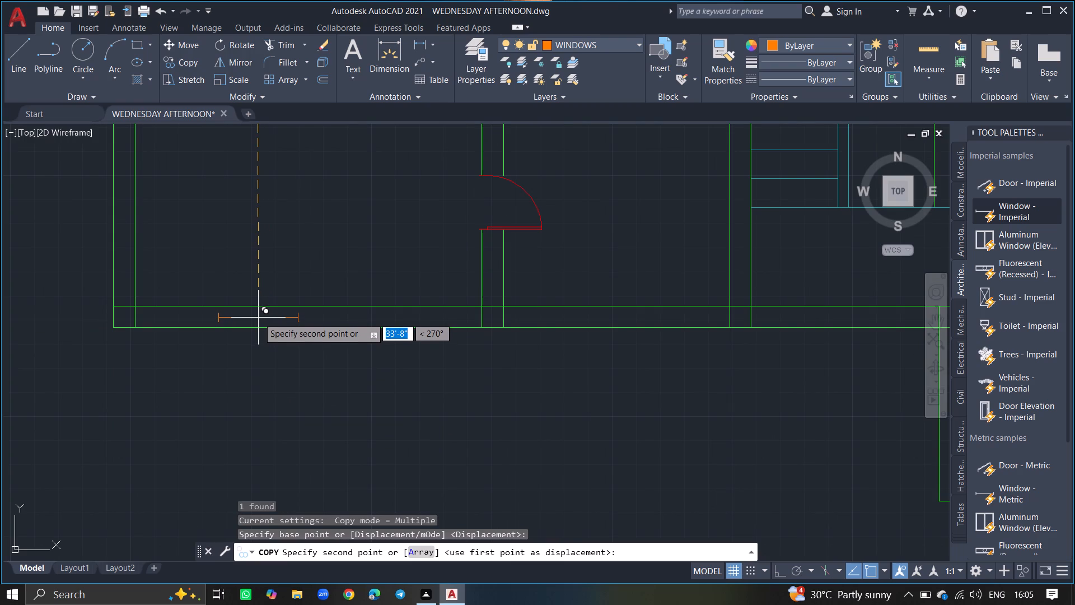
{"action": "left_click", "coordinate": [258, 318]}
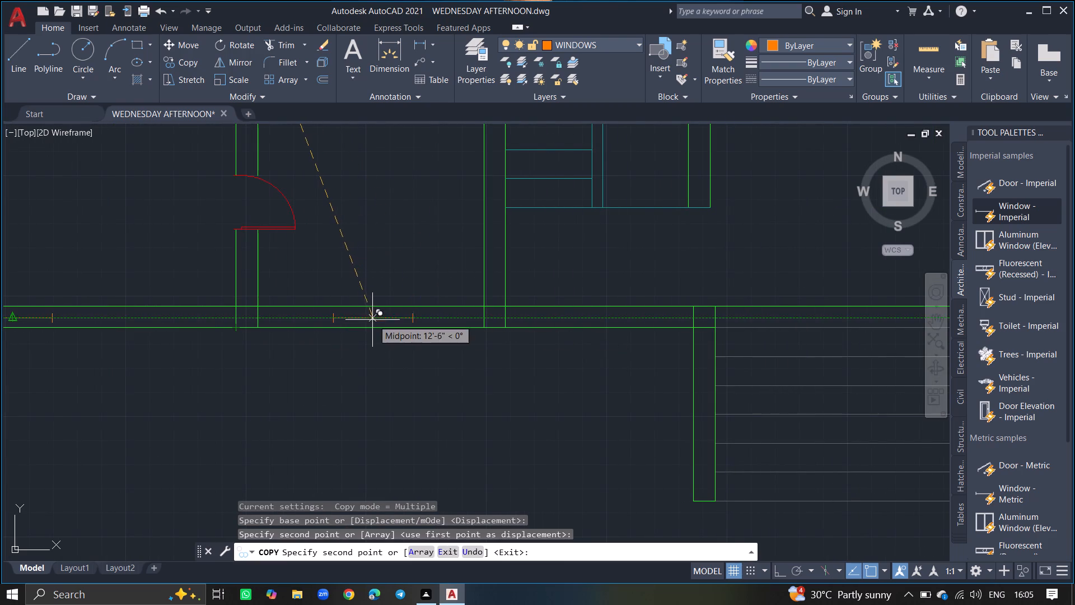
Place two more window copies in the bottom exterior wall, one in the middle room and one between the stair wall and entrance steps.
{"action": "scroll", "coordinate": [370, 318], "scroll_direction": "up", "scroll_amount": 6, "text": "ctrl"}
{"action": "scroll", "coordinate": [364, 315], "scroll_direction": "down", "scroll_amount": 4, "text": "ctrl"}
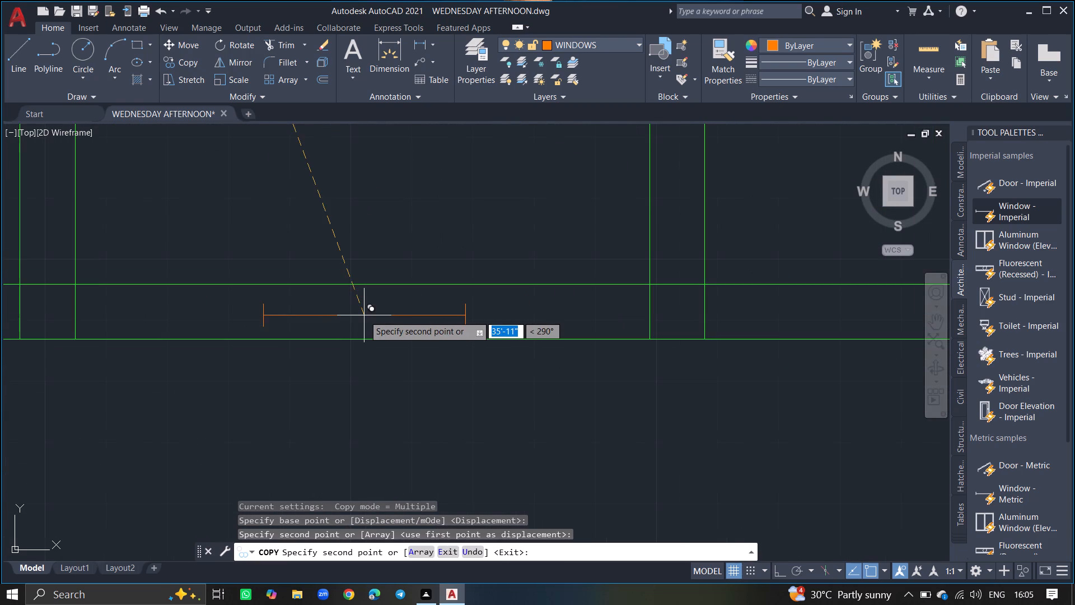
{"action": "left_click", "coordinate": [348, 312]}
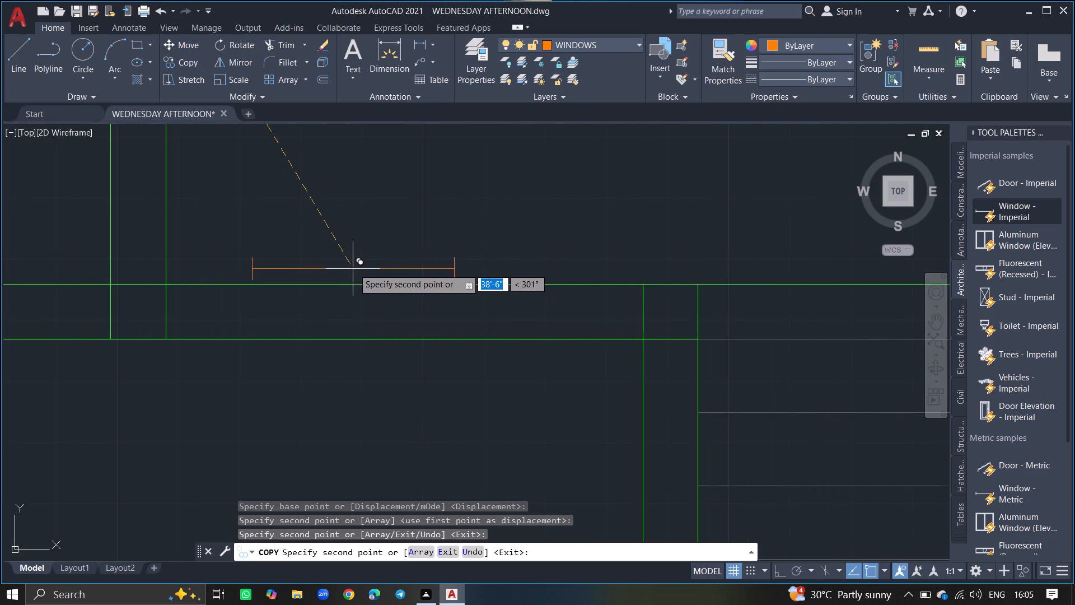
{"action": "scroll", "coordinate": [353, 268], "scroll_direction": "down", "scroll_amount": 7, "text": "ctrl"}
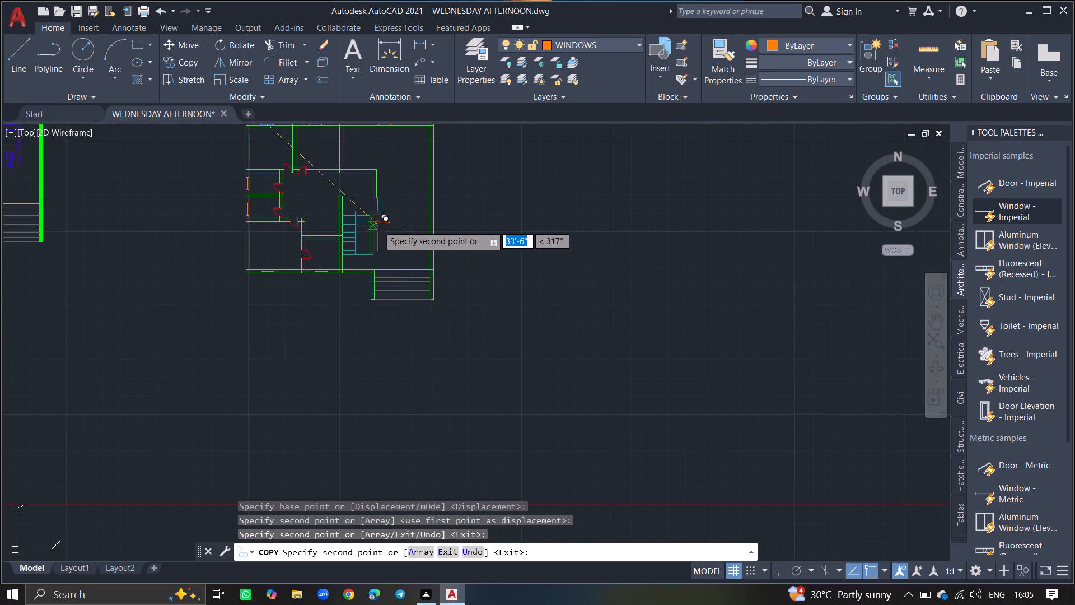
{"action": "scroll", "coordinate": [345, 267], "scroll_direction": "up", "scroll_amount": 5, "text": "ctrl"}
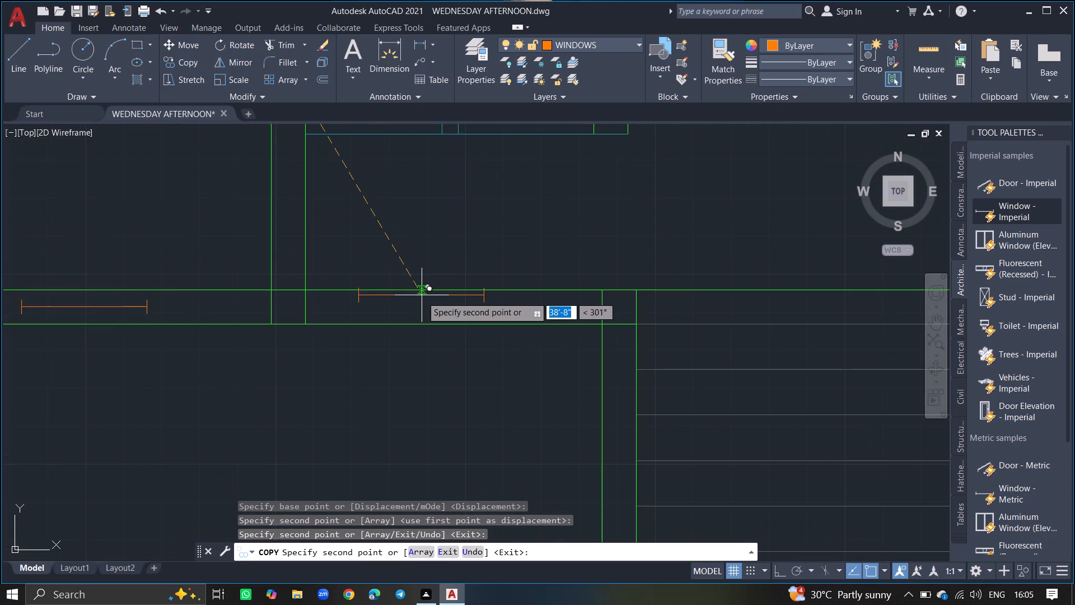
{"action": "left_click", "coordinate": [438, 304]}
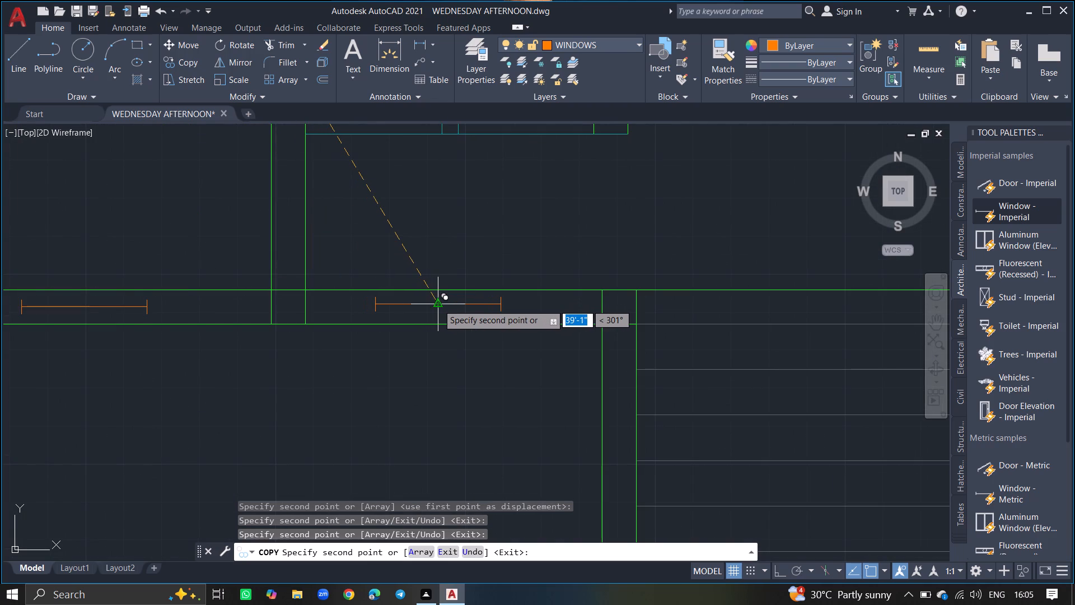
{"action": "key", "text": "Return"}
Draw a vertical line across the bottom exterior wall just left of its rightmost window, from inner to outer face.
{"action": "key", "text": "l"}
{"action": "key", "text": "Return"}
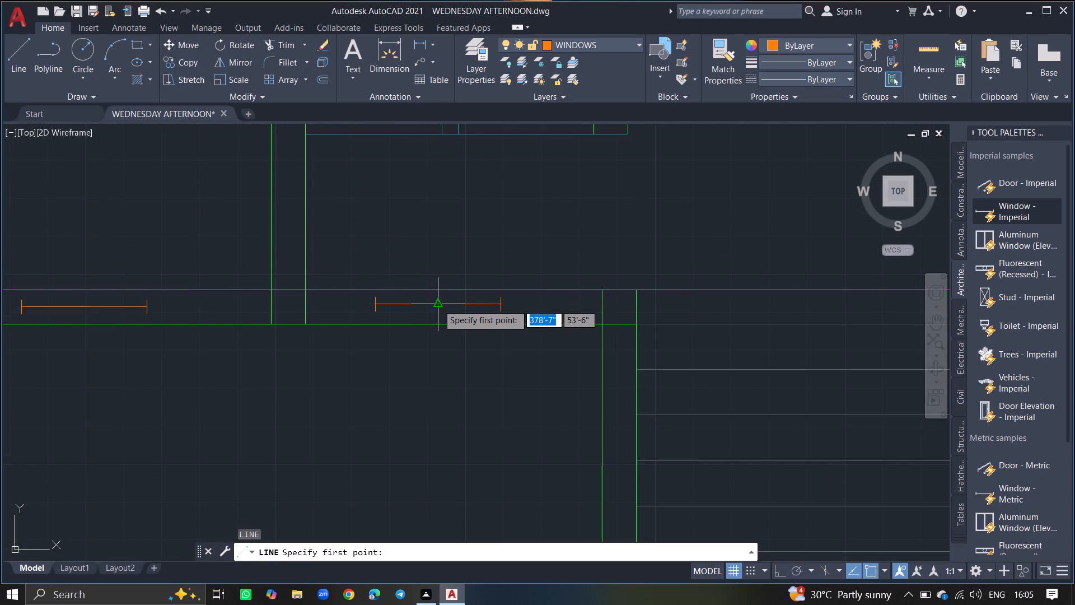
{"action": "scroll", "coordinate": [371, 297], "scroll_direction": "up", "scroll_amount": 1, "text": "ctrl"}
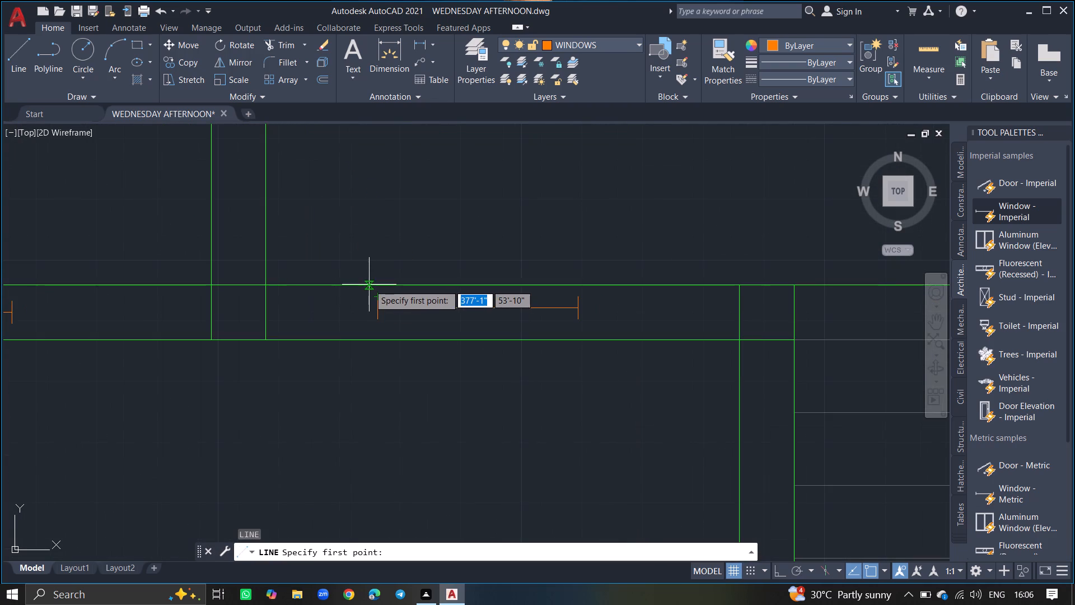
{"action": "left_click_drag", "start_coordinate": [369, 283], "coordinate": [369, 341]}
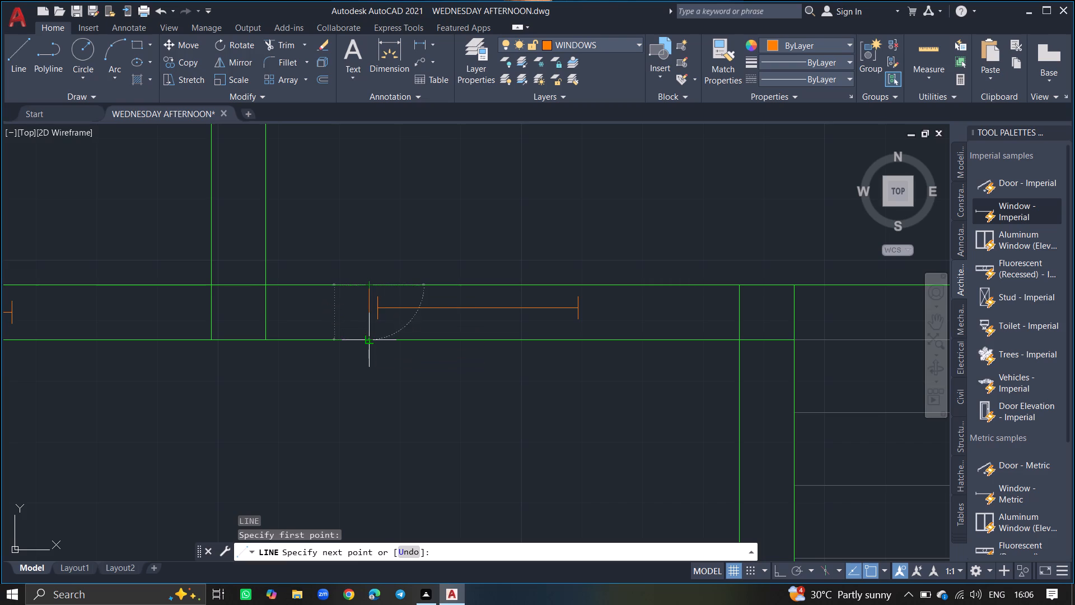
{"action": "left_click", "coordinate": [369, 341]}
{"action": "key", "text": "Return"}
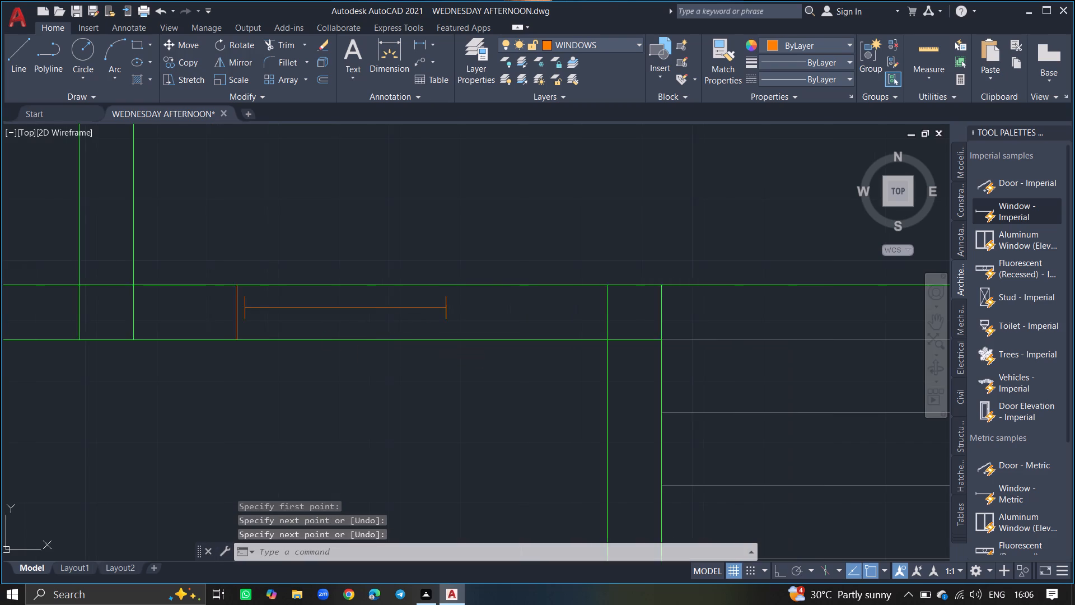
Draw a vertical line across the bottom exterior wall just right of its rightmost window, from inner to outer face.
{"action": "key", "text": "l"}
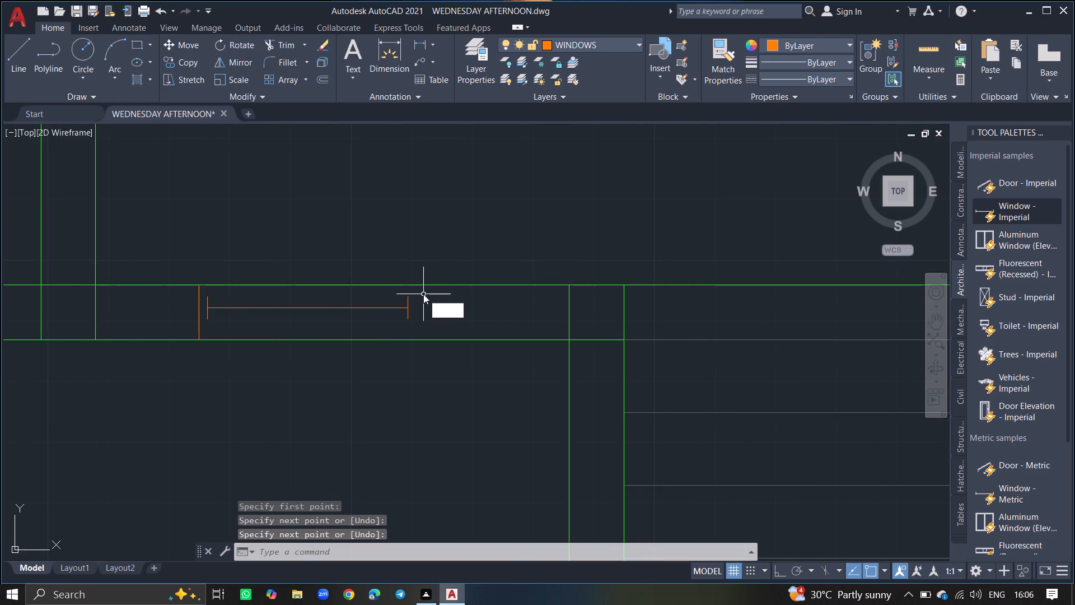
{"action": "key", "text": "Return"}
{"action": "scroll", "coordinate": [423, 294], "scroll_direction": "up", "scroll_amount": 3, "text": "ctrl"}
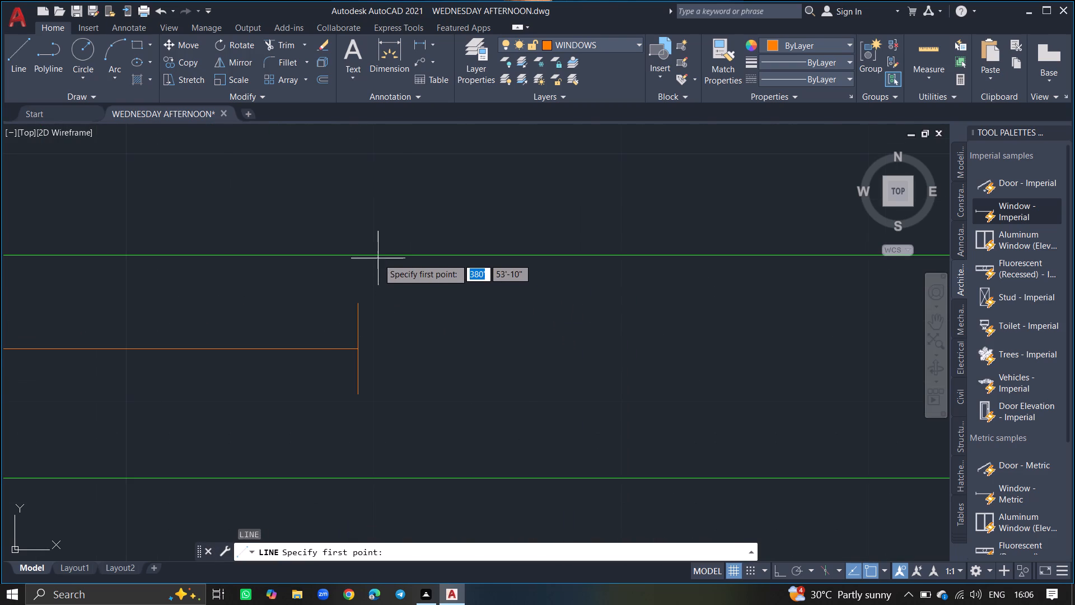
{"action": "left_click_drag", "start_coordinate": [377, 252], "coordinate": [375, 373]}
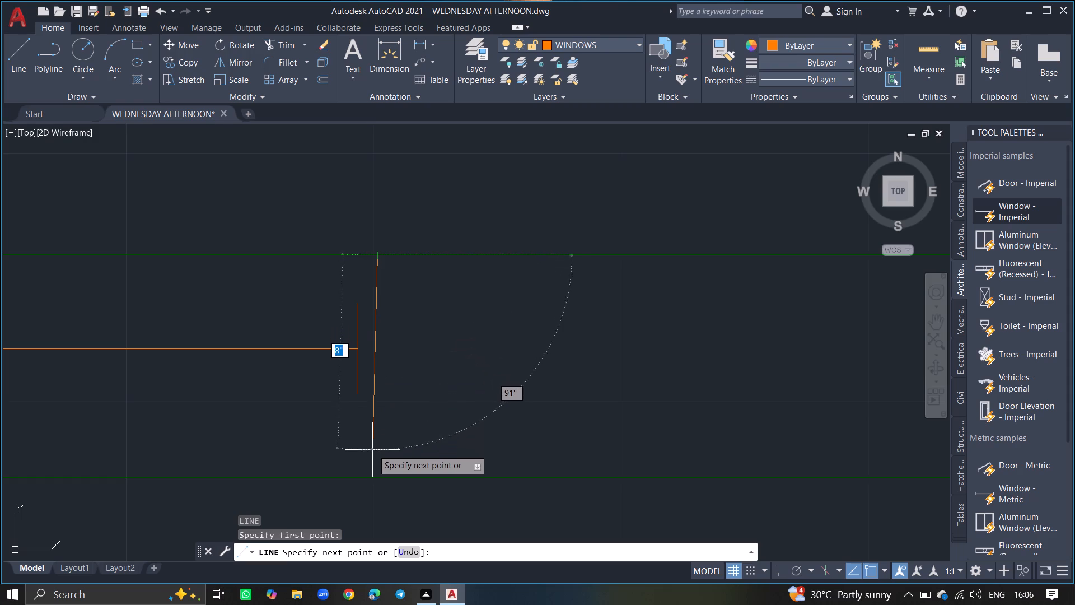
{"action": "left_click", "coordinate": [377, 477]}
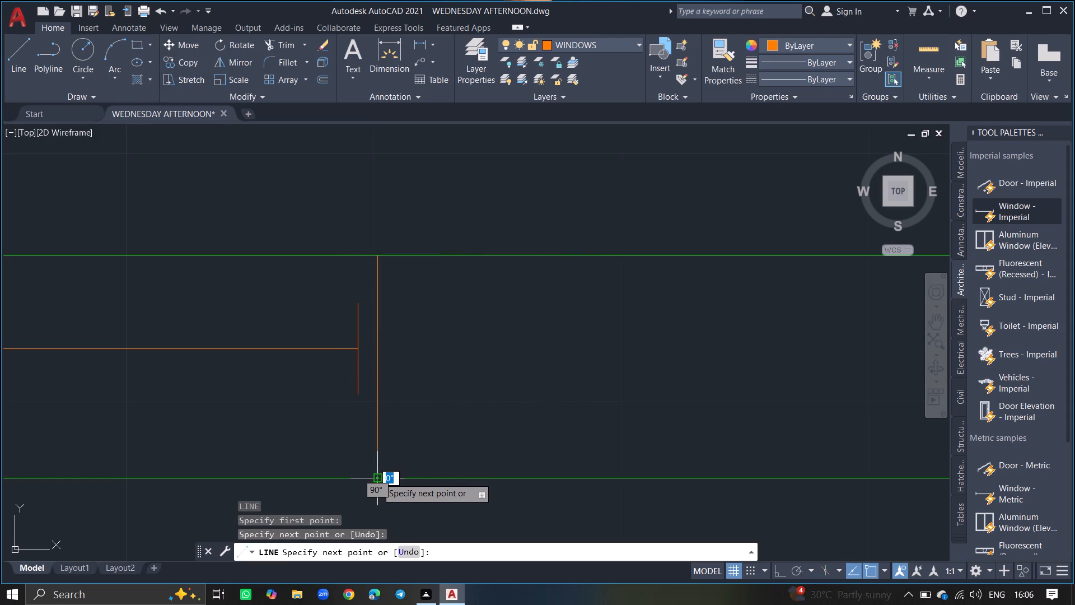
{"action": "key", "text": "Return"}
Draw a 9" vertical line across the bottom exterior wall just left of its middle window.
{"action": "scroll", "coordinate": [377, 477], "scroll_direction": "down", "scroll_amount": 4, "text": "ctrl"}
{"action": "scroll", "coordinate": [368, 395], "scroll_direction": "down", "scroll_amount": 2, "text": "ctrl"}
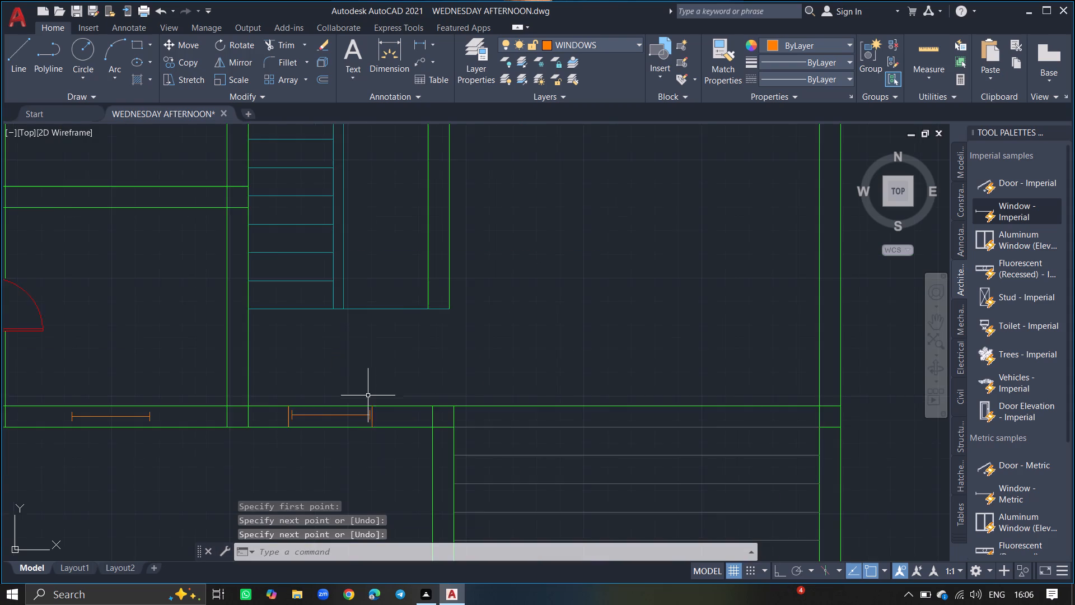
{"action": "scroll", "coordinate": [368, 395], "scroll_direction": "down", "scroll_amount": 1, "text": "ctrl"}
{"action": "scroll", "coordinate": [170, 411], "scroll_direction": "up", "scroll_amount": 2, "text": "ctrl"}
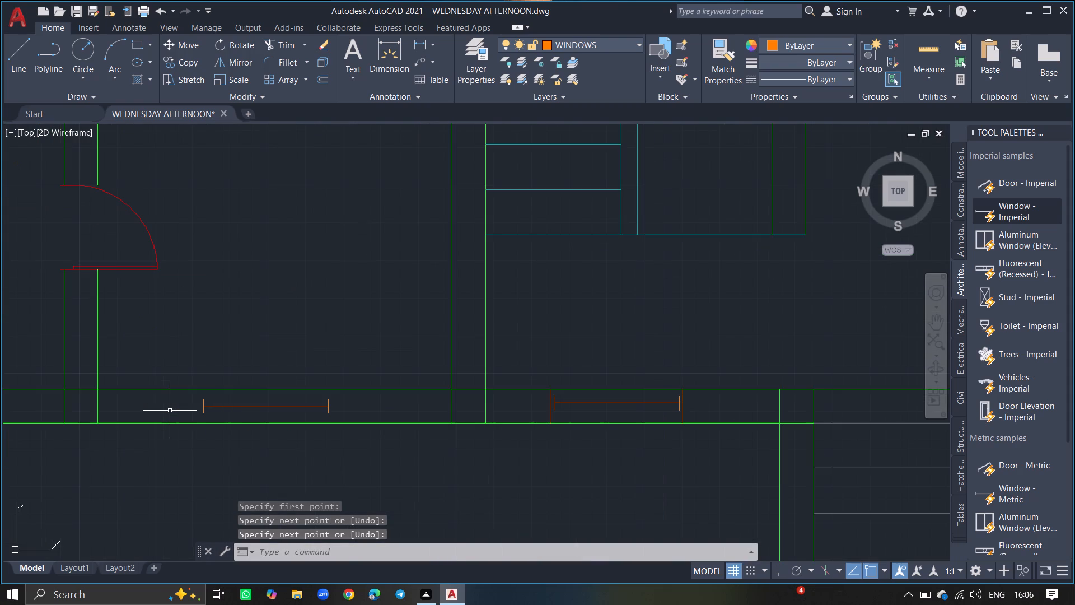
{"action": "key", "text": "l"}
{"action": "key", "text": "Return"}
{"action": "scroll", "coordinate": [170, 411], "scroll_direction": "up", "scroll_amount": 4, "text": "ctrl"}
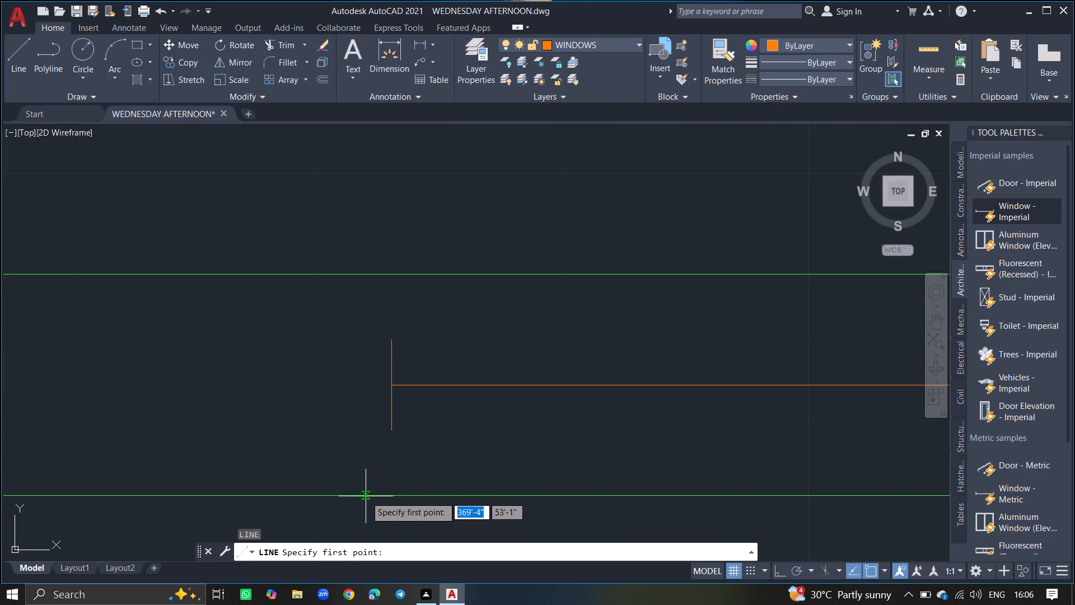
{"action": "left_click_drag", "start_coordinate": [367, 495], "coordinate": [347, 305]}
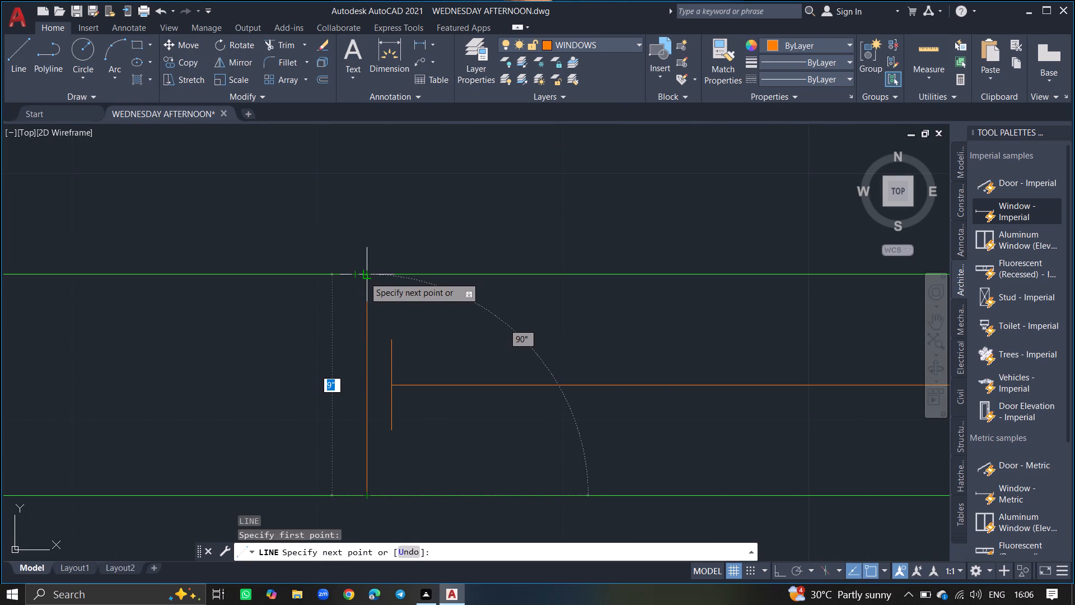
{"action": "left_click", "coordinate": [364, 277]}
{"action": "key", "text": "Return"}
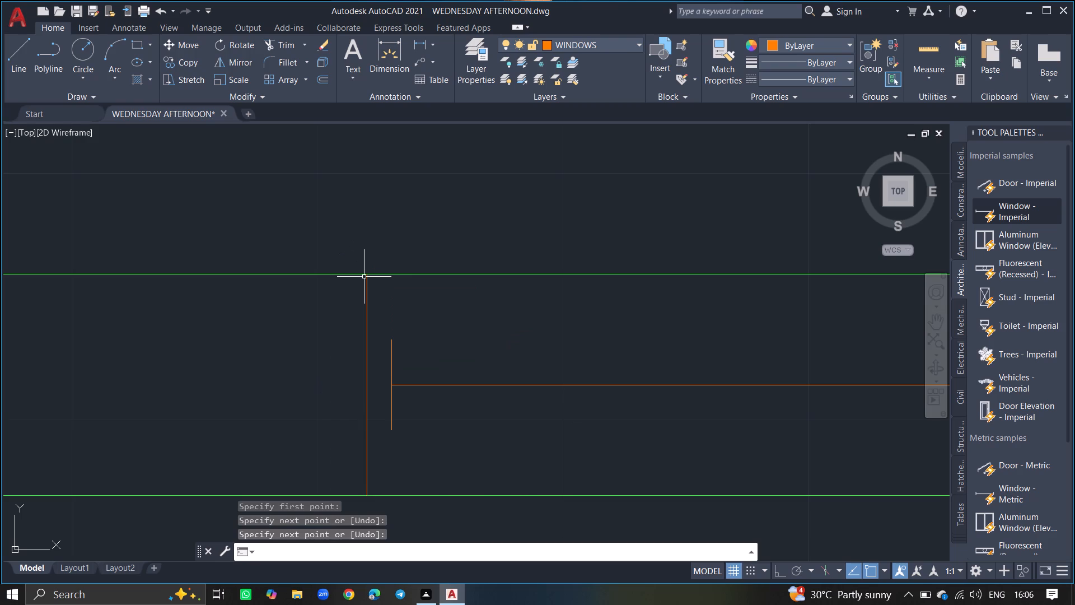
Draw a vertical line across the bottom exterior wall just right of its middle window, from inner to outer face.
{"action": "scroll", "coordinate": [364, 277], "scroll_direction": "down", "scroll_amount": 3, "text": "ctrl"}
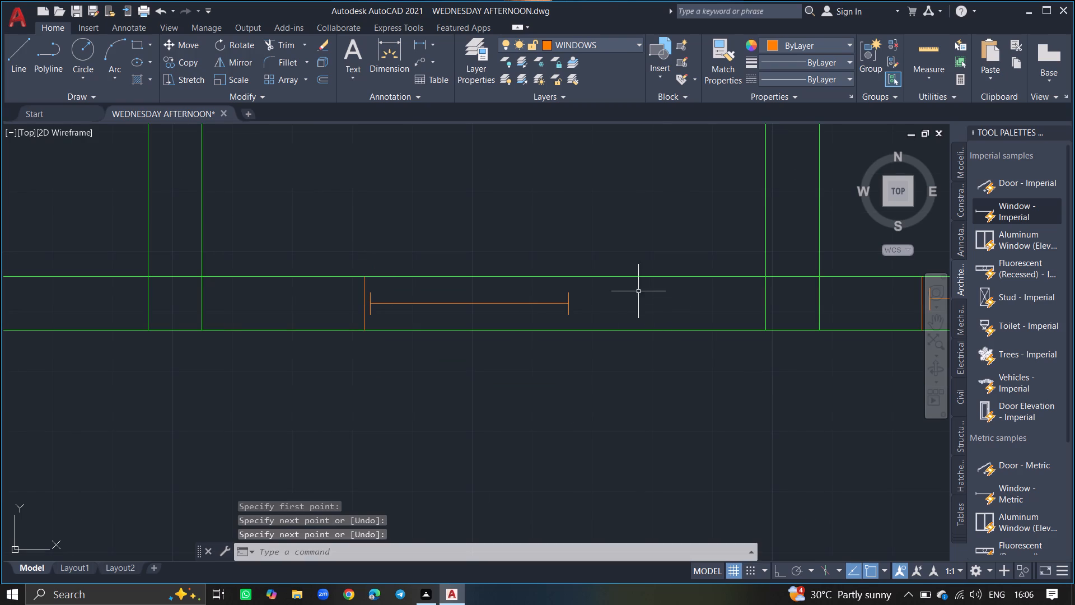
{"action": "key", "text": "l"}
{"action": "key", "text": "Return"}
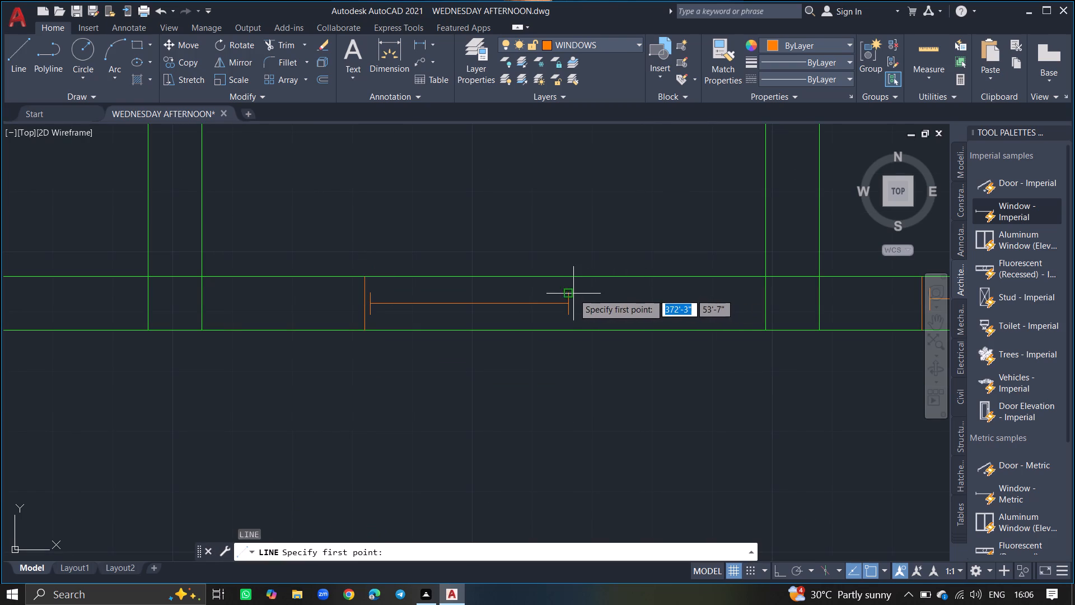
{"action": "left_click_drag", "start_coordinate": [577, 276], "coordinate": [581, 347]}
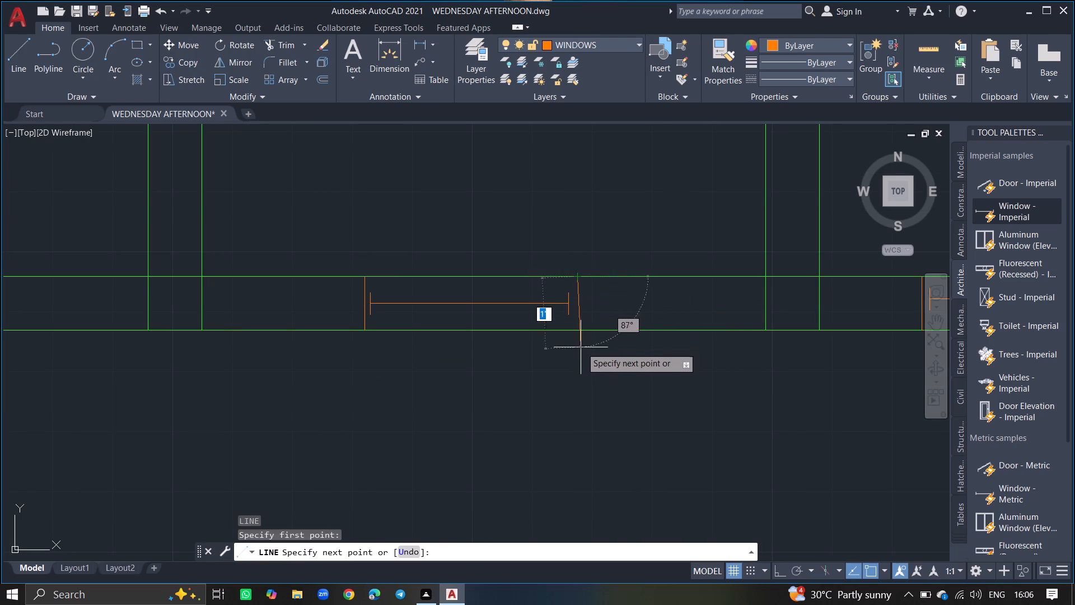
{"action": "left_click_drag", "start_coordinate": [581, 347], "coordinate": [578, 334]}
{"action": "left_click", "coordinate": [578, 334]}
{"action": "key", "text": "Return"}
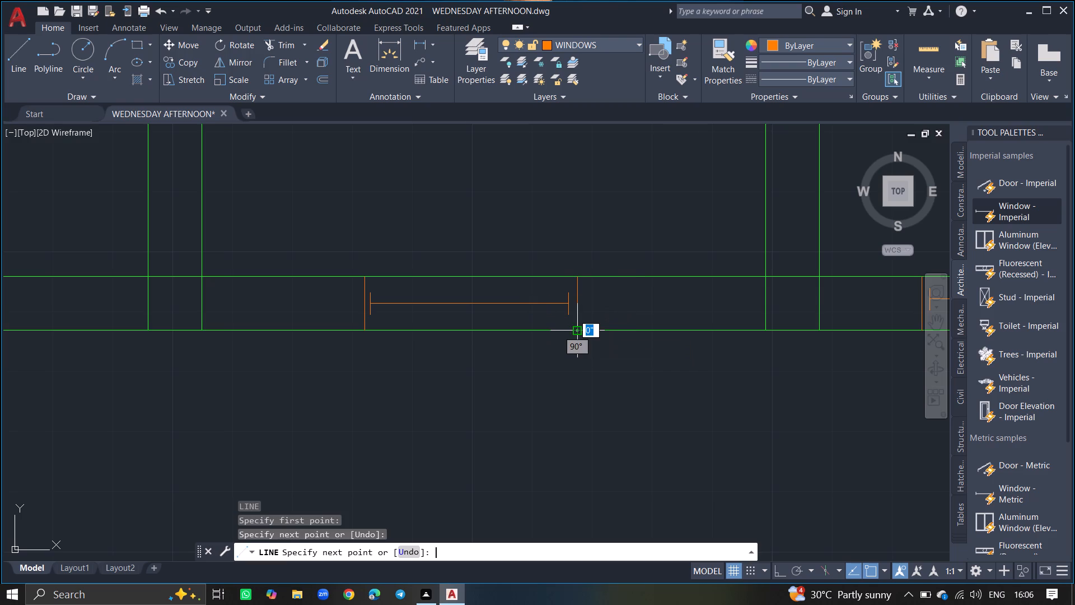
Draw a vertical line across the bottom exterior wall just left of its leftmost window, from inner to outer face.
{"action": "scroll", "coordinate": [578, 334], "scroll_direction": "down", "scroll_amount": 4, "text": "ctrl"}
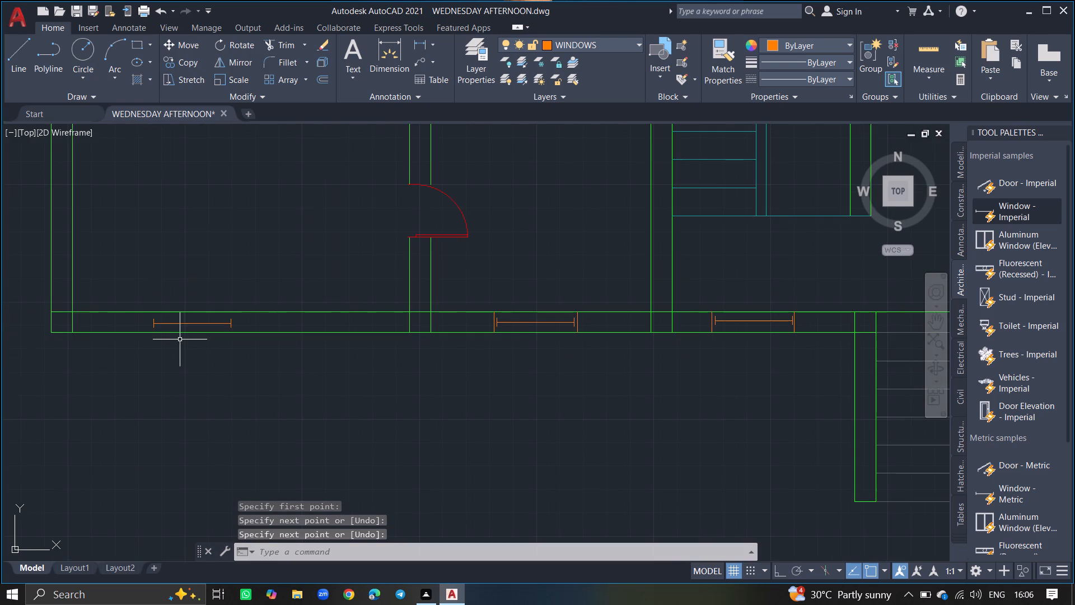
{"action": "scroll", "coordinate": [134, 339], "scroll_direction": "up", "scroll_amount": 4, "text": "ctrl"}
{"action": "key", "text": "l"}
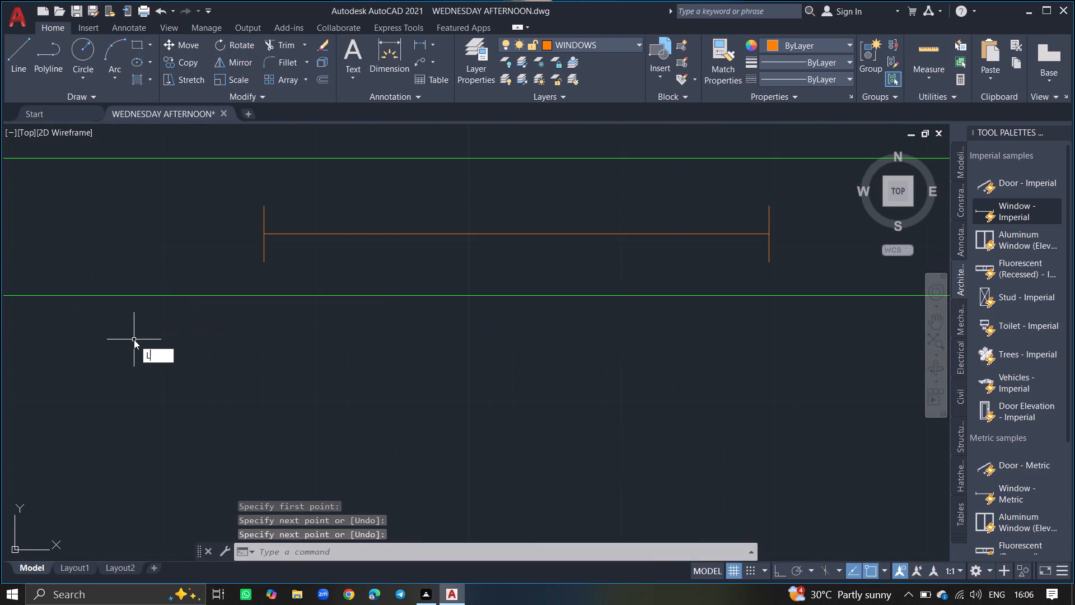
{"action": "key", "text": "Return"}
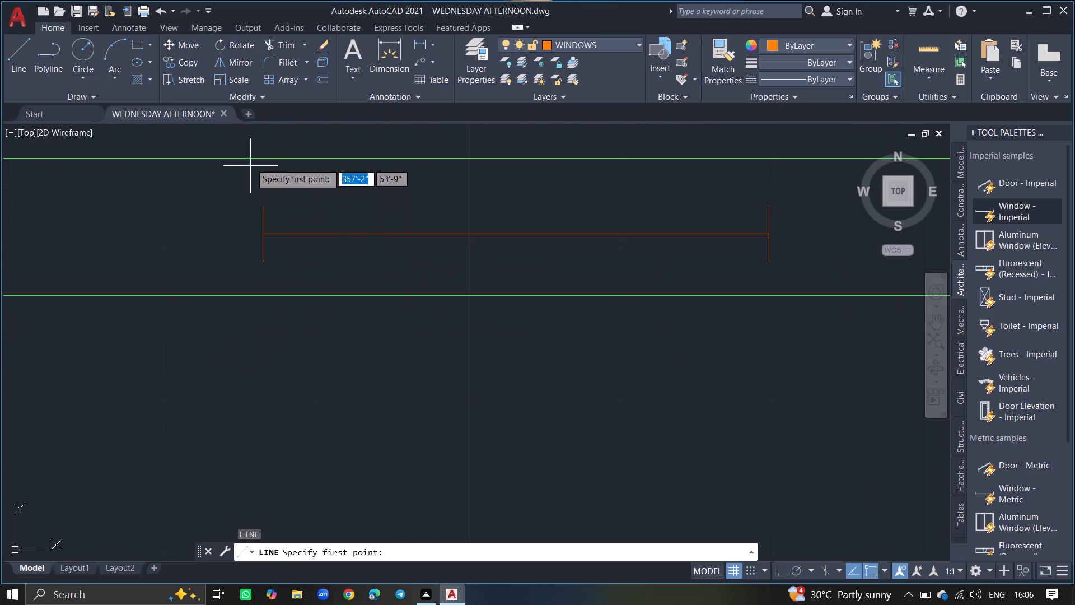
{"action": "left_click_drag", "start_coordinate": [251, 157], "coordinate": [251, 239]}
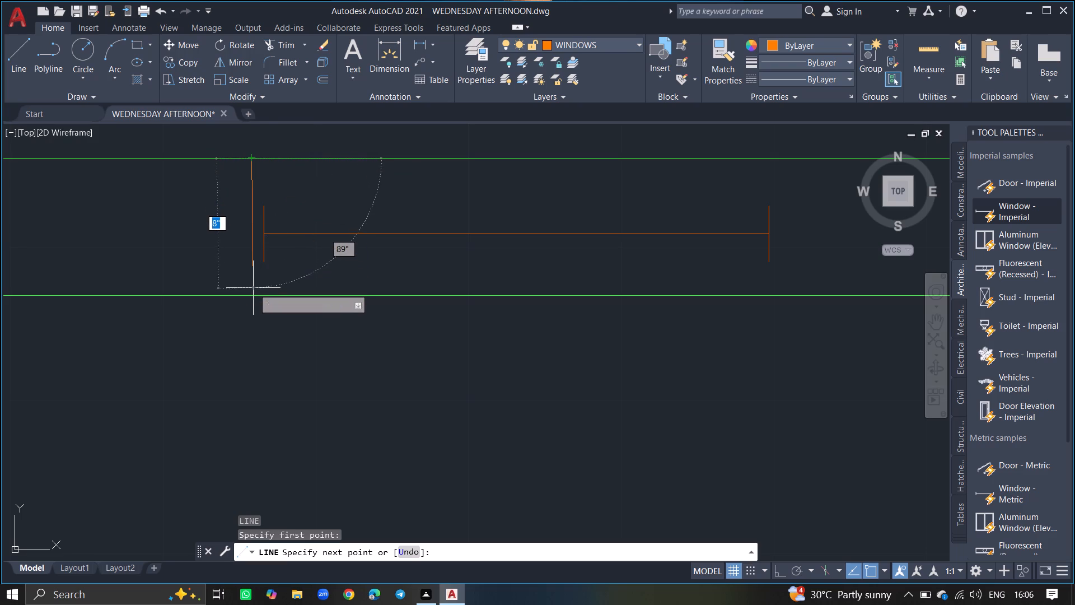
{"action": "left_click", "coordinate": [253, 296]}
{"action": "key", "text": "Return"}
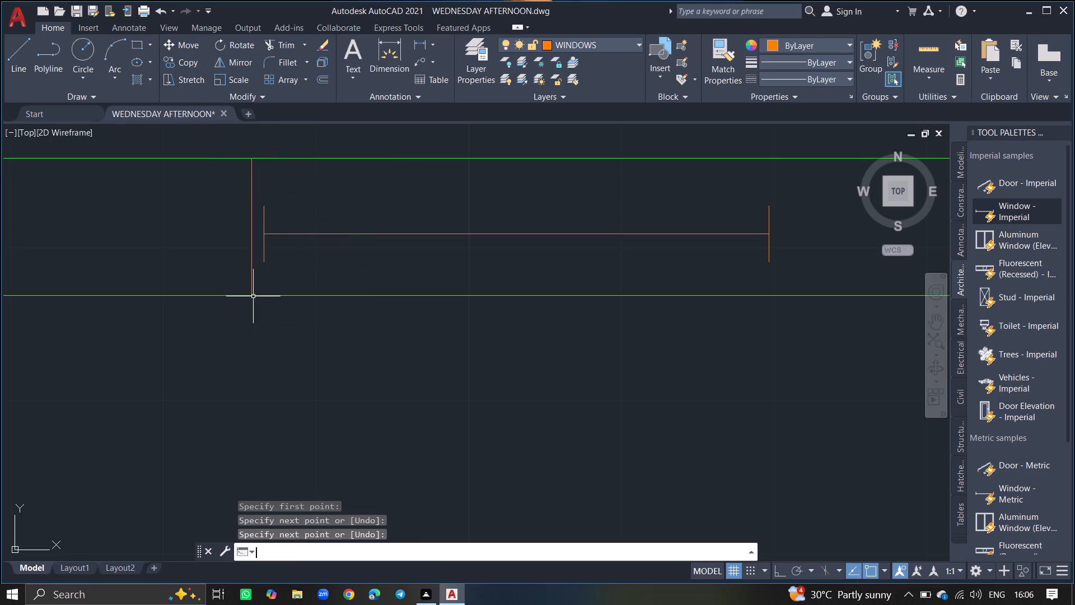
Draw a vertical line about 9" long across the bottom exterior wall just right of its leftmost window.
{"action": "scroll", "coordinate": [253, 296], "scroll_direction": "down", "scroll_amount": 3, "text": "ctrl"}
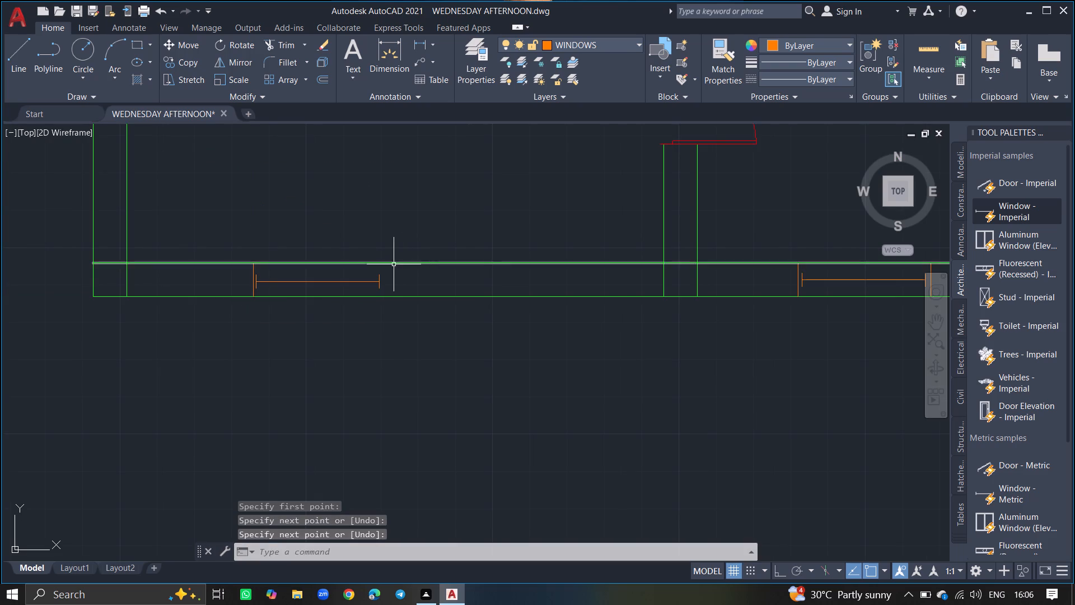
{"action": "scroll", "coordinate": [384, 274], "scroll_direction": "up", "scroll_amount": 4, "text": "ctrl"}
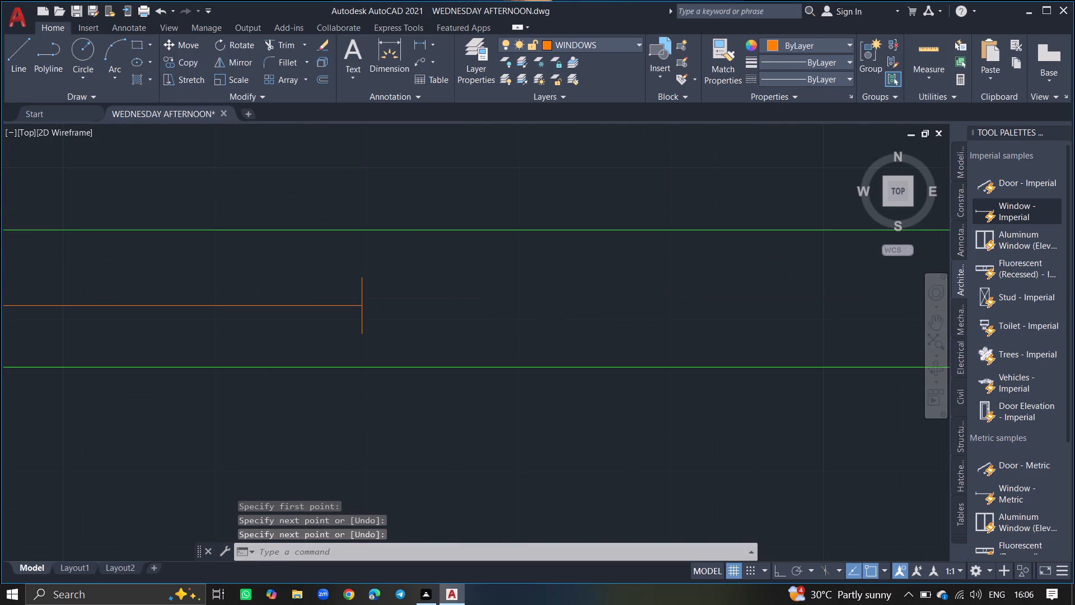
{"action": "key", "text": "l"}
{"action": "key", "text": "Return"}
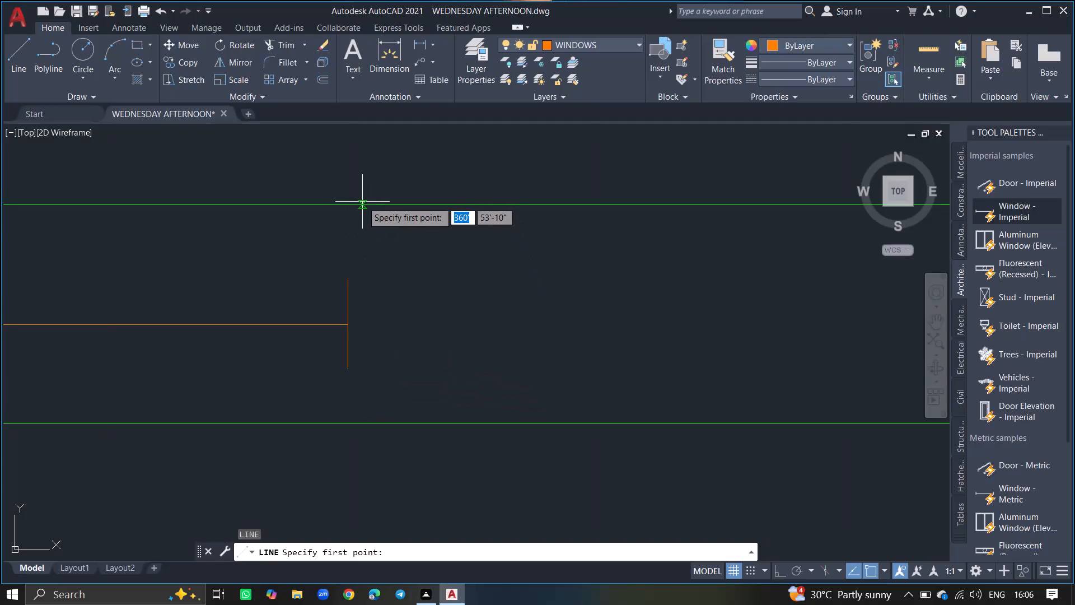
{"action": "left_click_drag", "start_coordinate": [362, 202], "coordinate": [368, 310]}
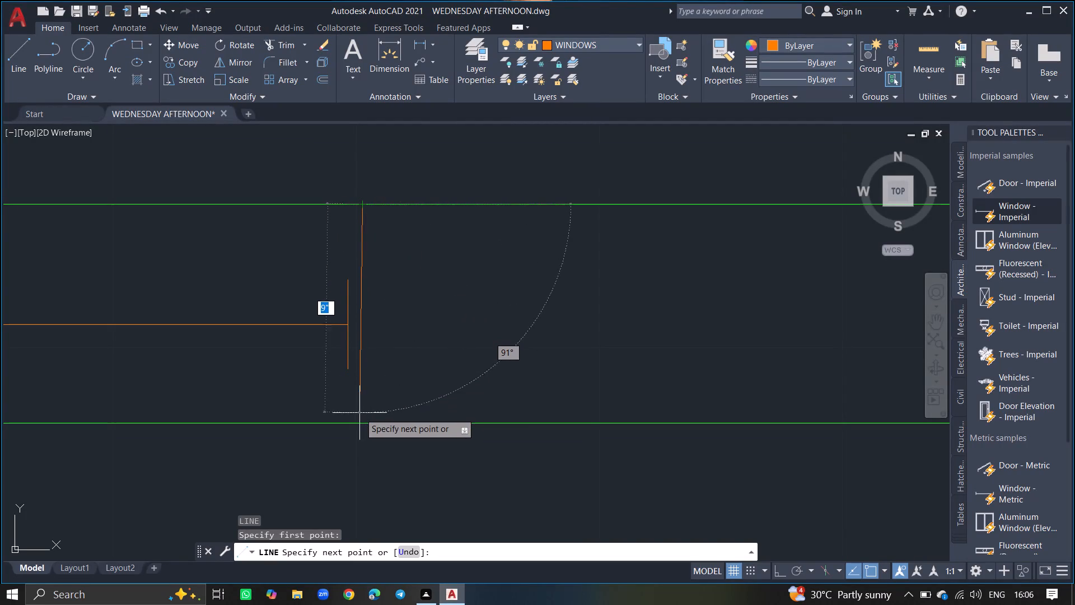
{"action": "left_click", "coordinate": [362, 426]}
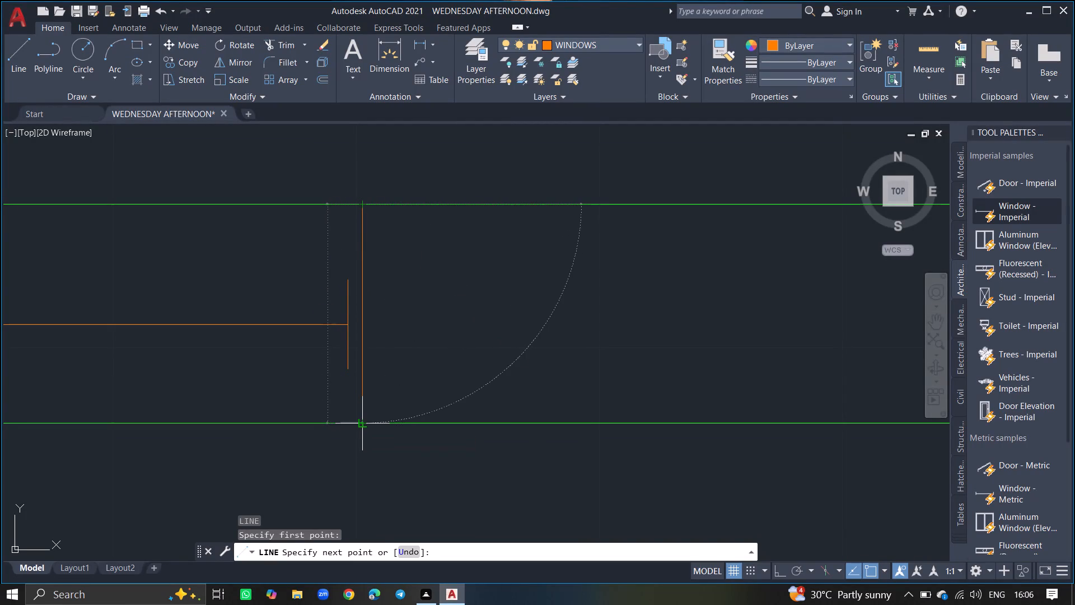
{"action": "key", "text": "Return"}
Copy the lower window of the left exterior wall straight down the same wall into the bottom-left room.
{"action": "scroll", "coordinate": [362, 426], "scroll_direction": "down", "scroll_amount": 10, "text": "ctrl"}
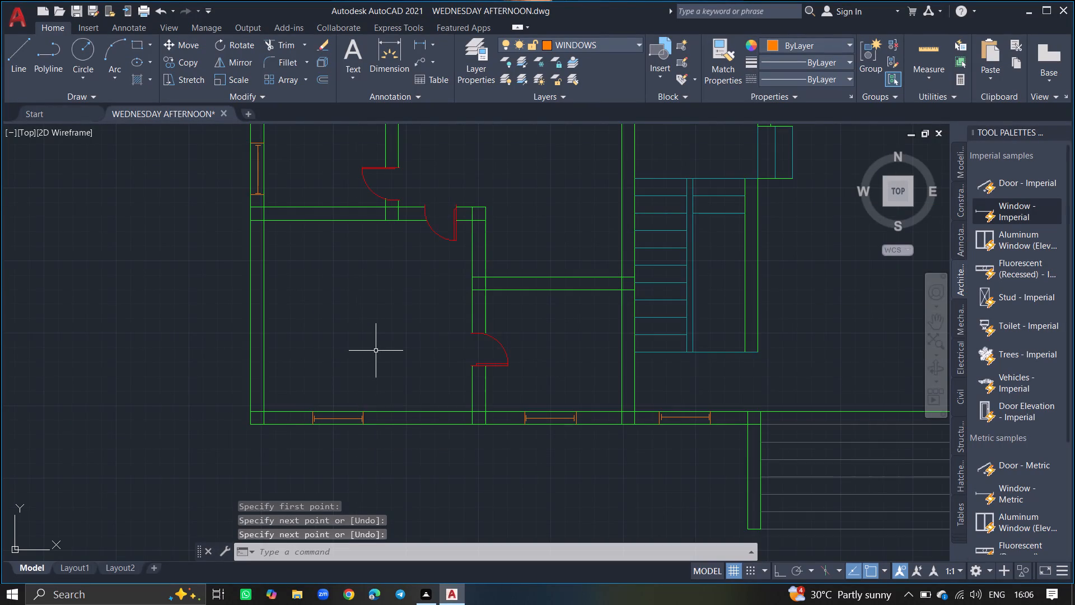
{"action": "scroll", "coordinate": [376, 351], "scroll_direction": "down", "scroll_amount": 3, "text": "ctrl"}
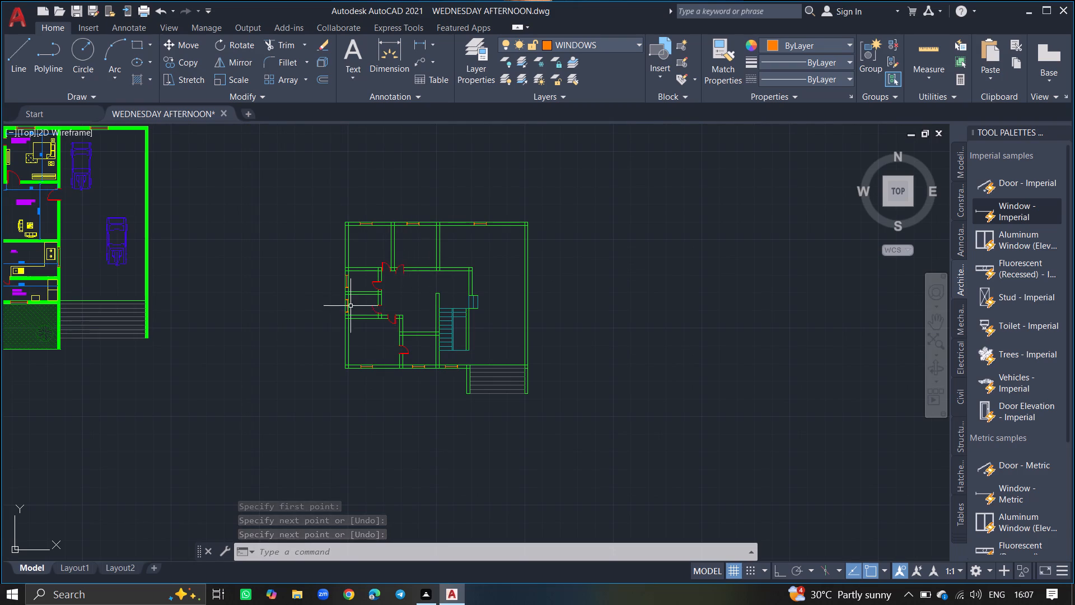
{"action": "scroll", "coordinate": [349, 330], "scroll_direction": "up", "scroll_amount": 5, "text": "ctrl"}
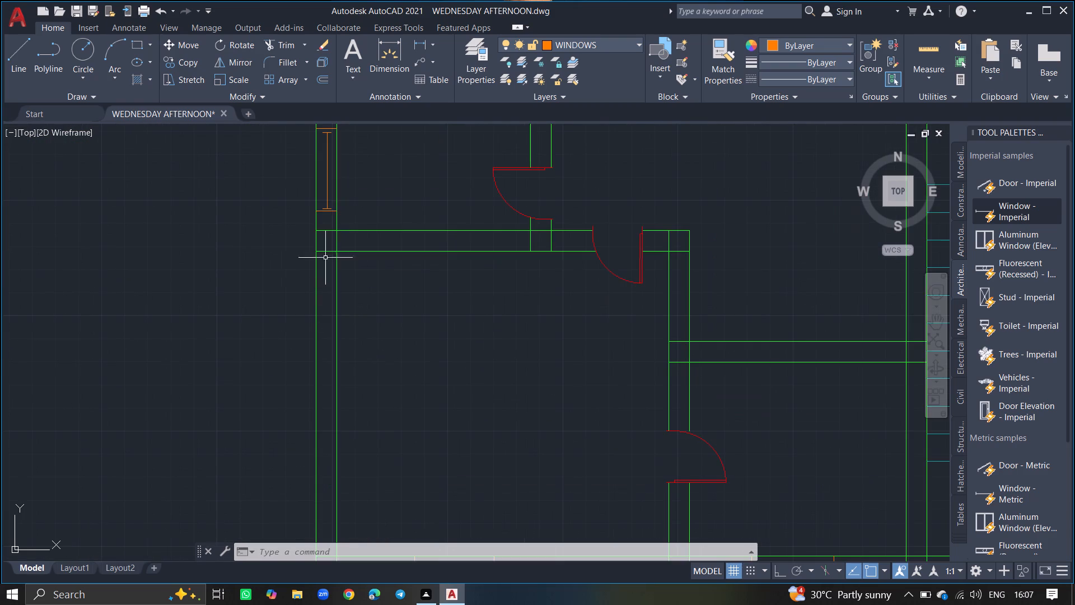
{"action": "left_click_drag", "start_coordinate": [325, 185], "coordinate": [273, 322]}
{"action": "type", "text": "COPY"}
{"action": "key", "text": "Return"}
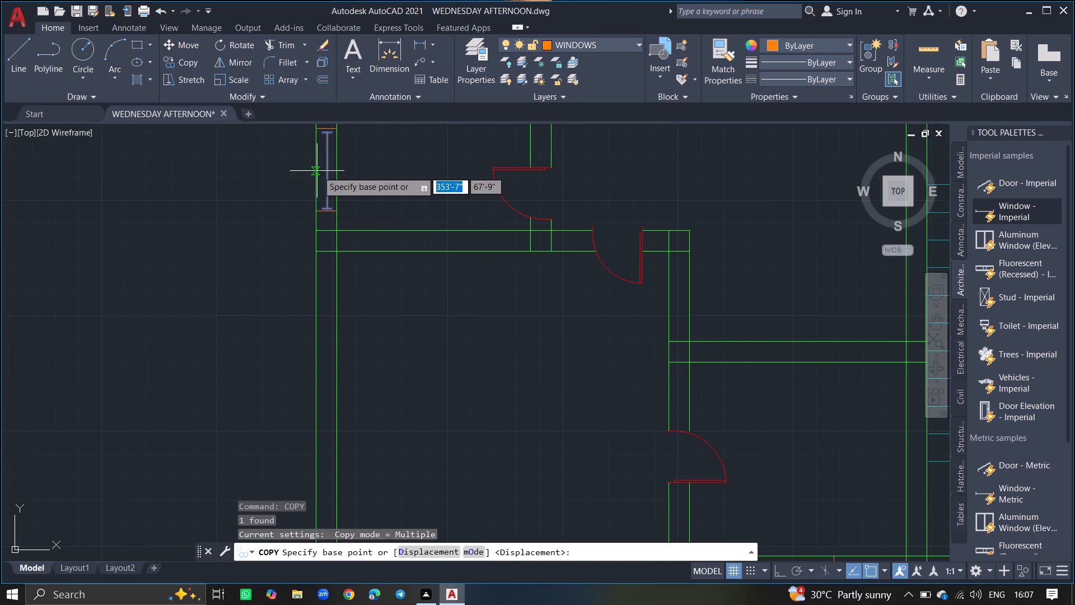
{"action": "left_click_drag", "start_coordinate": [325, 173], "coordinate": [325, 296]}
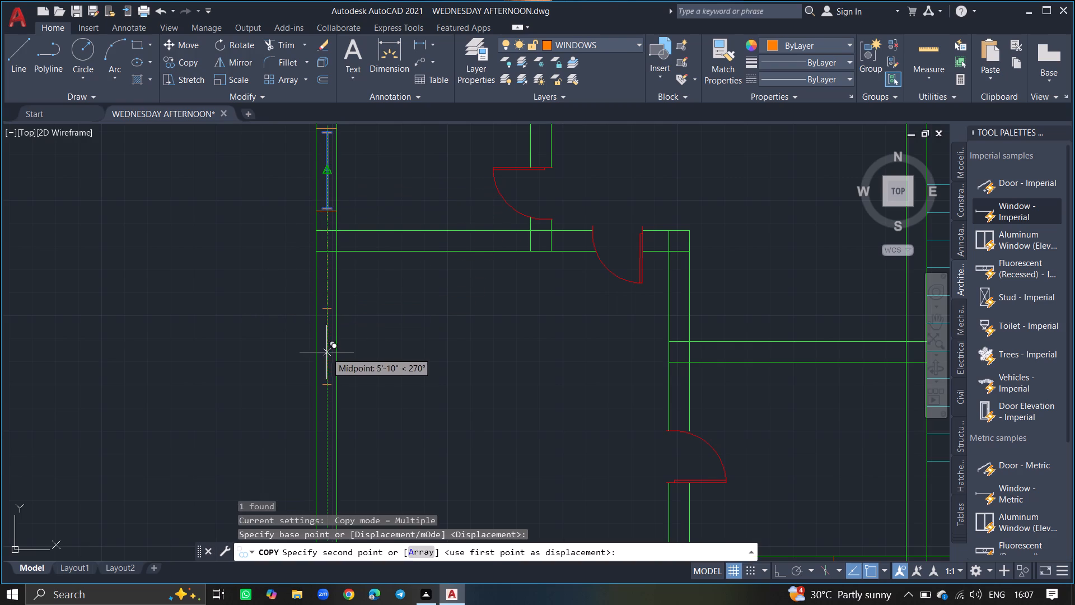
{"action": "left_click", "coordinate": [327, 362]}
{"action": "key", "text": "Return"}
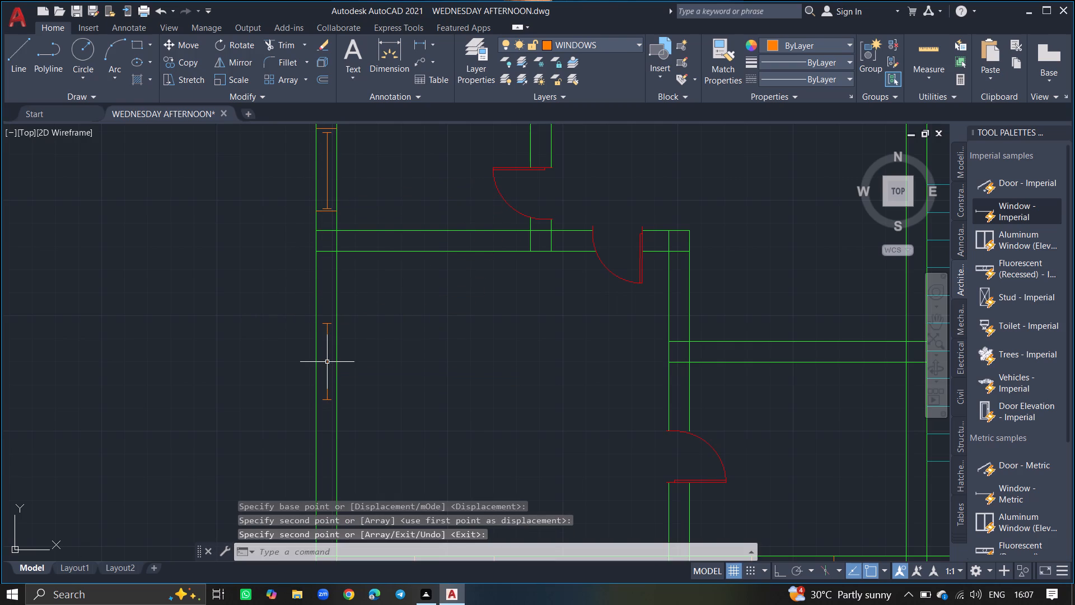
Draw a horizontal line across the left exterior wall just above the bottom-left room's window, from inner to outer face.
{"action": "key", "text": "l"}
{"action": "key", "text": "Return"}
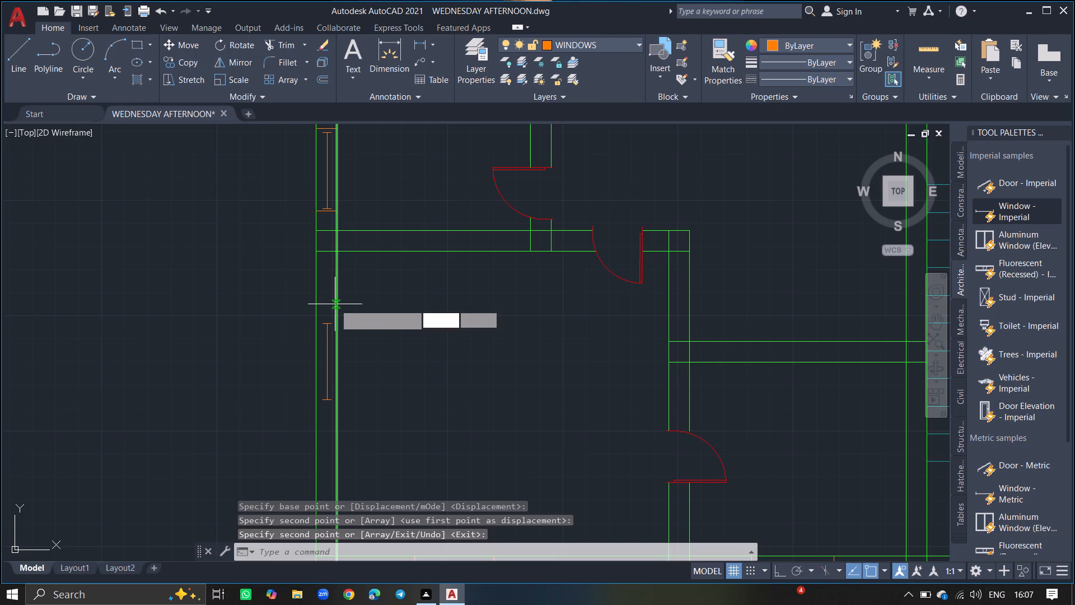
{"action": "scroll", "coordinate": [335, 304], "scroll_direction": "up", "scroll_amount": 4, "text": "ctrl"}
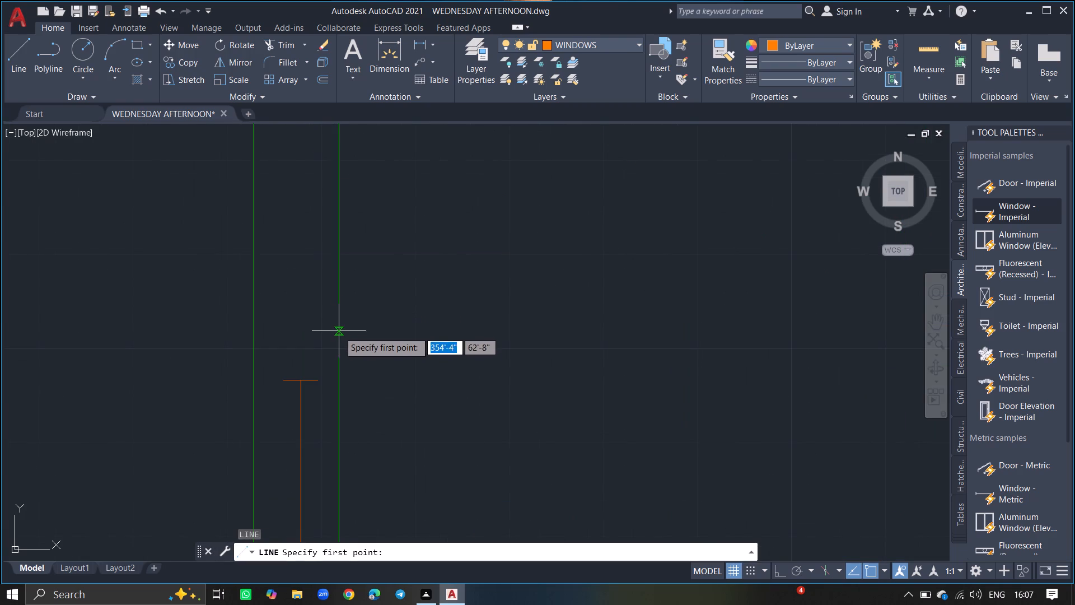
{"action": "left_click_drag", "start_coordinate": [339, 332], "coordinate": [252, 332]}
{"action": "left_click", "coordinate": [252, 332]}
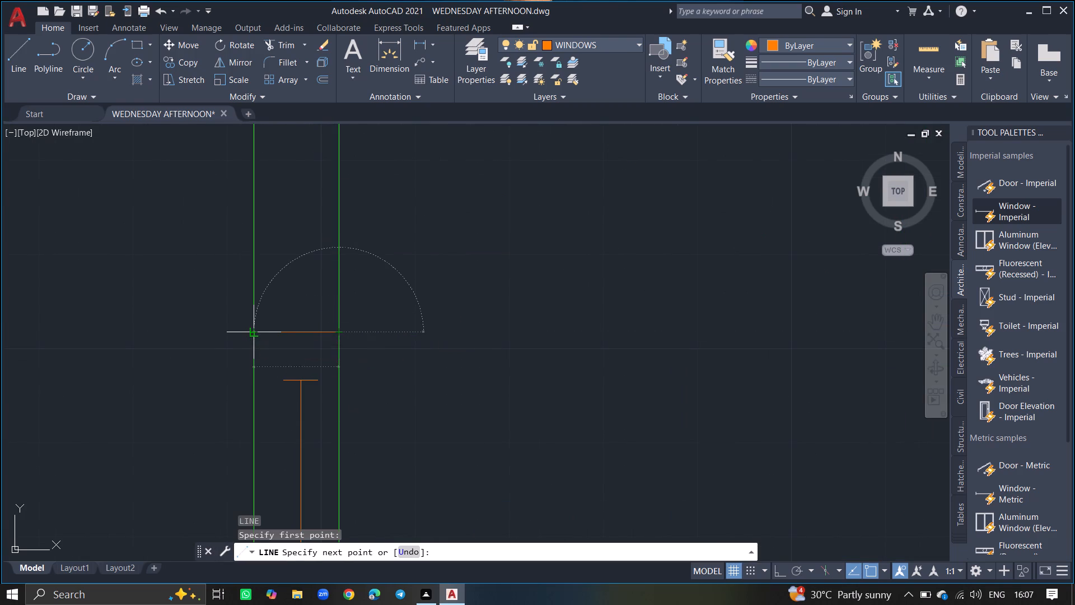
{"action": "key", "text": "Return"}
Draw a line across the left exterior wall just below the bottom-left room's window, from outer to inner face.
{"action": "scroll", "coordinate": [252, 332], "scroll_direction": "down", "scroll_amount": 7, "text": "ctrl"}
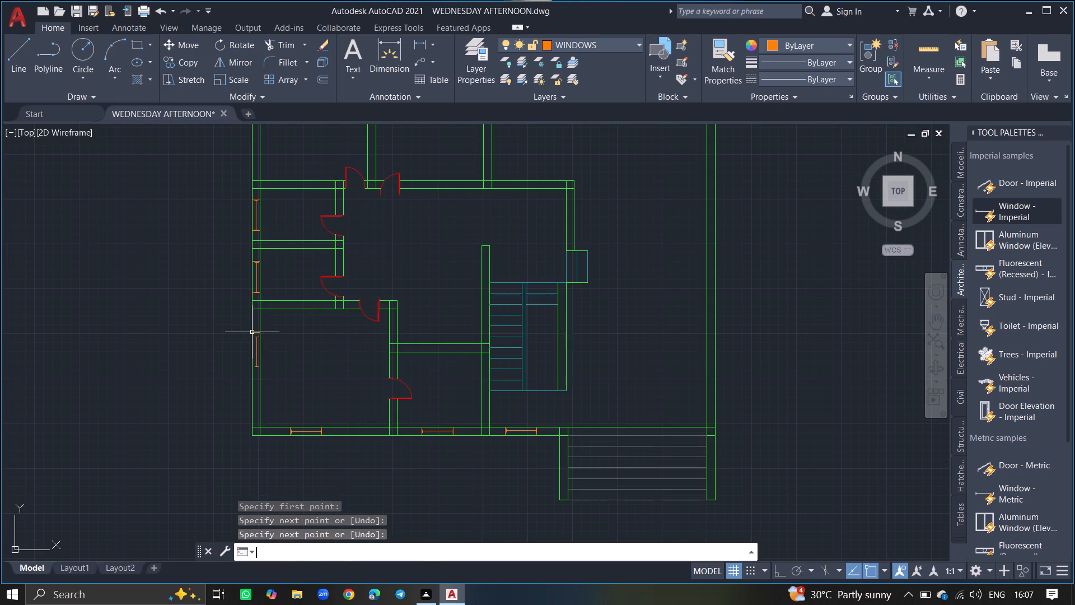
{"action": "scroll", "coordinate": [251, 384], "scroll_direction": "up", "scroll_amount": 5, "text": "ctrl"}
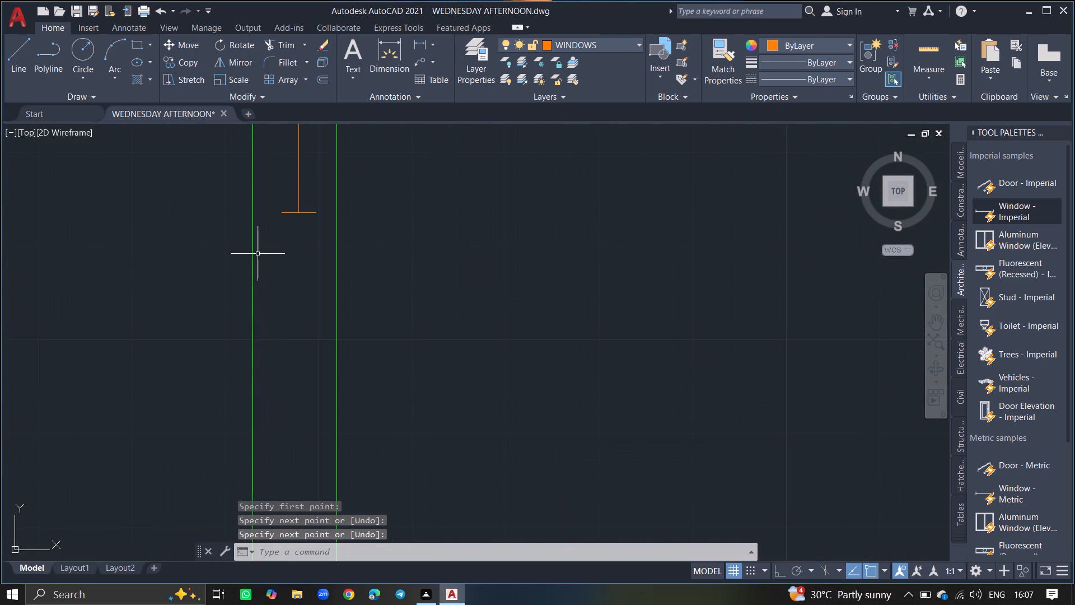
{"action": "key", "text": "l"}
{"action": "key", "text": "Return"}
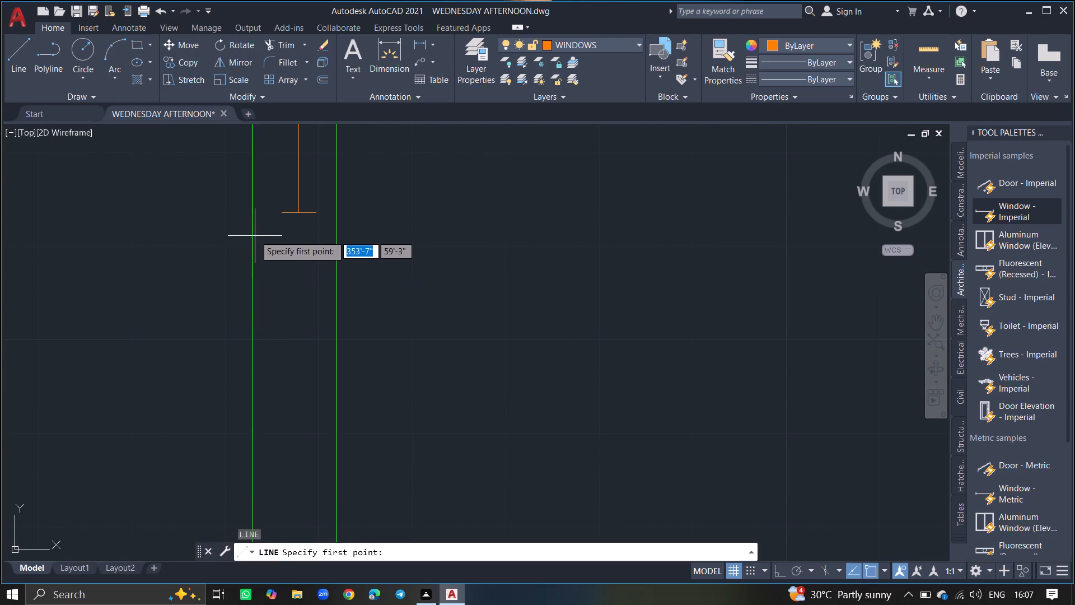
{"action": "left_click_drag", "start_coordinate": [254, 235], "coordinate": [339, 231]}
{"action": "left_click", "coordinate": [339, 231]}
{"action": "key", "text": "Return"}
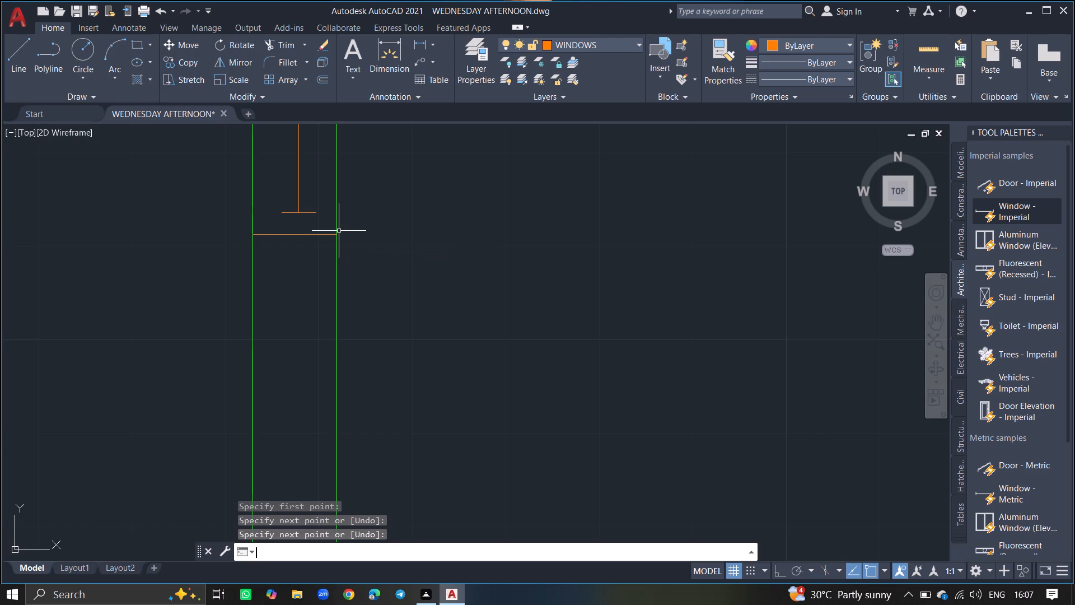
Close the tool palettes to free up the drawing area.
{"action": "scroll", "coordinate": [502, 245], "scroll_direction": "down", "scroll_amount": 5, "text": "ctrl"}
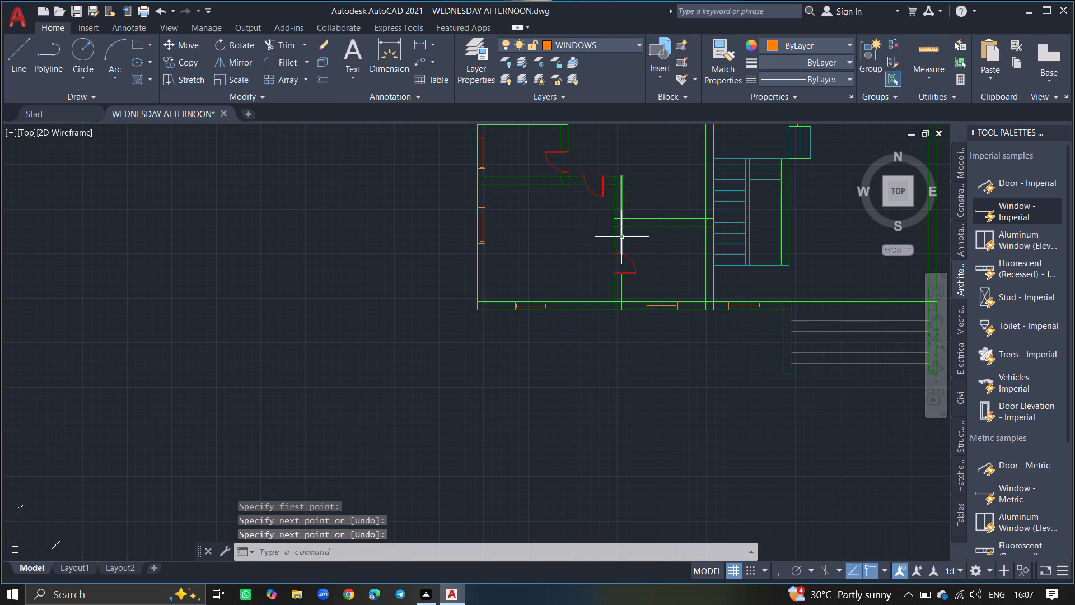
{"action": "scroll", "coordinate": [622, 237], "scroll_direction": "down", "scroll_amount": 2, "text": "ctrl"}
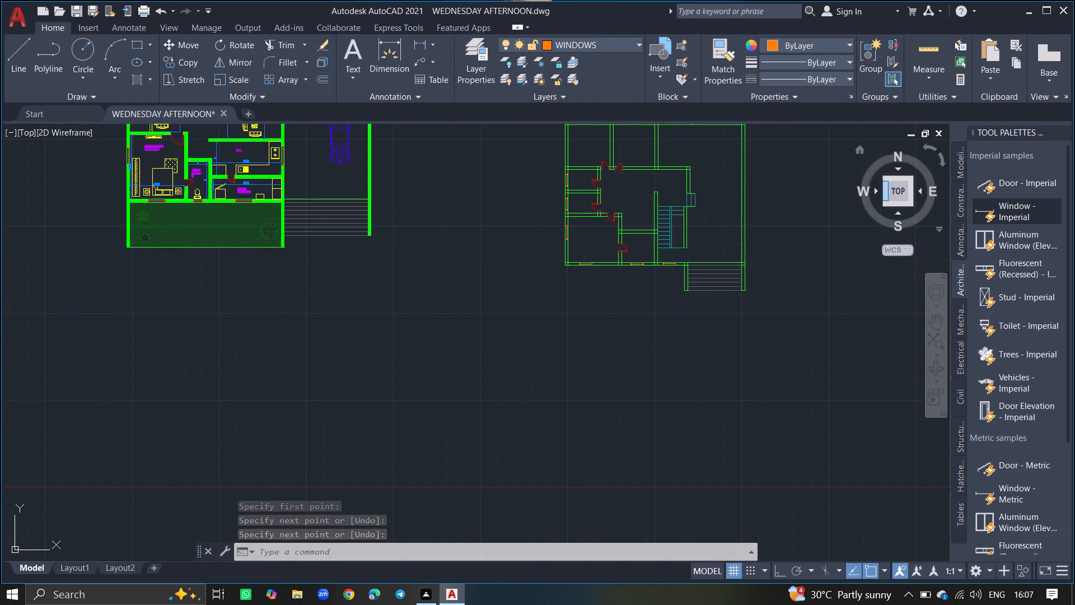
{"action": "left_click", "coordinate": [1064, 131]}
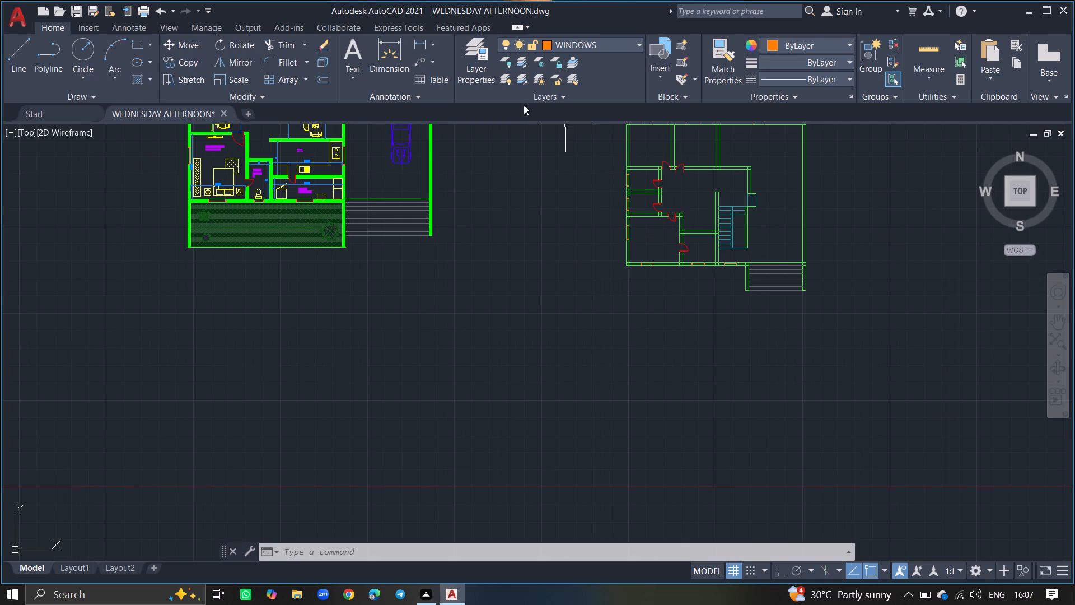
Make WALLS the current layer and close the layer manager.
{"action": "left_click", "coordinate": [480, 77]}
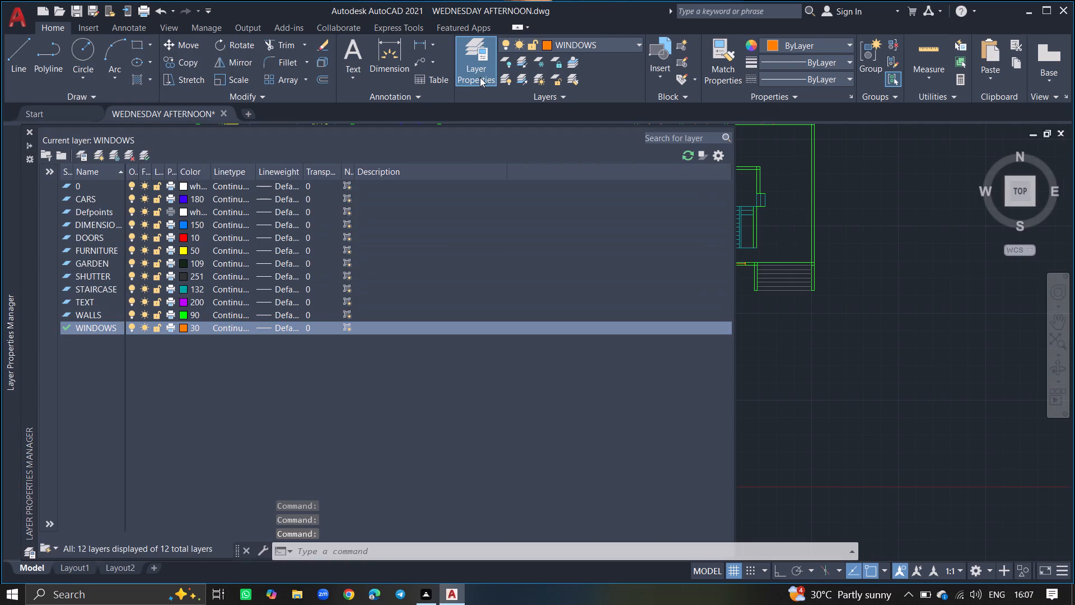
{"action": "double_click", "coordinate": [79, 309]}
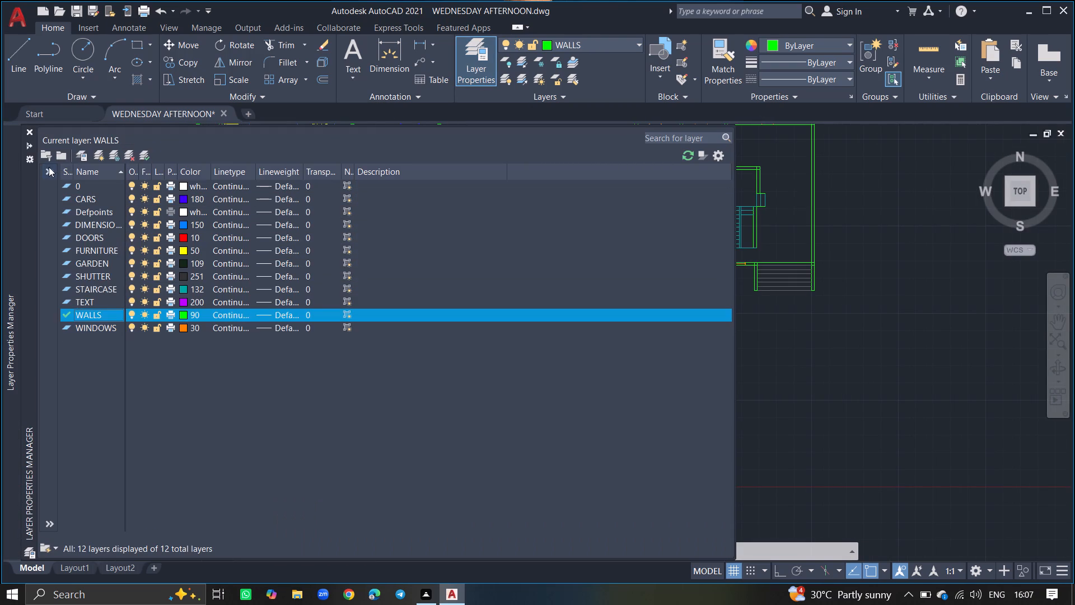
{"action": "left_click", "coordinate": [29, 129]}
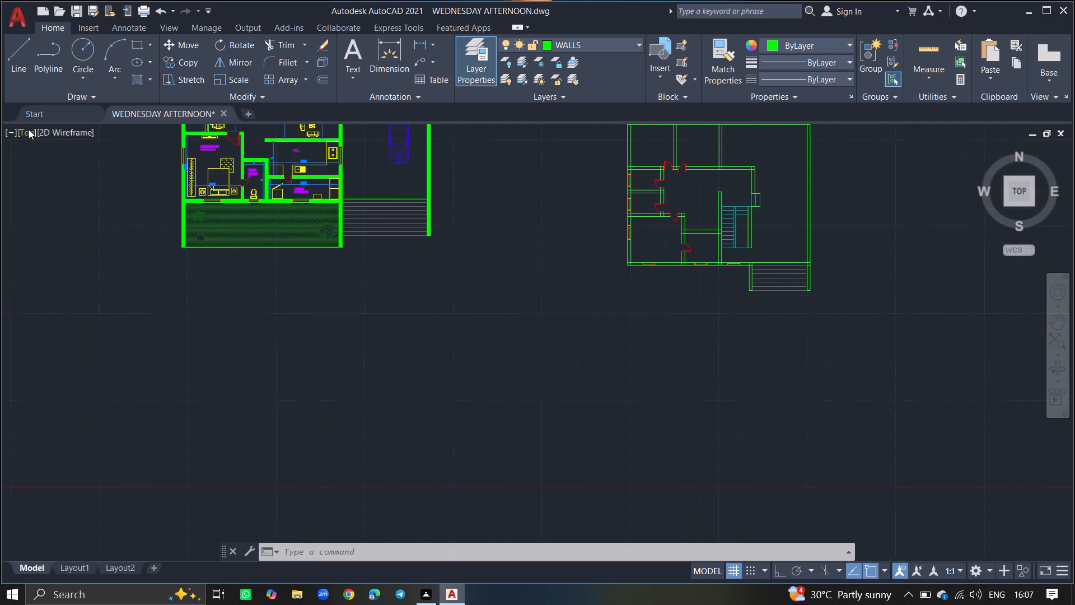
Hatch the second floor plan's left exterior wall with the SOLID pattern, from its upper stretch down to the first window's upper jamb line.
{"action": "scroll", "coordinate": [144, 220], "scroll_direction": "down", "scroll_amount": 3, "text": "ctrl"}
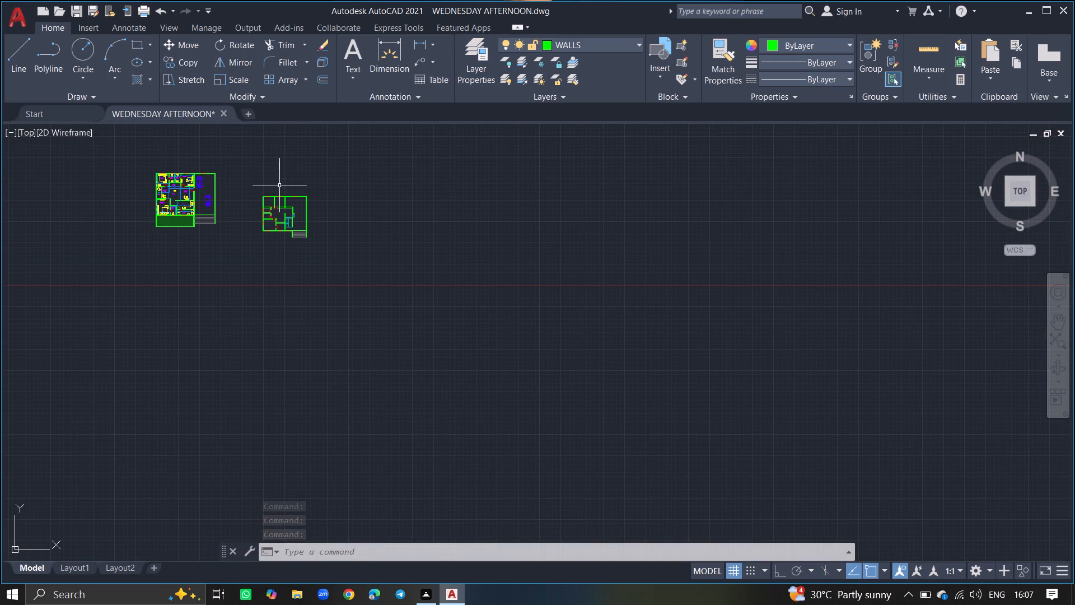
{"action": "scroll", "coordinate": [279, 185], "scroll_direction": "up", "scroll_amount": 3, "text": "ctrl"}
{"action": "scroll", "coordinate": [205, 253], "scroll_direction": "up", "scroll_amount": 2, "text": "ctrl"}
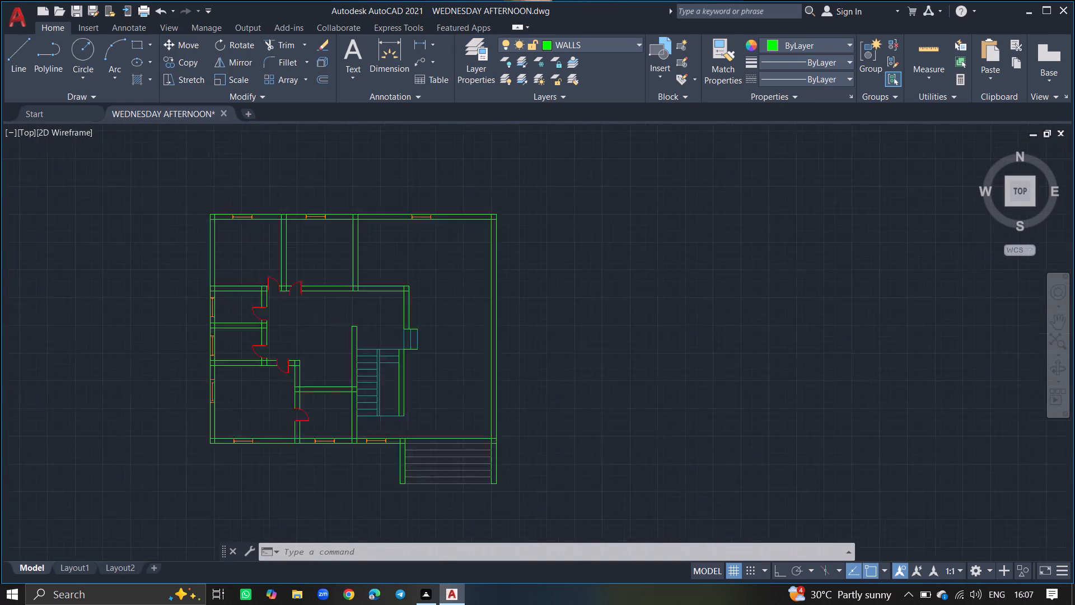
{"action": "scroll", "coordinate": [205, 253], "scroll_direction": "up", "scroll_amount": 2, "text": "ctrl"}
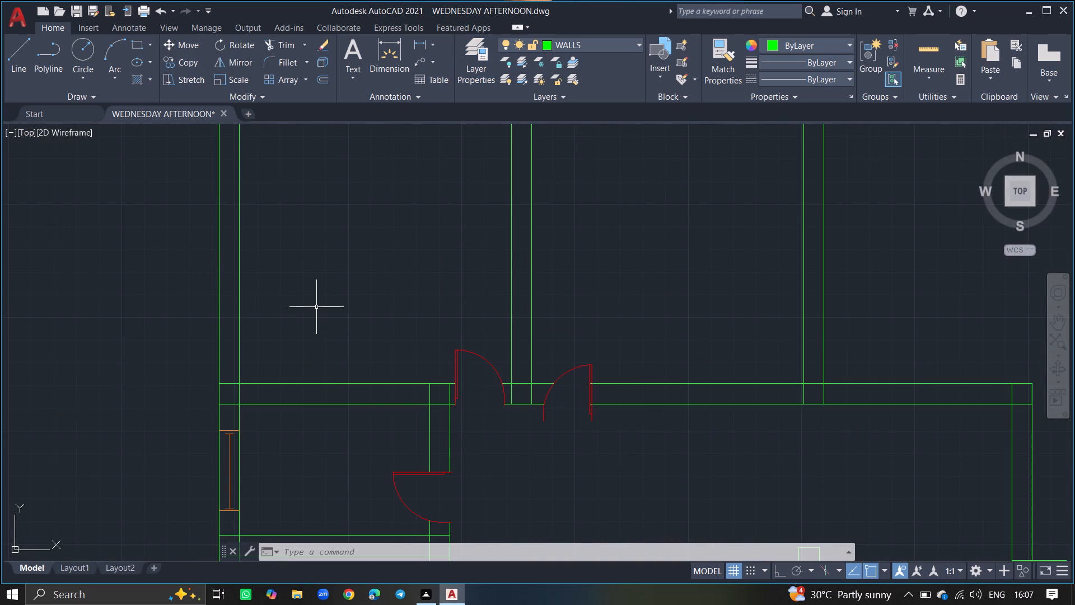
{"action": "type", "text": "HATCH"}
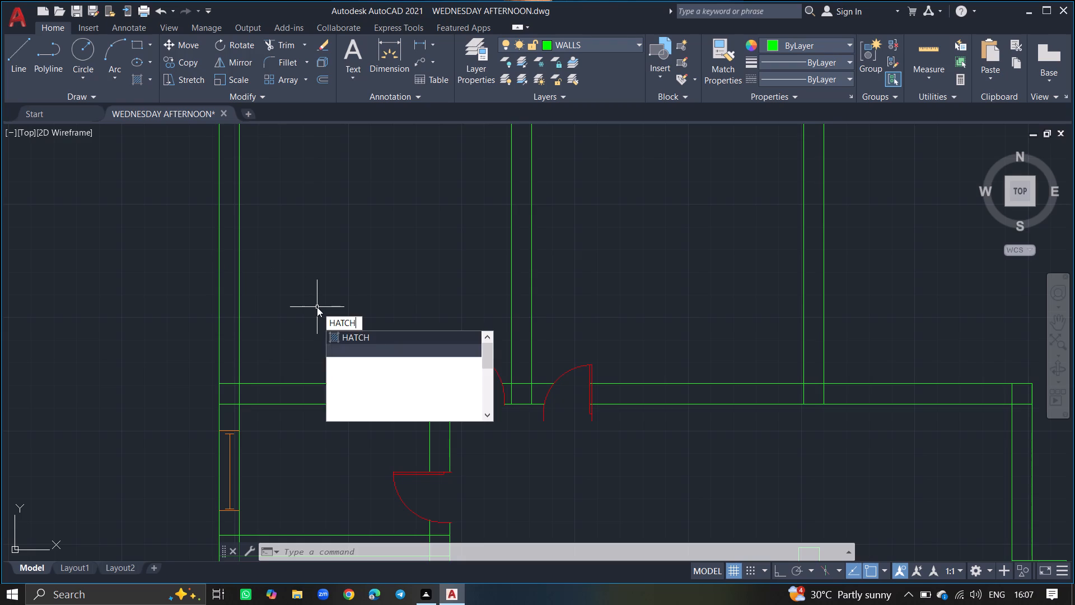
{"action": "key", "text": "Return"}
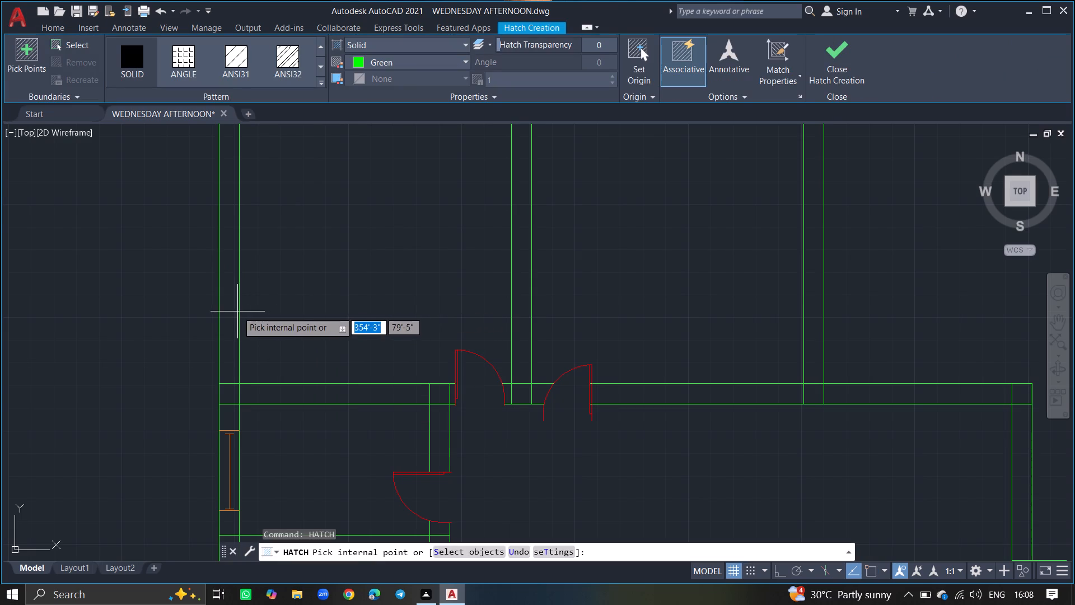
{"action": "left_click", "coordinate": [138, 67]}
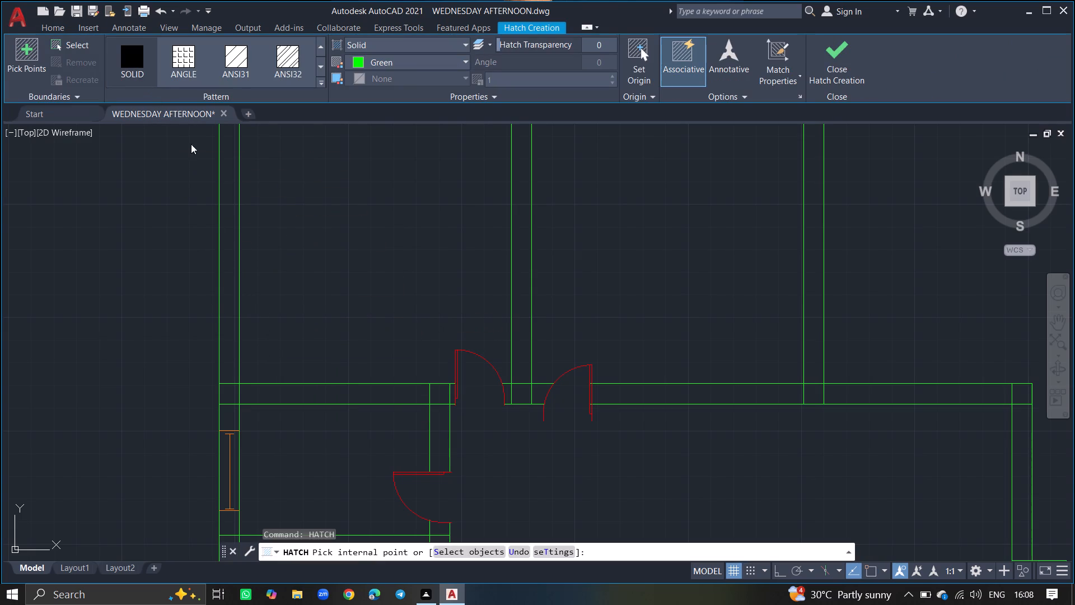
{"action": "left_click", "coordinate": [227, 224]}
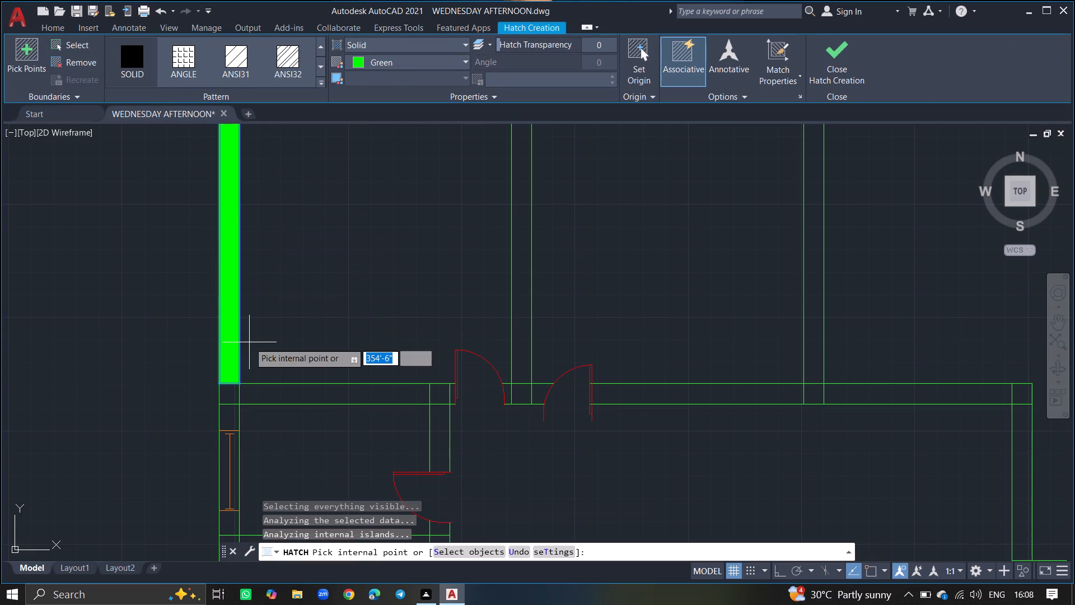
{"action": "left_click", "coordinate": [225, 409]}
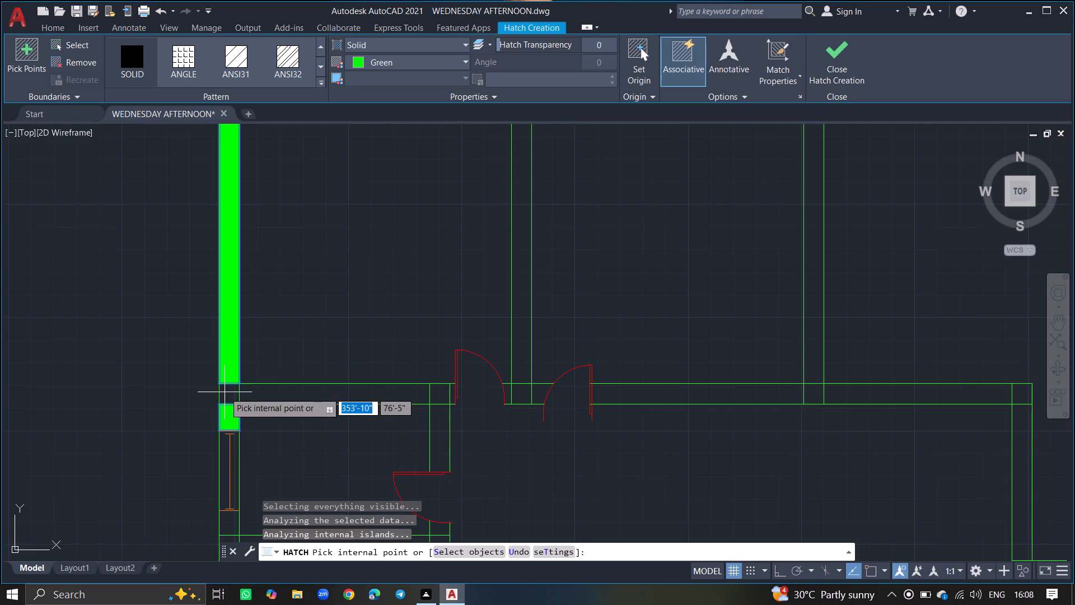
{"action": "left_click", "coordinate": [225, 392]}
Fill the horizontal interior wall from the left exterior wall to the first door with solid hatch, including the short wall stub below it.
{"action": "left_click", "coordinate": [254, 396]}
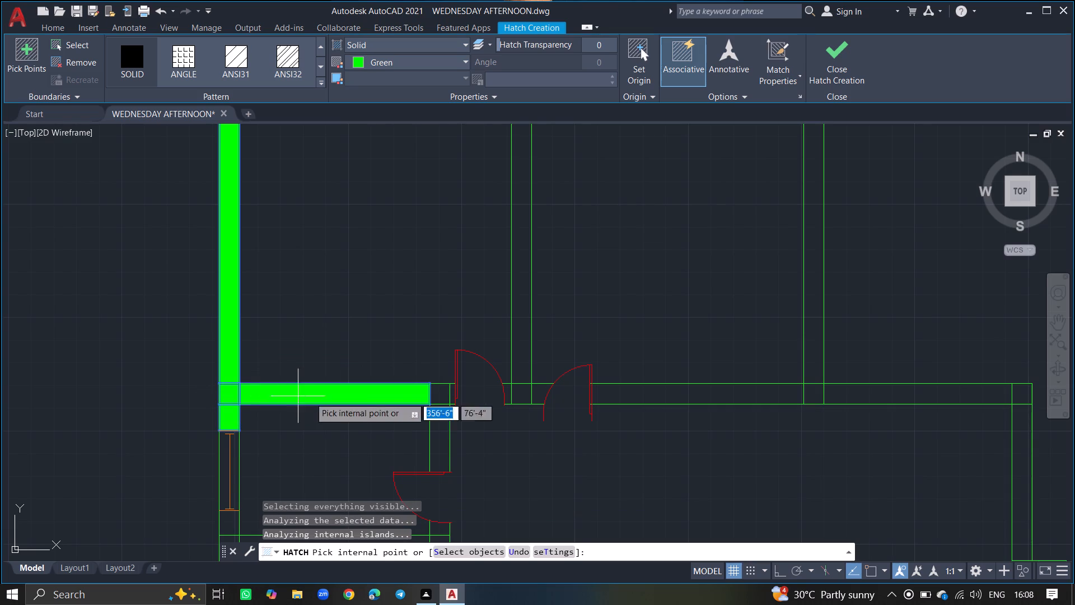
{"action": "left_click", "coordinate": [438, 408]}
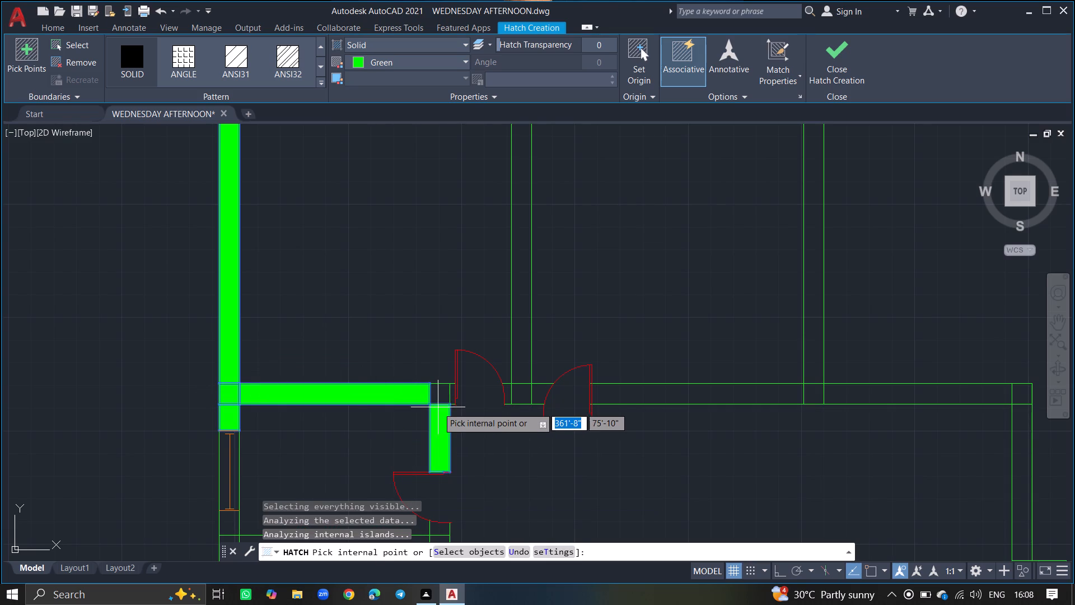
{"action": "left_click", "coordinate": [442, 396]}
{"action": "left_click", "coordinate": [453, 396]}
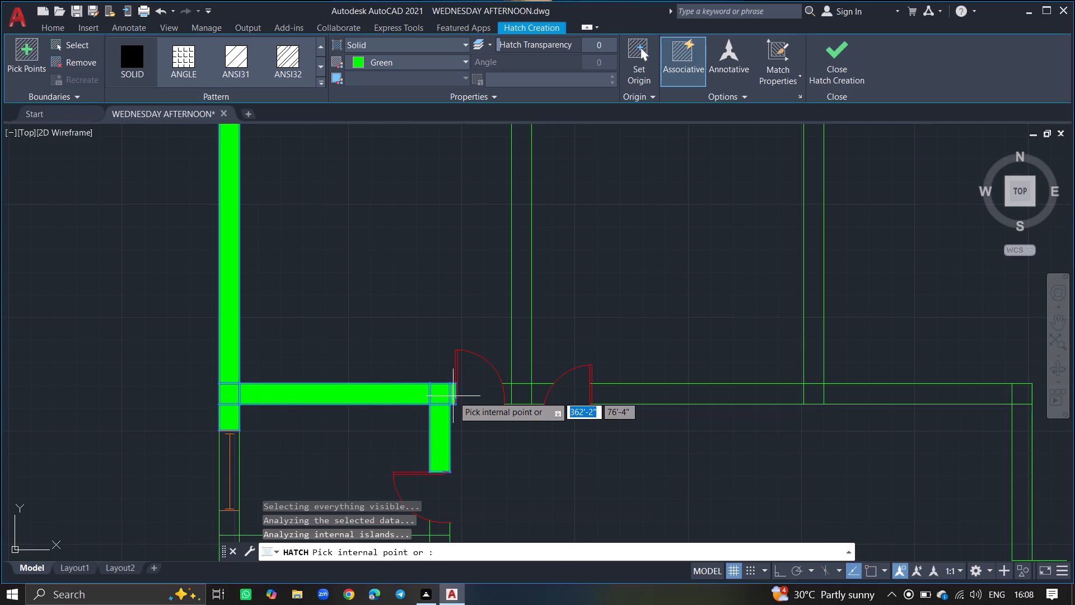
Fill the partition between the first two upper rooms and the short wall piece between their doors with solid hatch.
{"action": "left_click", "coordinate": [522, 394]}
{"action": "left_click", "coordinate": [521, 370]}
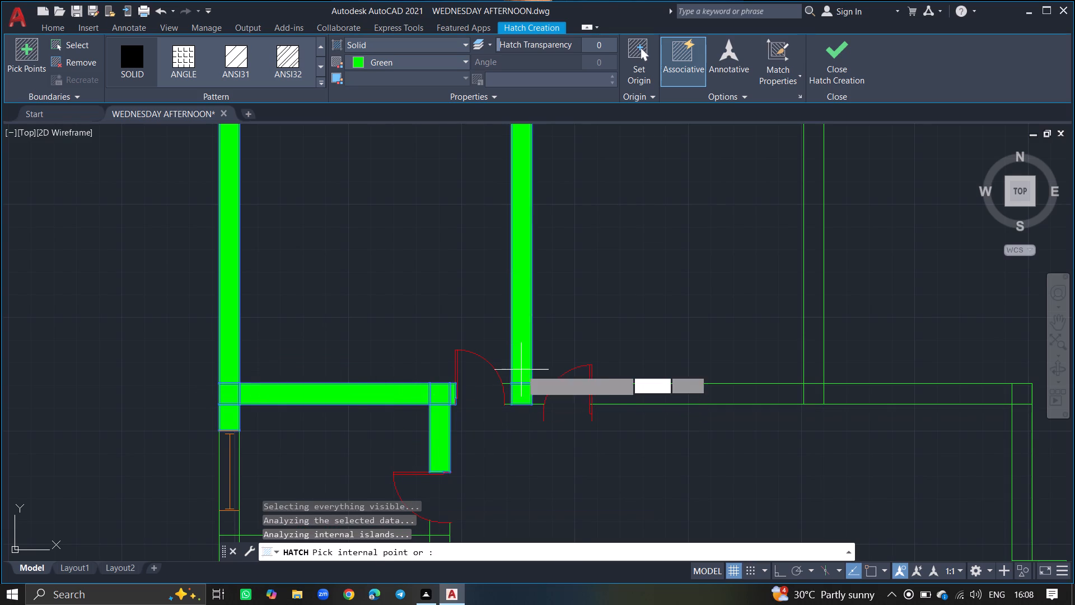
{"action": "left_click_drag", "start_coordinate": [510, 404], "coordinate": [528, 398]}
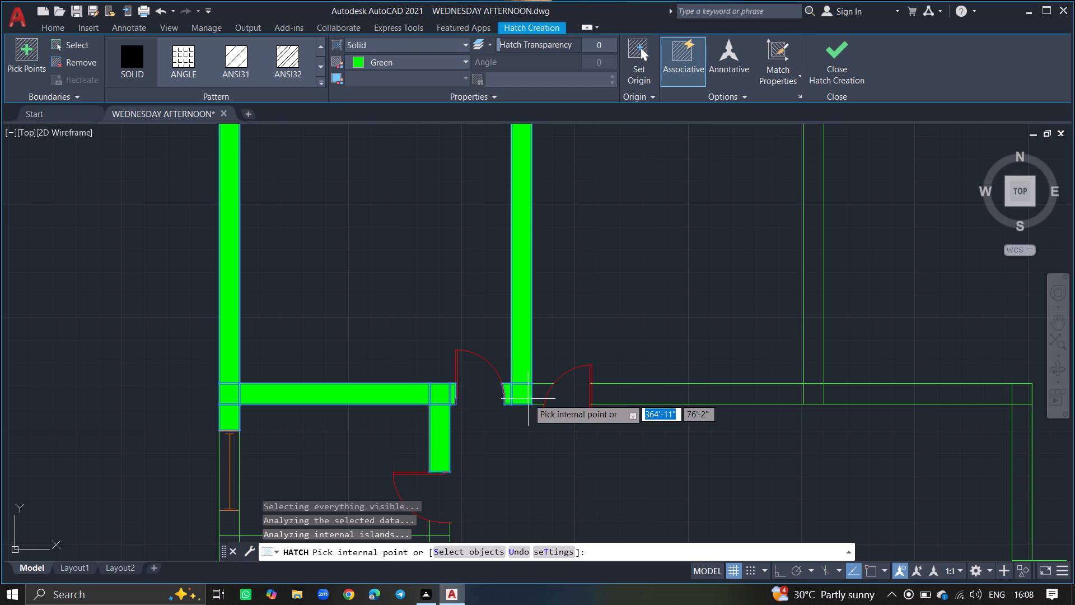
{"action": "left_click_drag", "start_coordinate": [528, 398], "coordinate": [535, 398]}
{"action": "left_click", "coordinate": [535, 398]}
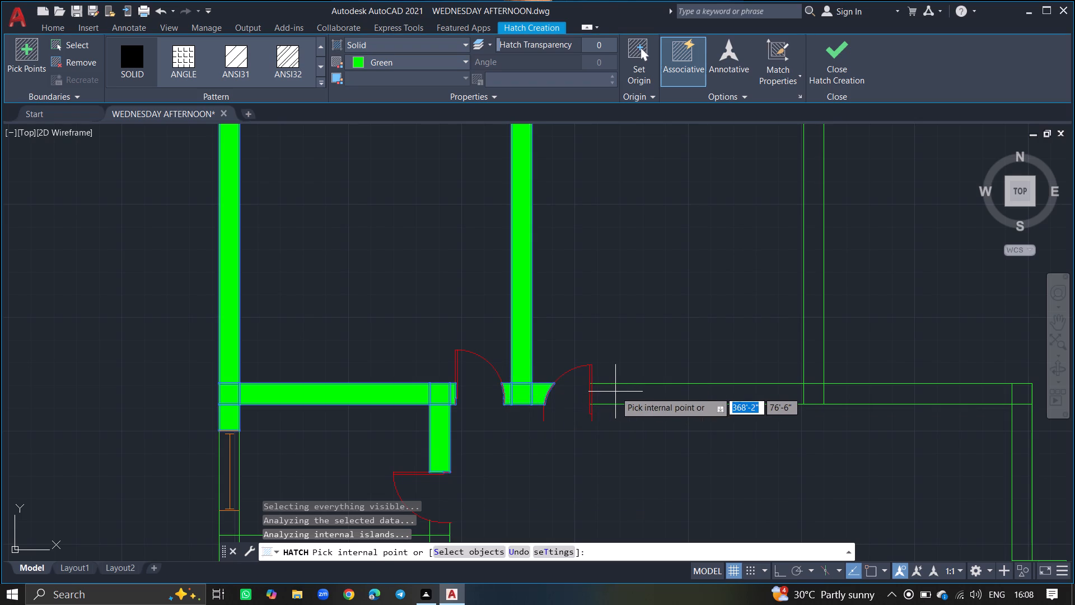
Hatch the horizontal interior wall right of the second door and the second upper partition that meets it.
{"action": "left_click", "coordinate": [615, 392]}
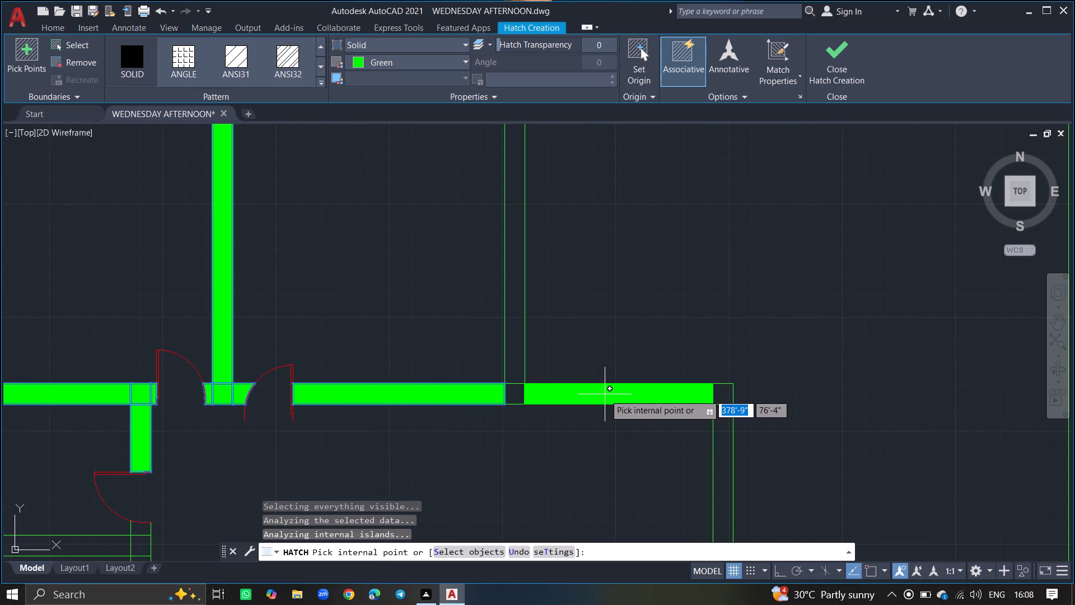
{"action": "left_click", "coordinate": [605, 394]}
{"action": "left_click", "coordinate": [521, 394]}
{"action": "scroll", "coordinate": [521, 394], "scroll_direction": "down", "scroll_amount": 2, "text": "ctrl"}
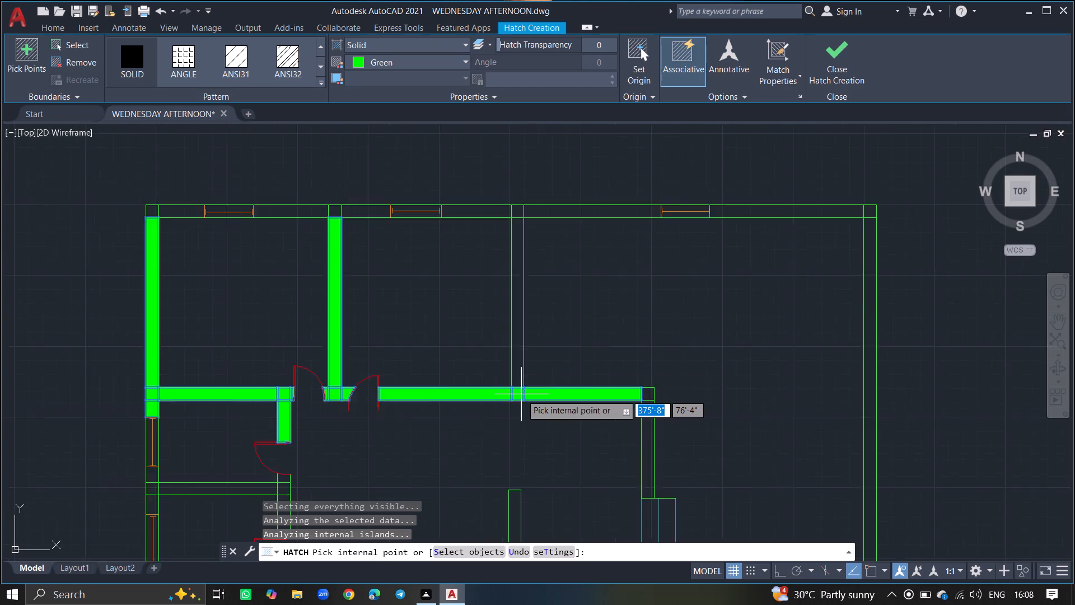
{"action": "left_click", "coordinate": [516, 332]}
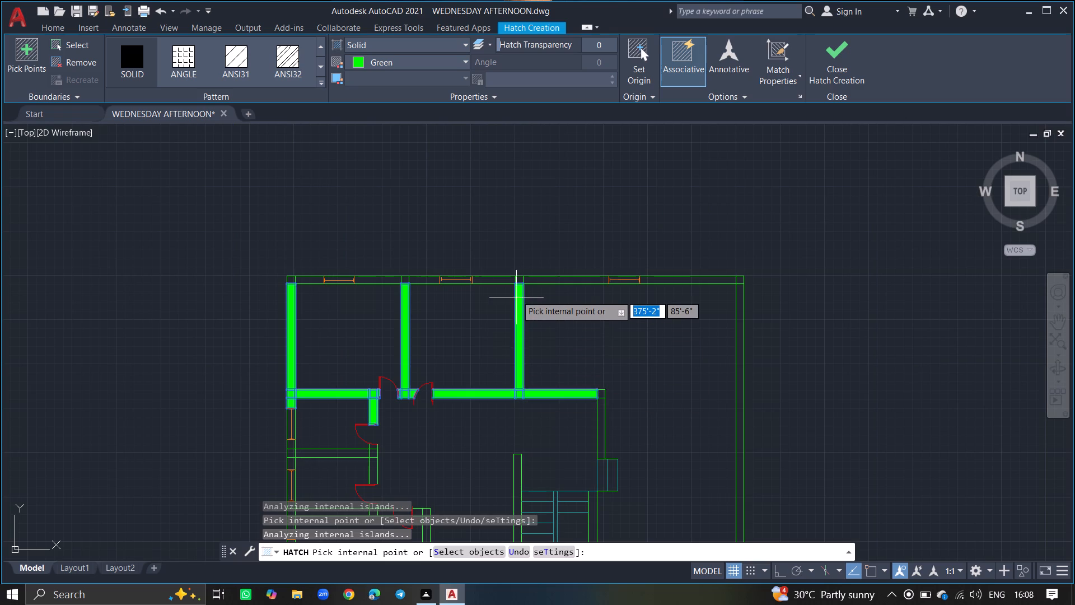
Hatch the top exterior wall from the second partition's junction to the upper-left corner, leaving the window openings unfilled.
{"action": "scroll", "coordinate": [515, 282], "scroll_direction": "up", "scroll_amount": 6, "text": "ctrl"}
{"action": "left_click", "coordinate": [515, 282]}
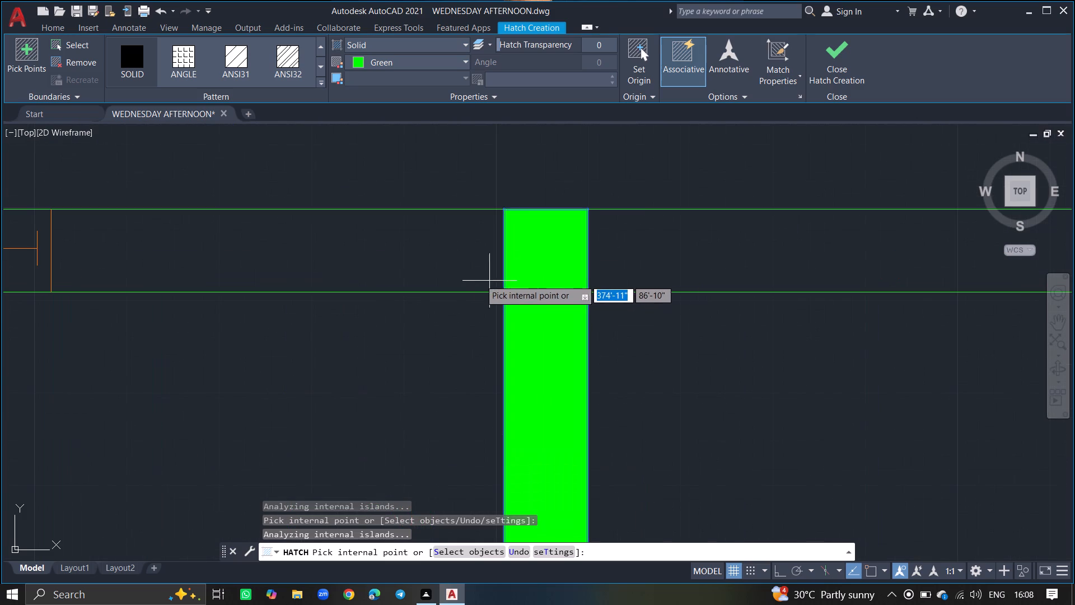
{"action": "left_click", "coordinate": [465, 276]}
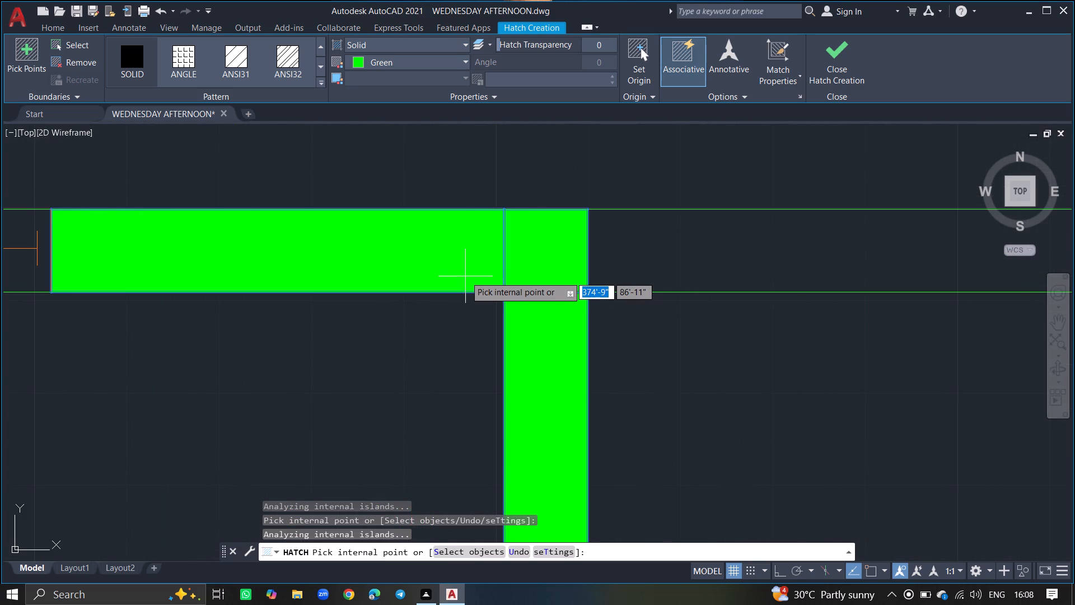
{"action": "scroll", "coordinate": [465, 276], "scroll_direction": "down", "scroll_amount": 3, "text": "ctrl"}
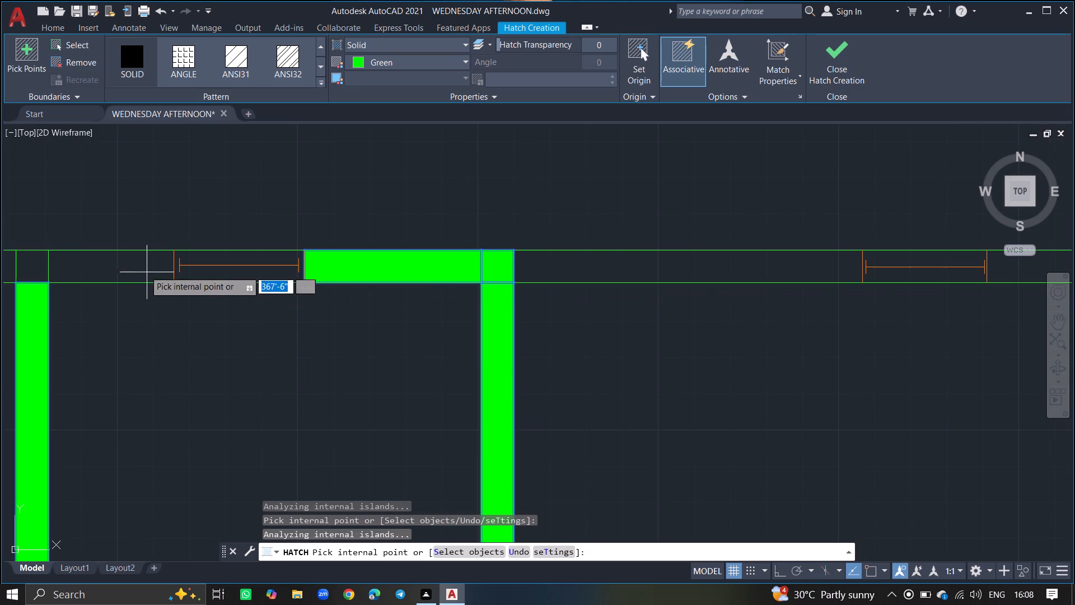
{"action": "left_click", "coordinate": [129, 261]}
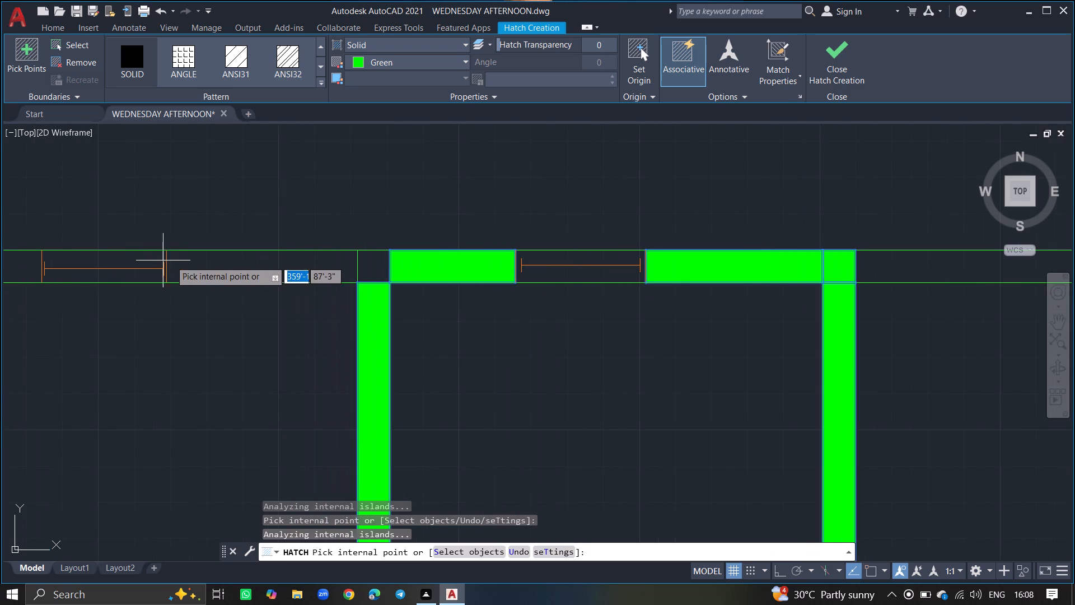
{"action": "left_click", "coordinate": [216, 267]}
{"action": "scroll", "coordinate": [216, 267], "scroll_direction": "down", "scroll_amount": 5, "text": "ctrl"}
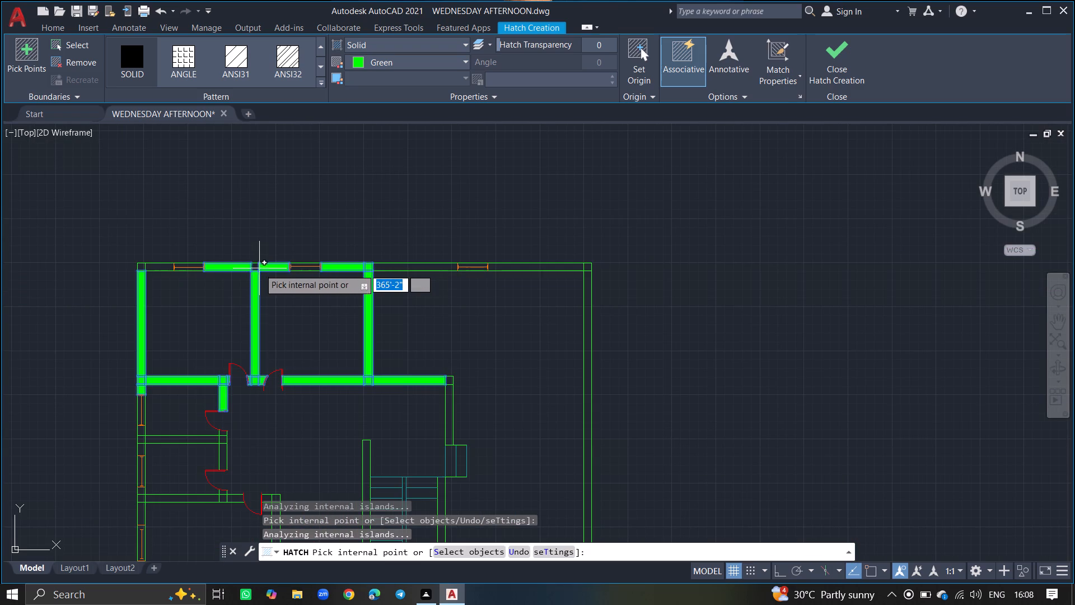
{"action": "left_click", "coordinate": [254, 271]}
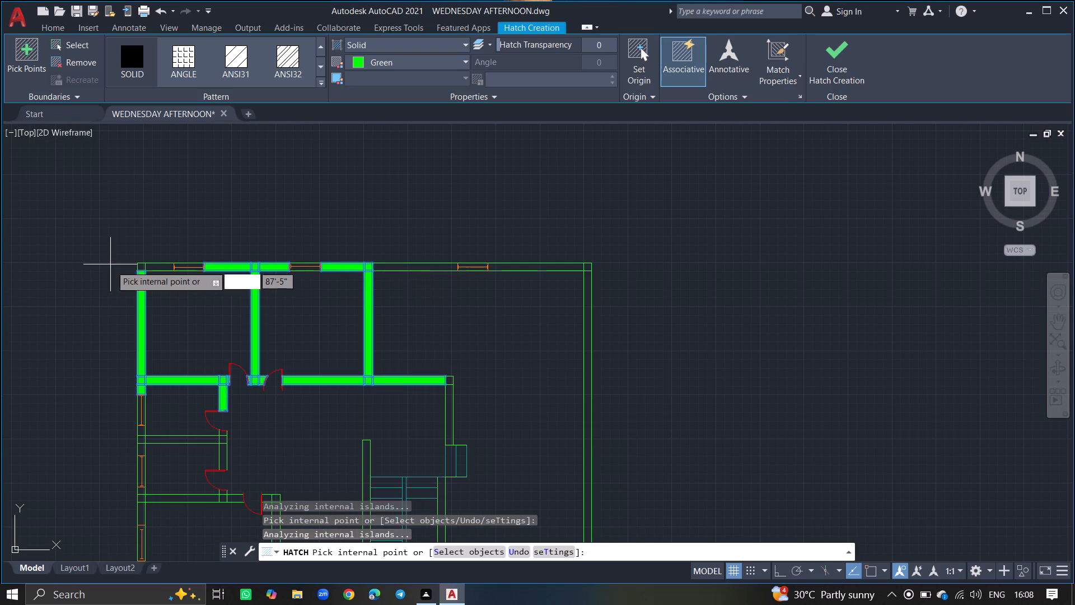
{"action": "scroll", "coordinate": [130, 272], "scroll_direction": "up", "scroll_amount": 3, "text": "ctrl"}
{"action": "left_click_drag", "start_coordinate": [166, 258], "coordinate": [191, 254]}
{"action": "left_click", "coordinate": [191, 254]}
{"action": "scroll", "coordinate": [191, 254], "scroll_direction": "down", "scroll_amount": 4, "text": "ctrl"}
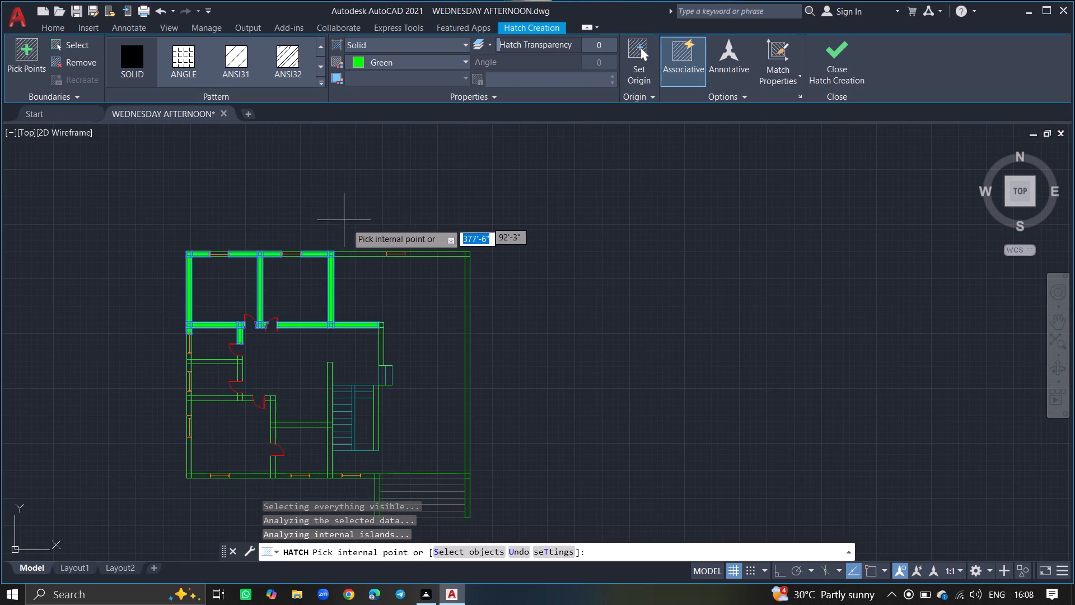
Hatch the top exterior wall on both sides of the third window, from the second partition toward the upper-right corner.
{"action": "scroll", "coordinate": [379, 257], "scroll_direction": "up", "scroll_amount": 6, "text": "ctrl"}
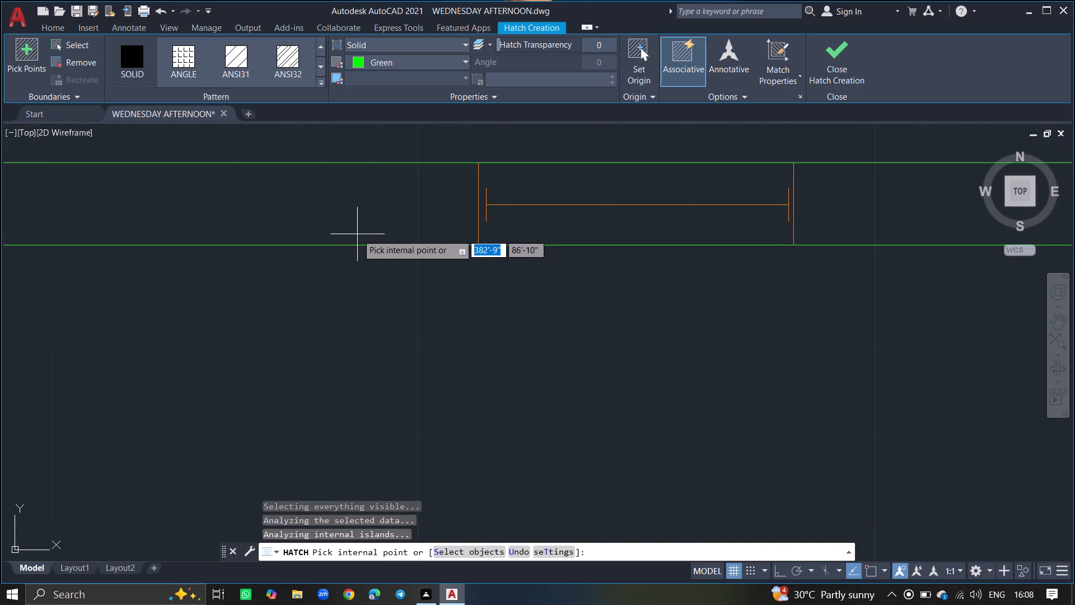
{"action": "left_click", "coordinate": [357, 234]}
{"action": "scroll", "coordinate": [357, 234], "scroll_direction": "down", "scroll_amount": 3, "text": "ctrl"}
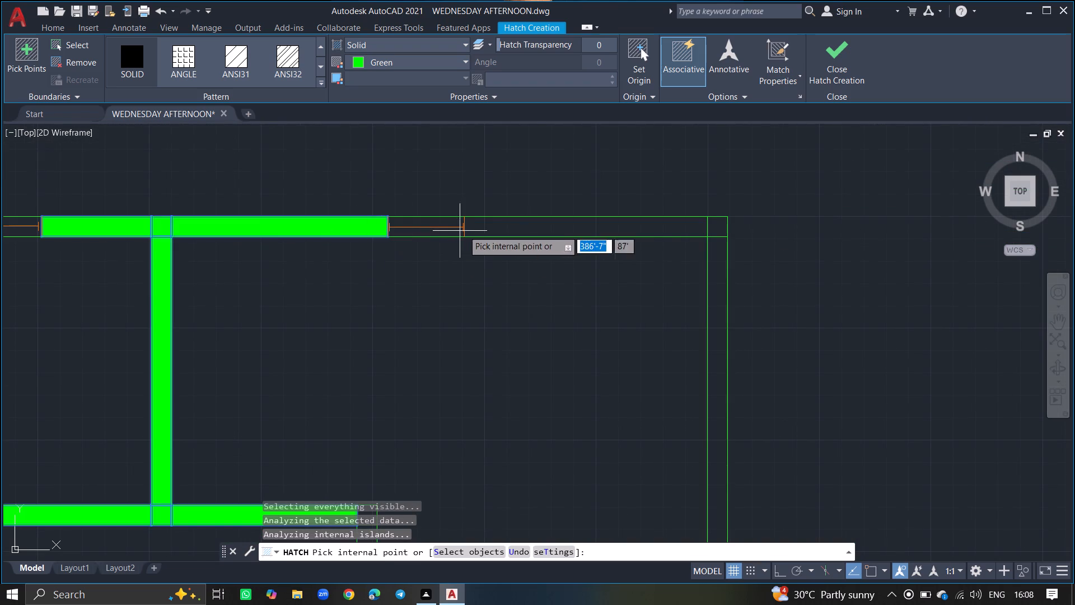
{"action": "left_click", "coordinate": [494, 228]}
{"action": "scroll", "coordinate": [494, 228], "scroll_direction": "down", "scroll_amount": 5, "text": "ctrl"}
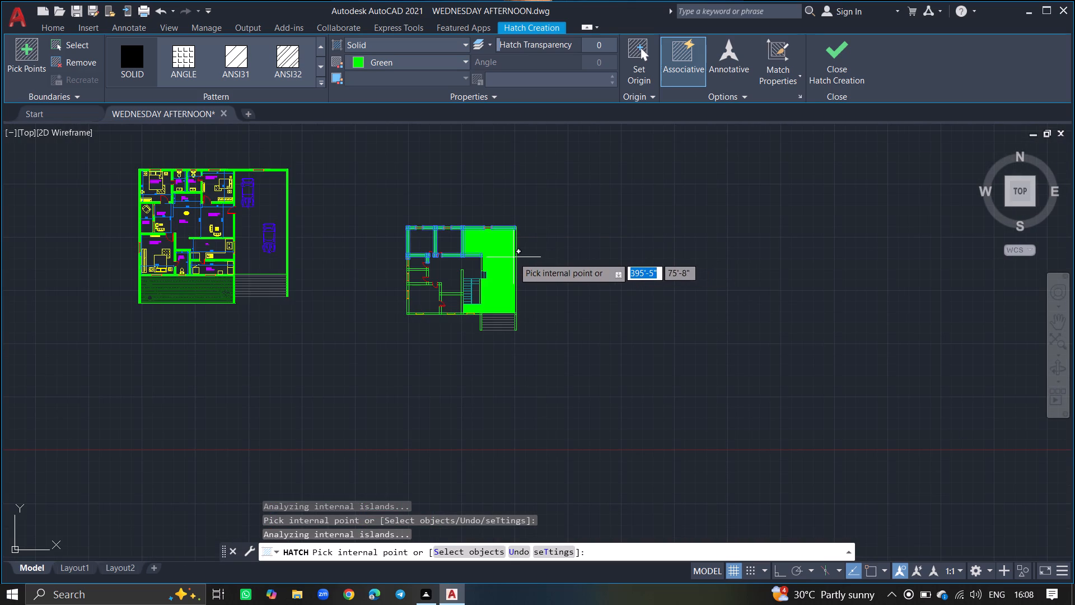
Fill the right exterior wall and its upper-right corner square with solid hatch.
{"action": "scroll", "coordinate": [513, 257], "scroll_direction": "up", "scroll_amount": 4, "text": "ctrl"}
{"action": "left_click", "coordinate": [519, 259]}
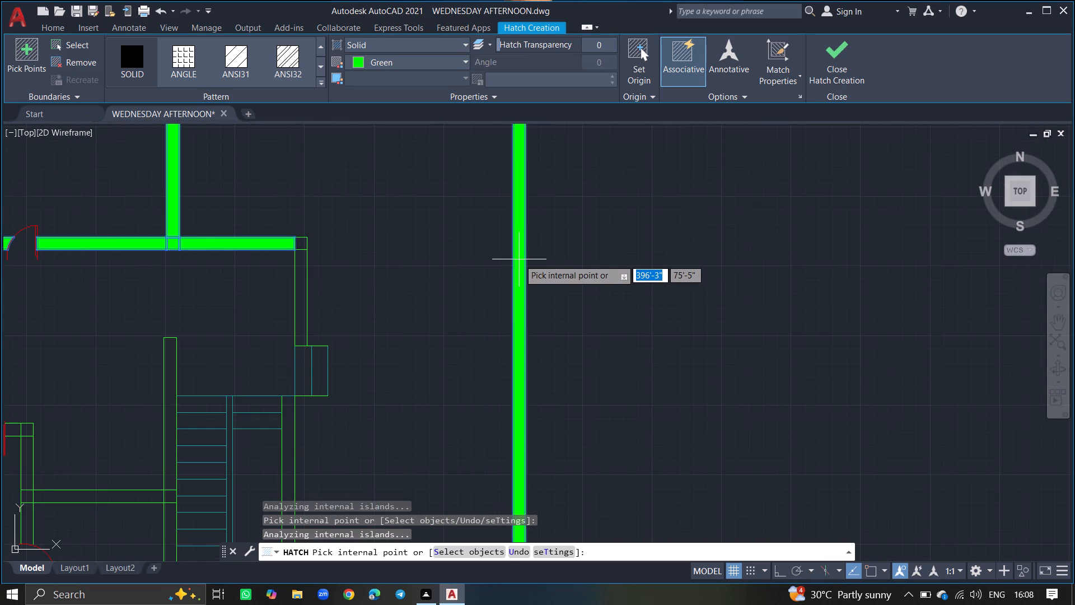
{"action": "scroll", "coordinate": [519, 259], "scroll_direction": "down", "scroll_amount": 4, "text": "ctrl"}
{"action": "scroll", "coordinate": [516, 234], "scroll_direction": "up", "scroll_amount": 6, "text": "ctrl"}
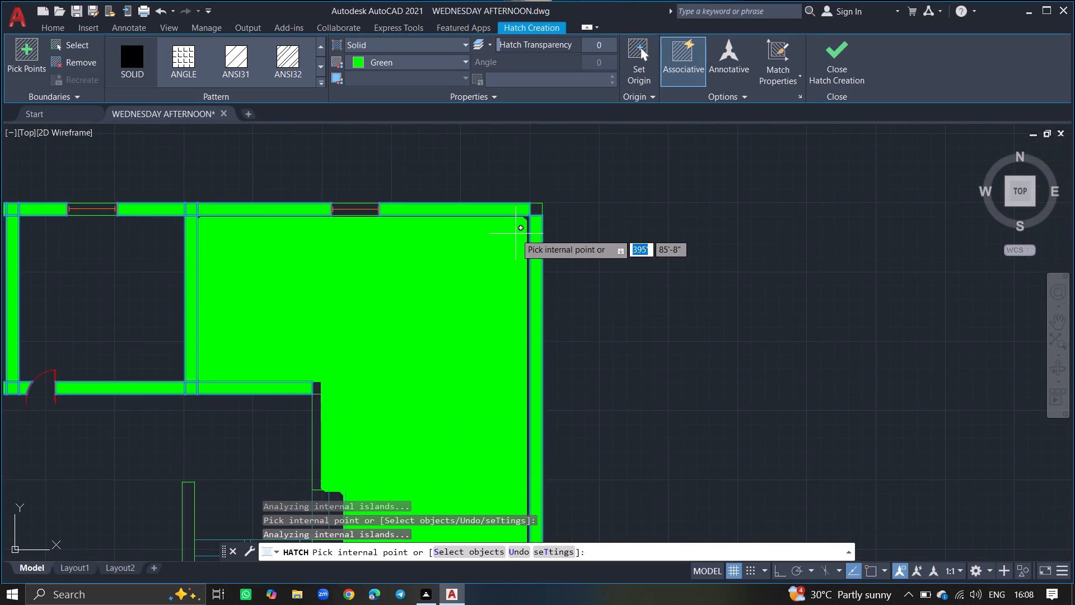
{"action": "left_click", "coordinate": [536, 215]}
{"action": "scroll", "coordinate": [536, 215], "scroll_direction": "down", "scroll_amount": 2, "text": "ctrl"}
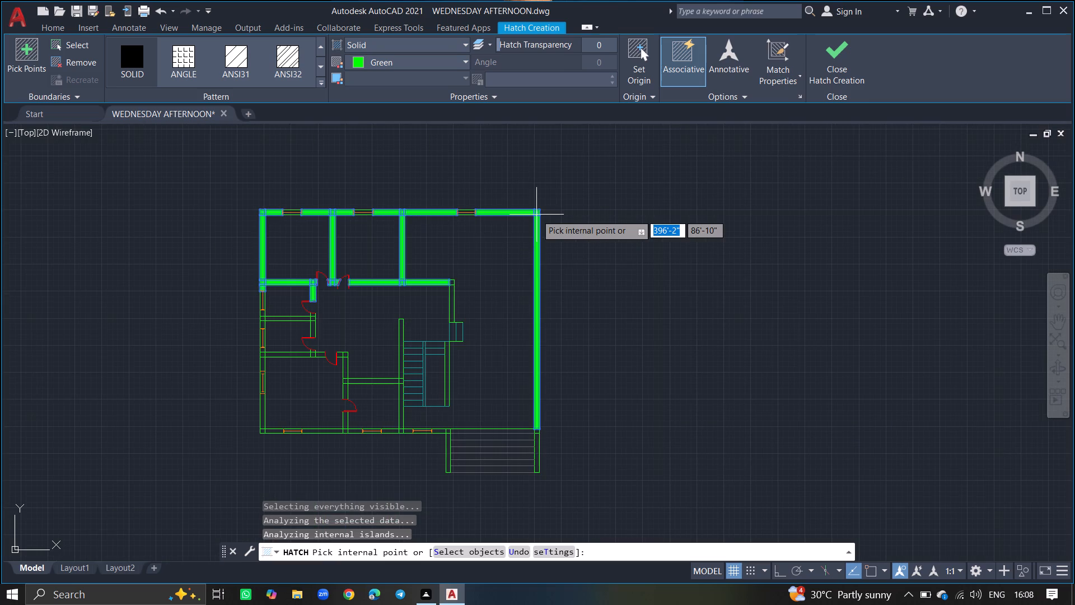
Hatch the vertical wall above the stair landing with its corner, and the wall along the right side of the stairs.
{"action": "left_click", "coordinate": [452, 301]}
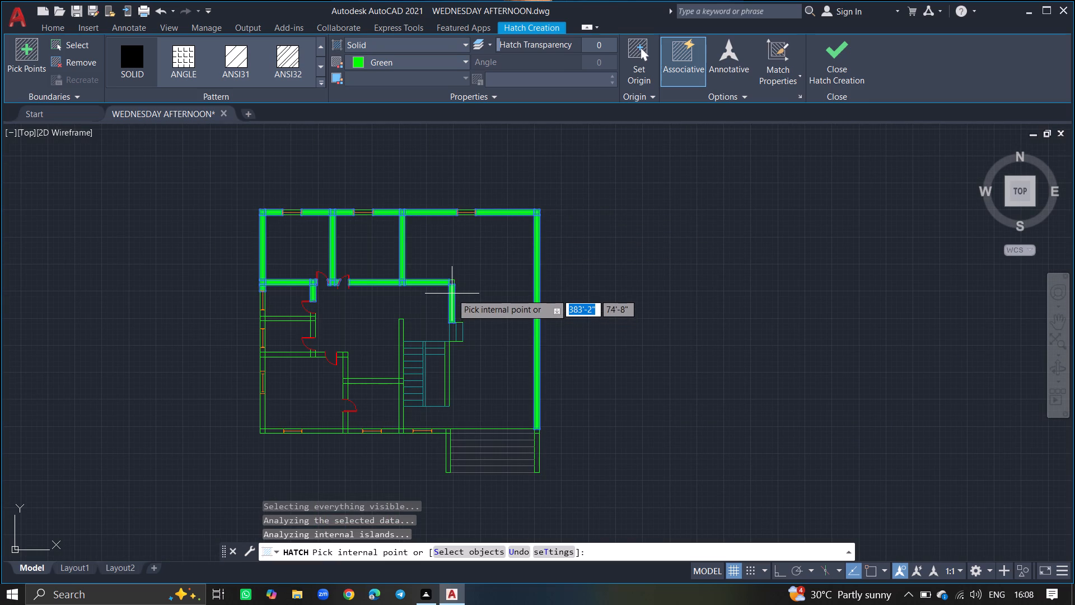
{"action": "left_click", "coordinate": [452, 282]}
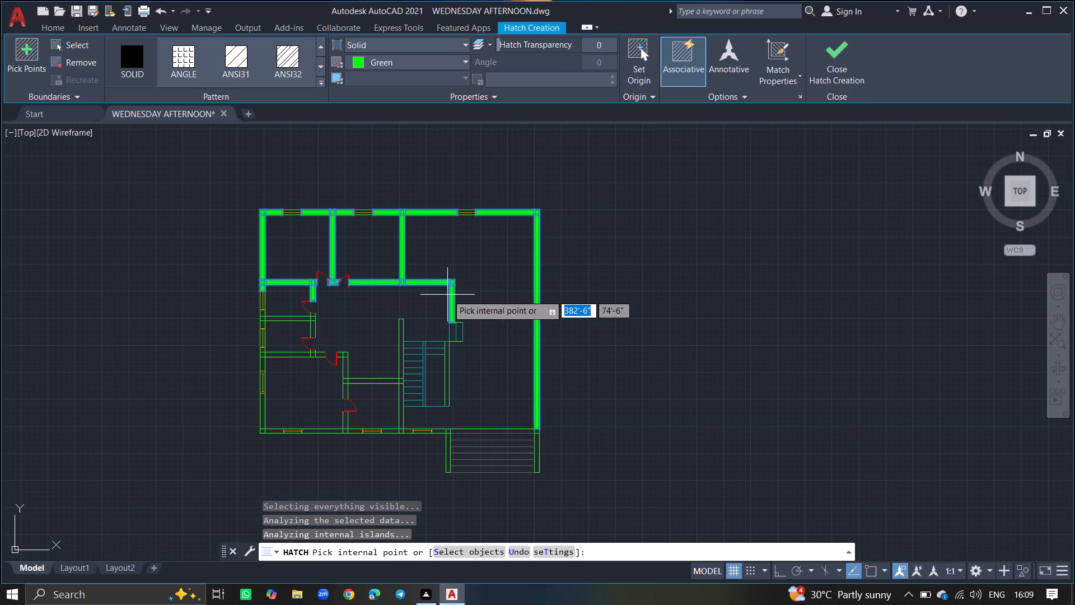
{"action": "left_click", "coordinate": [446, 361]}
{"action": "scroll", "coordinate": [446, 361], "scroll_direction": "up", "scroll_amount": 4, "text": "ctrl"}
{"action": "scroll", "coordinate": [446, 361], "scroll_direction": "down", "scroll_amount": 1, "text": "ctrl"}
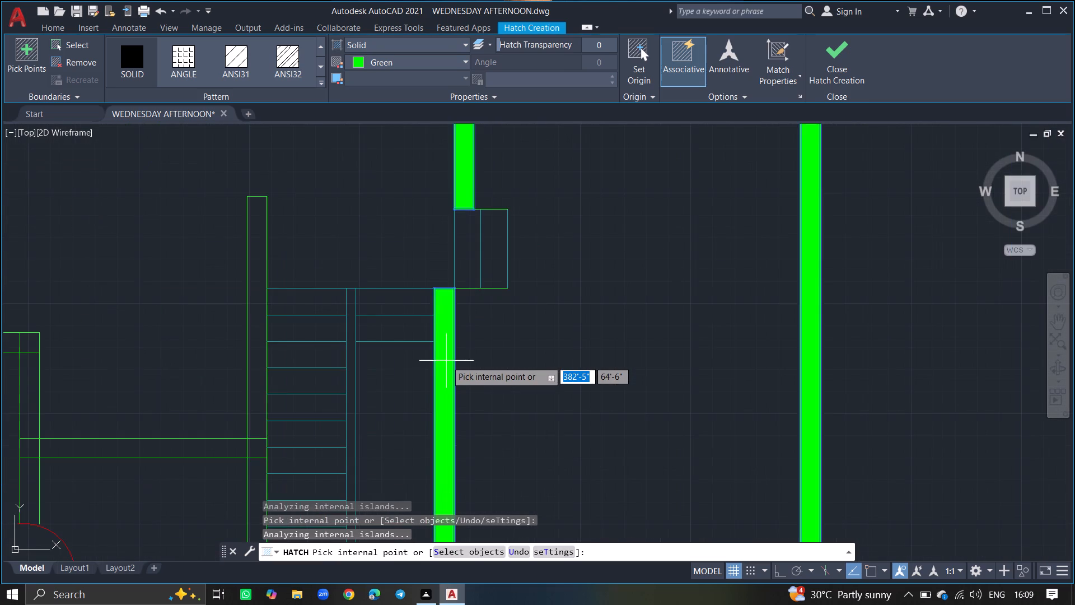
{"action": "scroll", "coordinate": [446, 361], "scroll_direction": "down", "scroll_amount": 2, "text": "ctrl"}
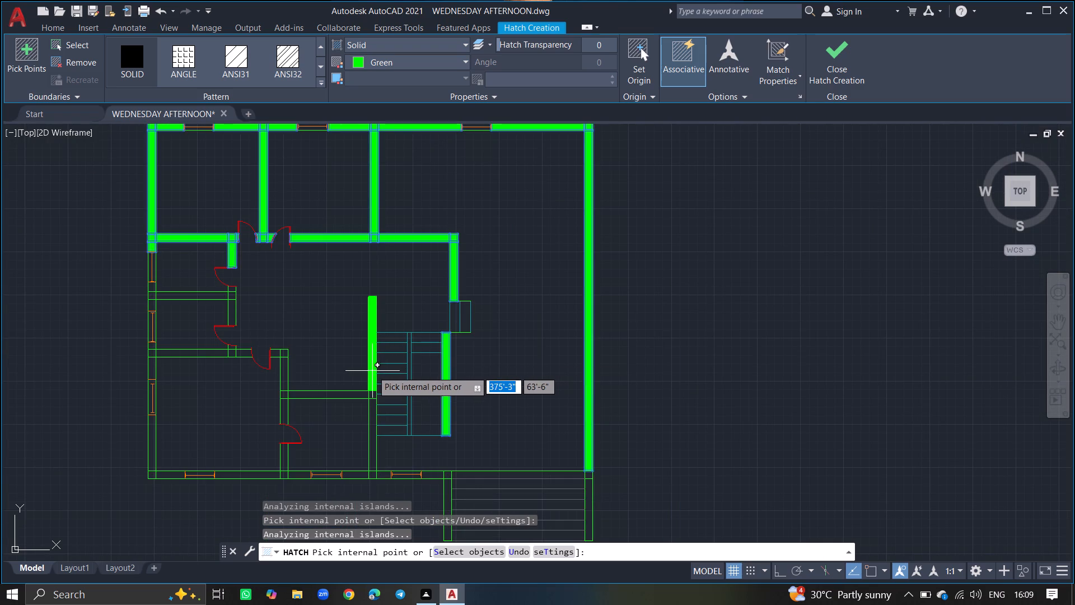
Hatch the wall left of the stairs, the horizontal wall joining it, and the short return wall up to the door.
{"action": "left_click", "coordinate": [372, 371]}
{"action": "left_click", "coordinate": [370, 397]}
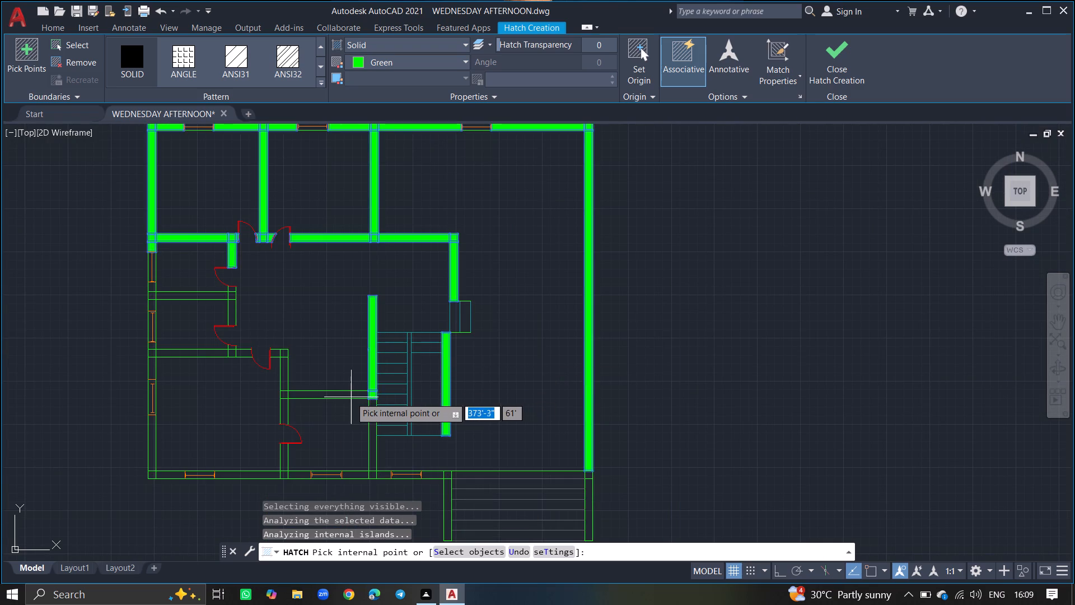
{"action": "left_click", "coordinate": [349, 397]}
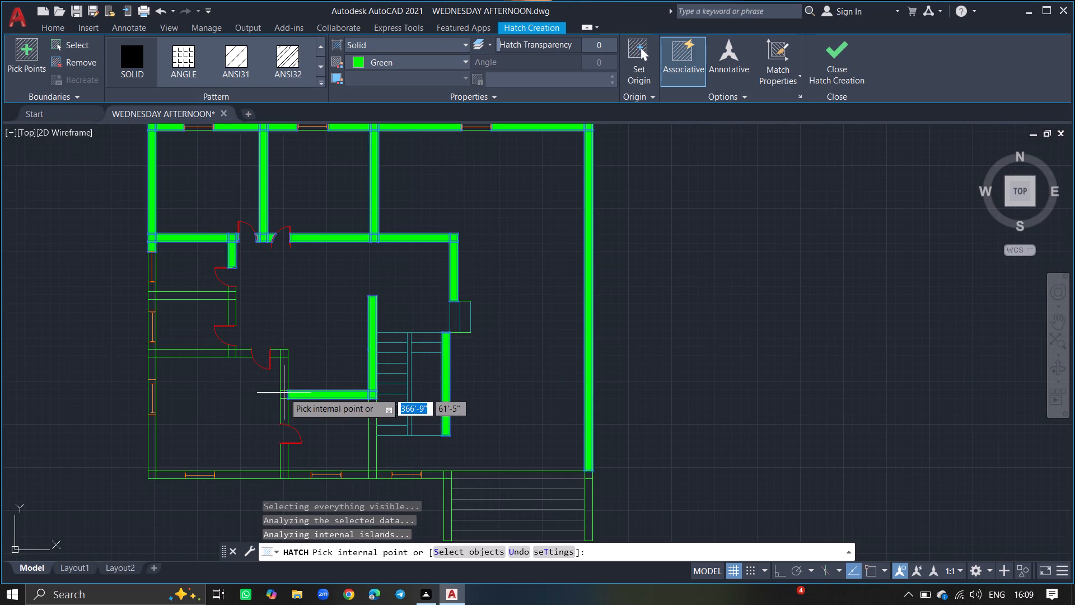
{"action": "left_click", "coordinate": [284, 393]}
{"action": "left_click", "coordinate": [284, 375]}
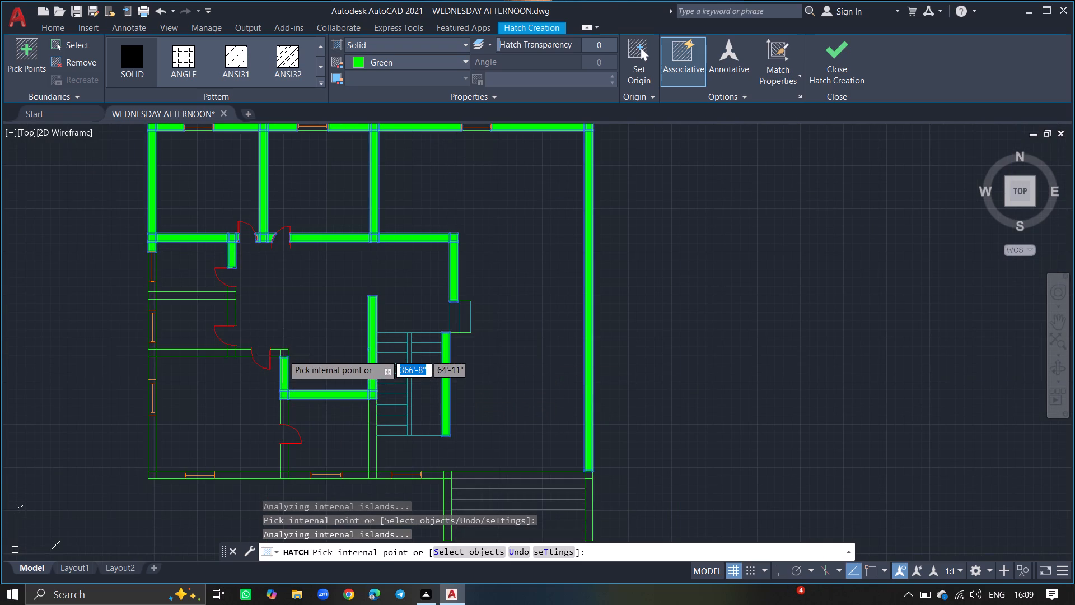
{"action": "left_click_drag", "start_coordinate": [283, 351], "coordinate": [278, 357]}
{"action": "left_click_drag", "start_coordinate": [278, 357], "coordinate": [283, 406]}
{"action": "left_click", "coordinate": [283, 406]}
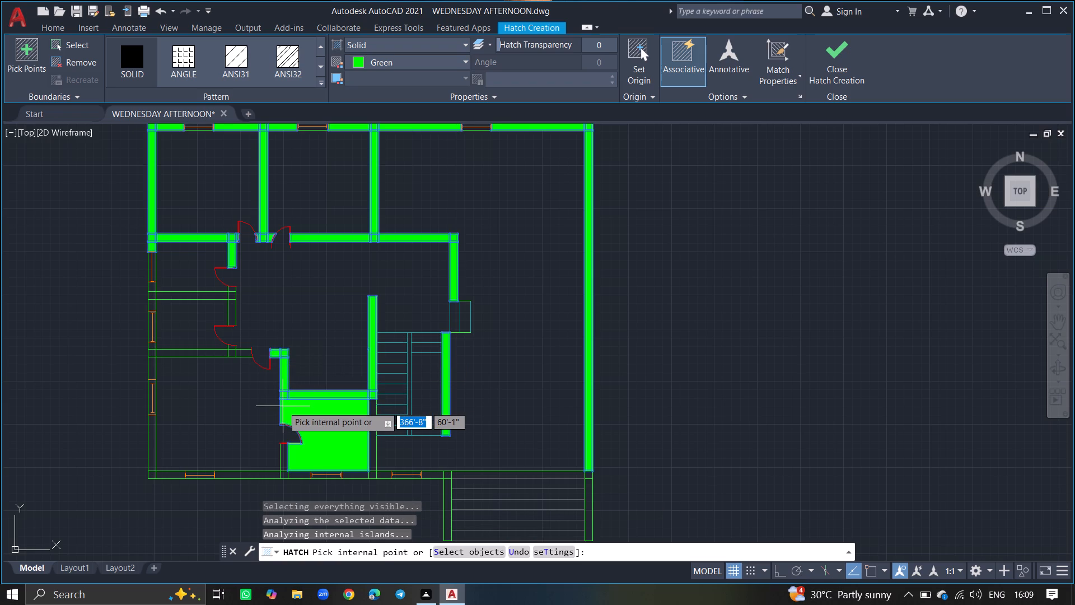
{"action": "key", "text": "Escape"}
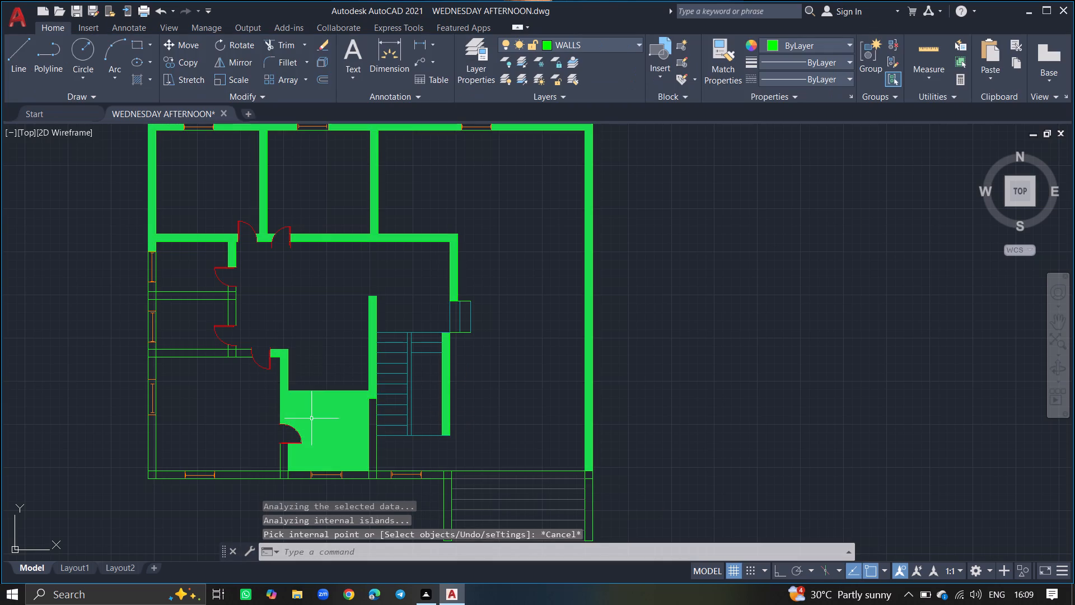
Trim away the solid fill covering the small room left of the stairs, below the horizontal wall.
{"action": "type", "text": "TR"}
{"action": "key", "text": "Return"}
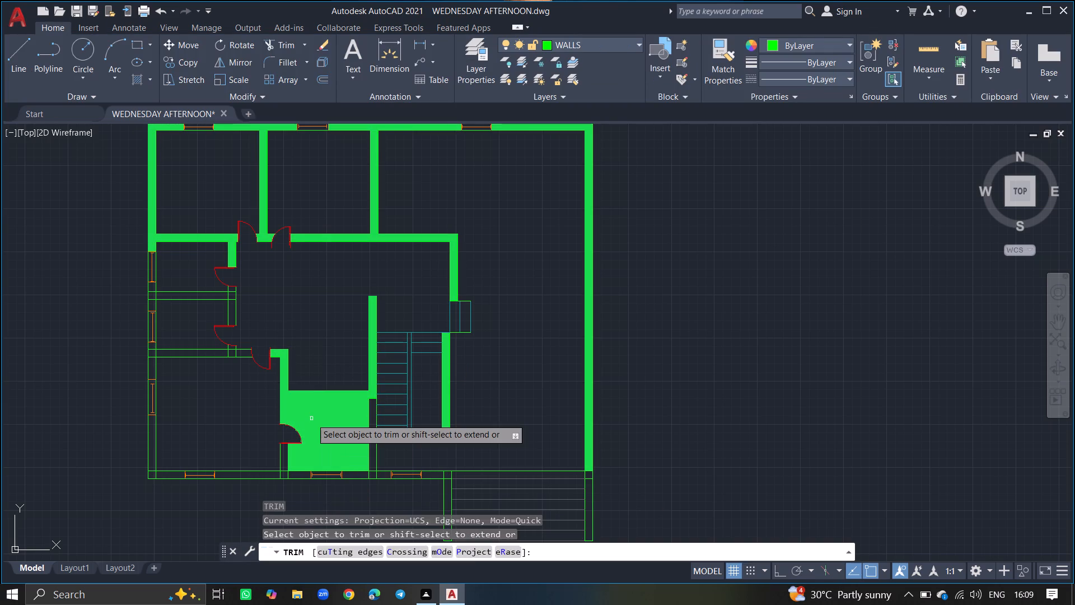
{"action": "left_click", "coordinate": [311, 418]}
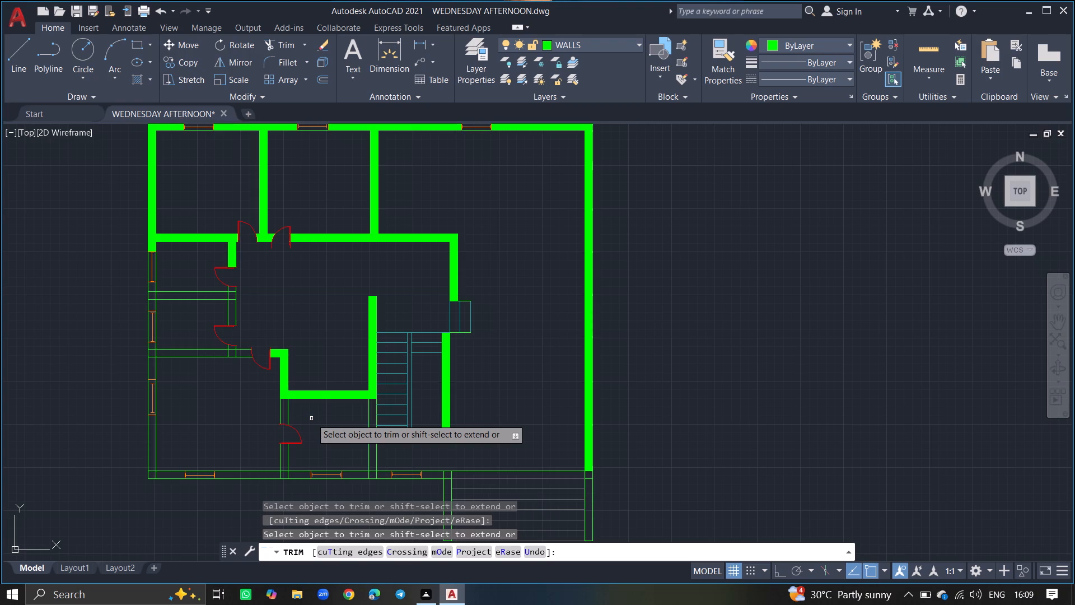
{"action": "key", "text": "Return"}
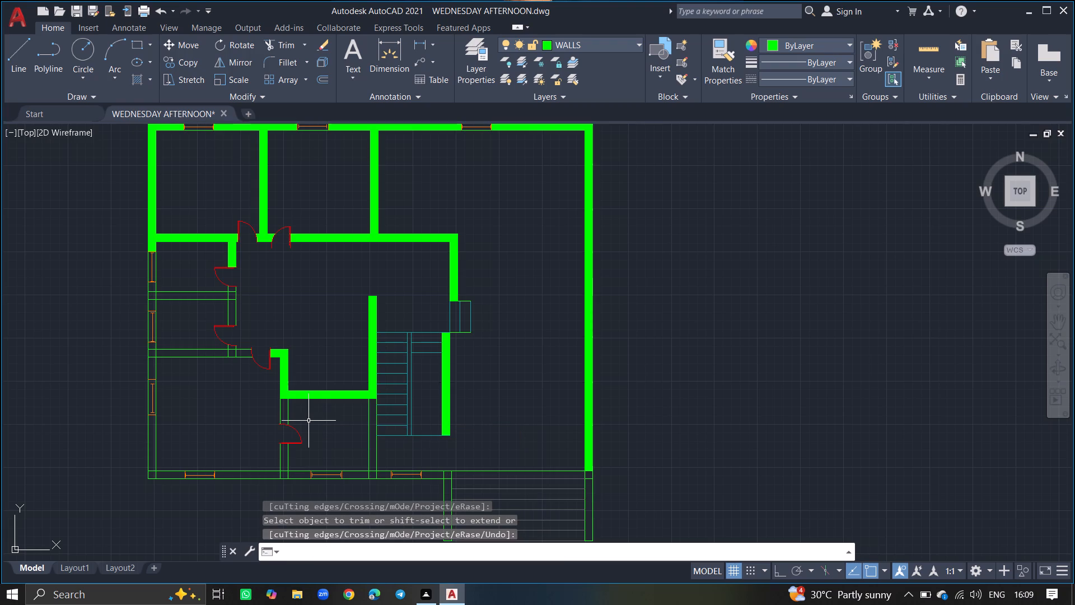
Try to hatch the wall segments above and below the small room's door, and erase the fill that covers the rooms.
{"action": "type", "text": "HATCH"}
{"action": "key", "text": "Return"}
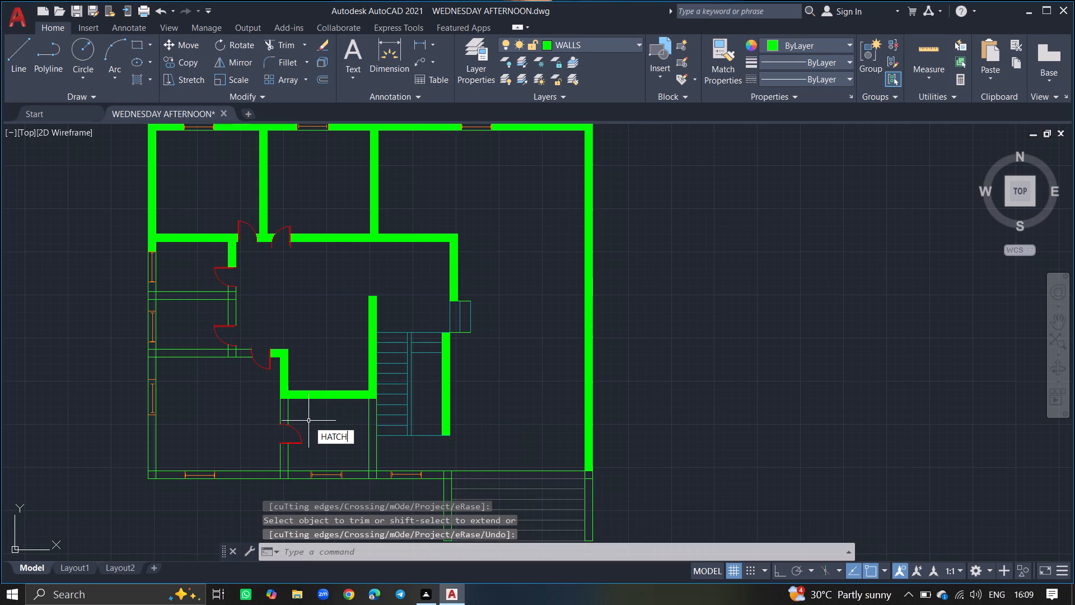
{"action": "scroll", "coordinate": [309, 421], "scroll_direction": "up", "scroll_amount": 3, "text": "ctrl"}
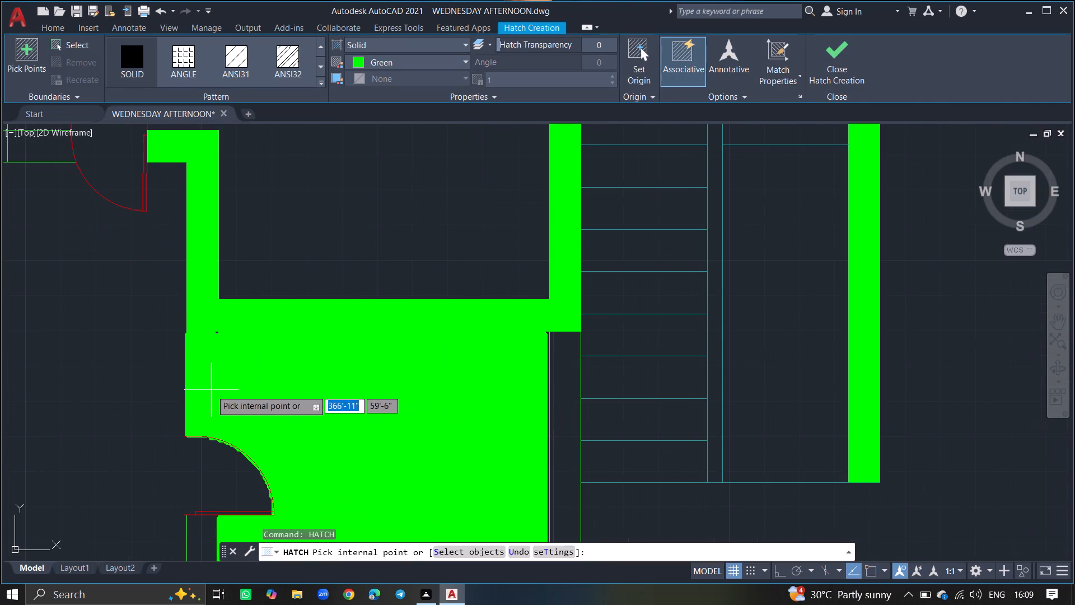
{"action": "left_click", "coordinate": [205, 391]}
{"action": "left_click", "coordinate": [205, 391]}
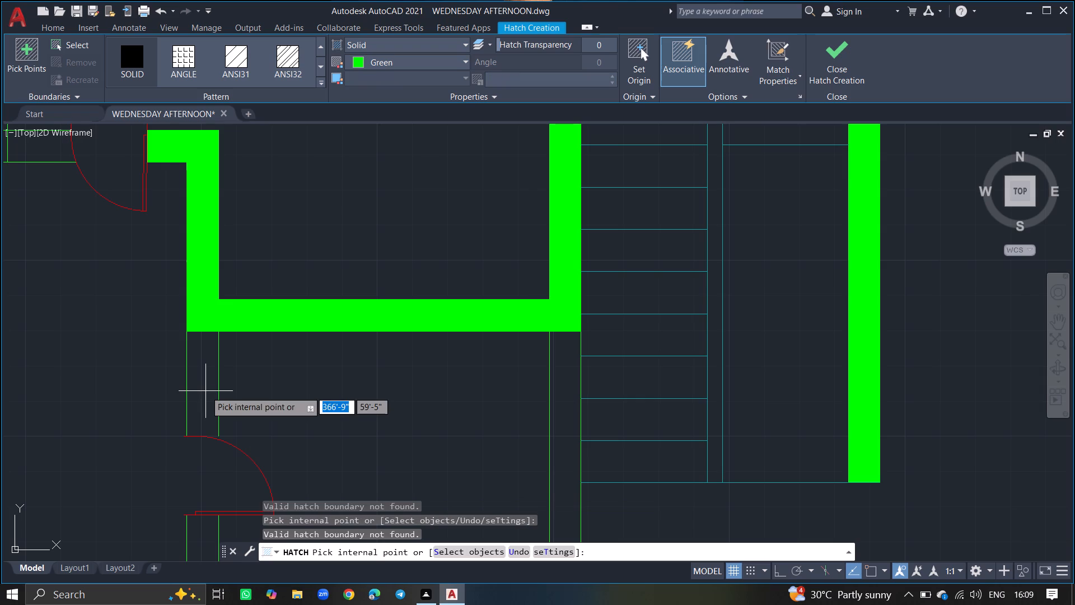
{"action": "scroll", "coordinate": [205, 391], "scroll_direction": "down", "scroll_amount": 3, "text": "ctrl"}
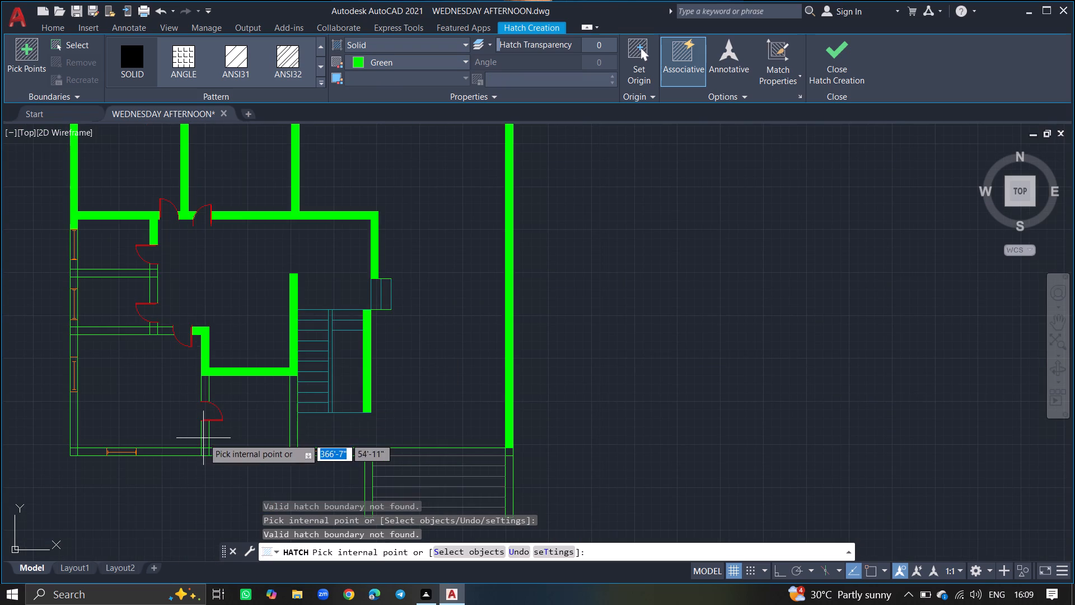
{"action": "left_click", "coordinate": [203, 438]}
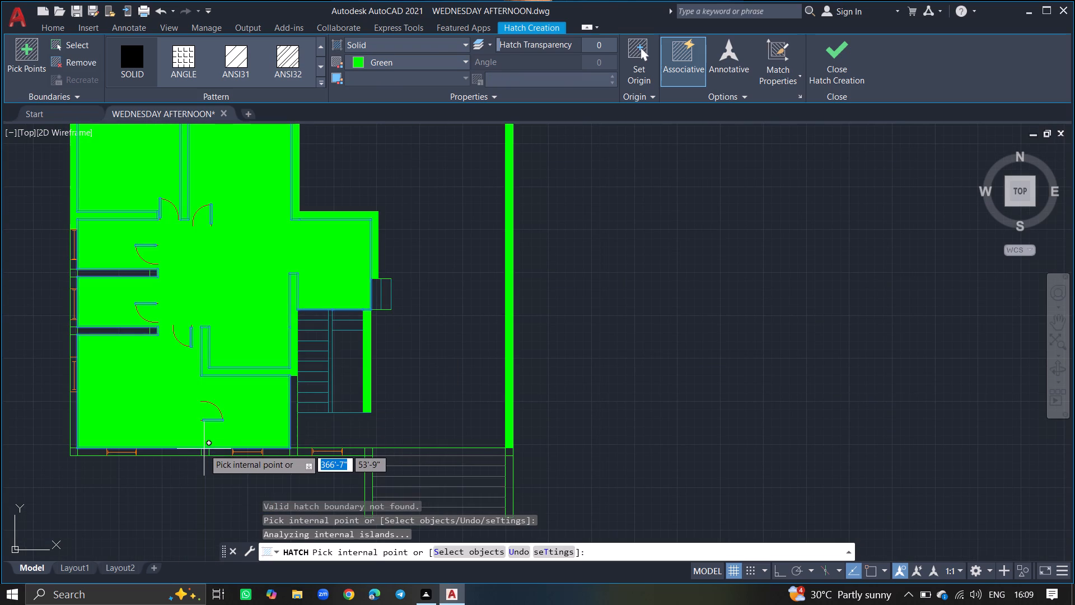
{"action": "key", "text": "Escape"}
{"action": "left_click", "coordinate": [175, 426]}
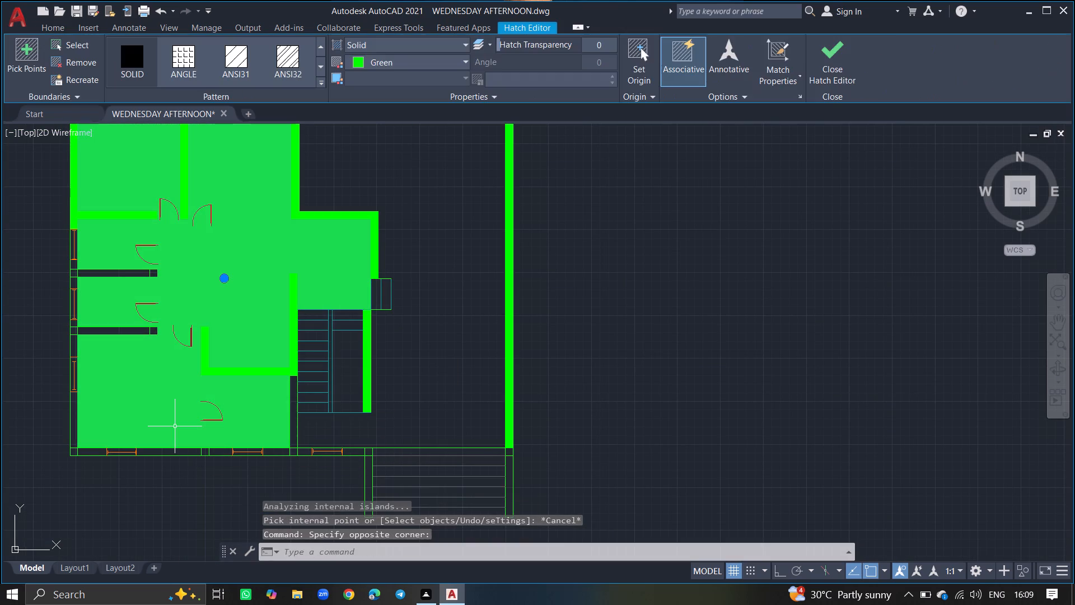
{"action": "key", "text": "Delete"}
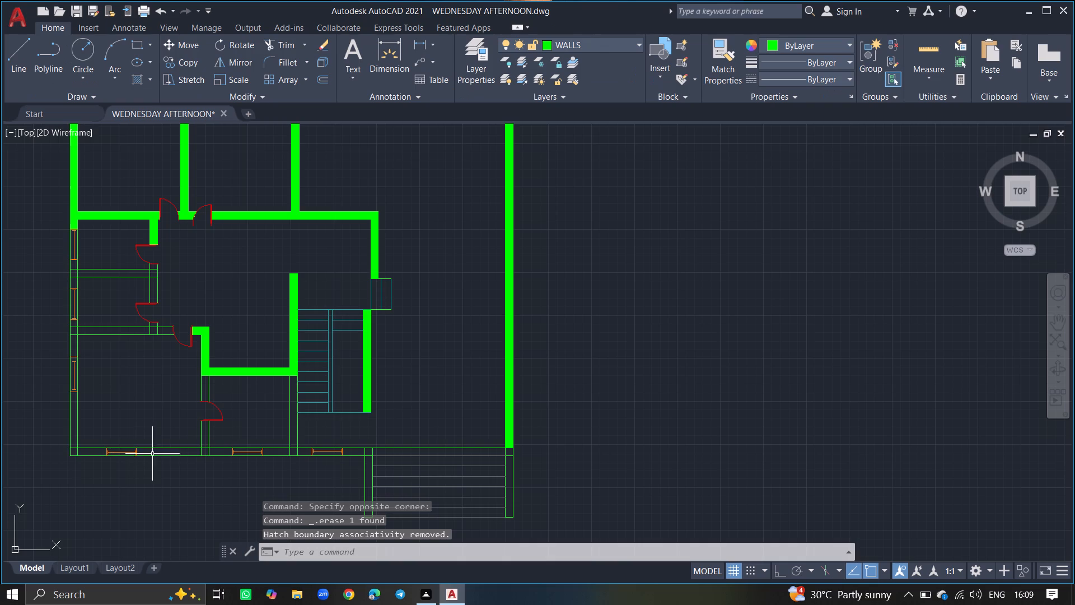
Fill the bottom exterior wall between the left and middle windows with solid hatch, including the short wall rising to the small room's door.
{"action": "type", "text": "HATCH"}
{"action": "key", "text": "Return"}
{"action": "scroll", "coordinate": [169, 456], "scroll_direction": "up", "scroll_amount": 5, "text": "ctrl"}
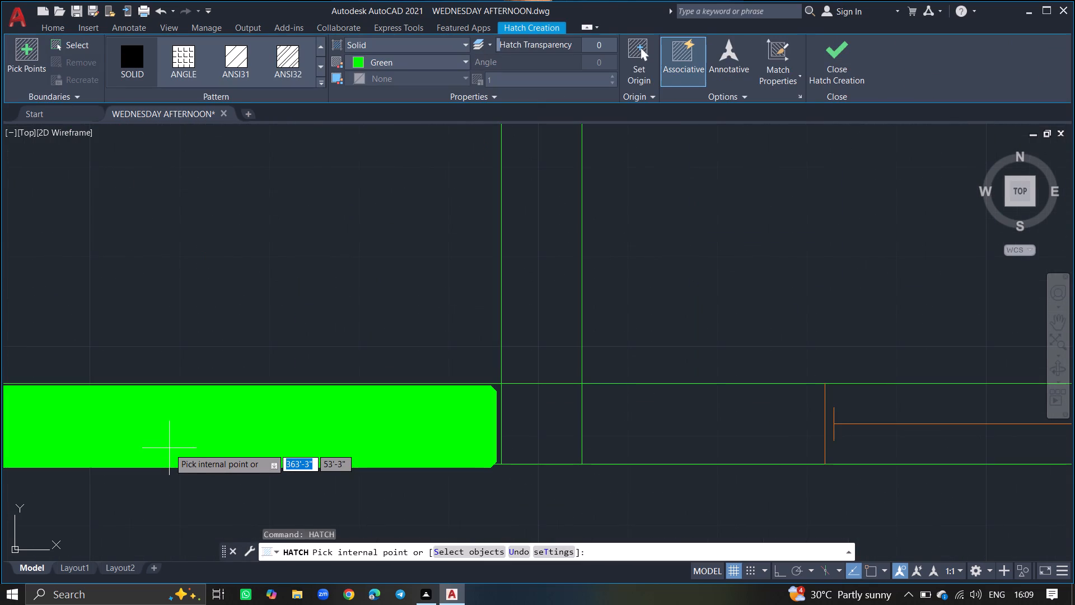
{"action": "left_click", "coordinate": [169, 448]}
{"action": "scroll", "coordinate": [169, 448], "scroll_direction": "down", "scroll_amount": 2, "text": "ctrl"}
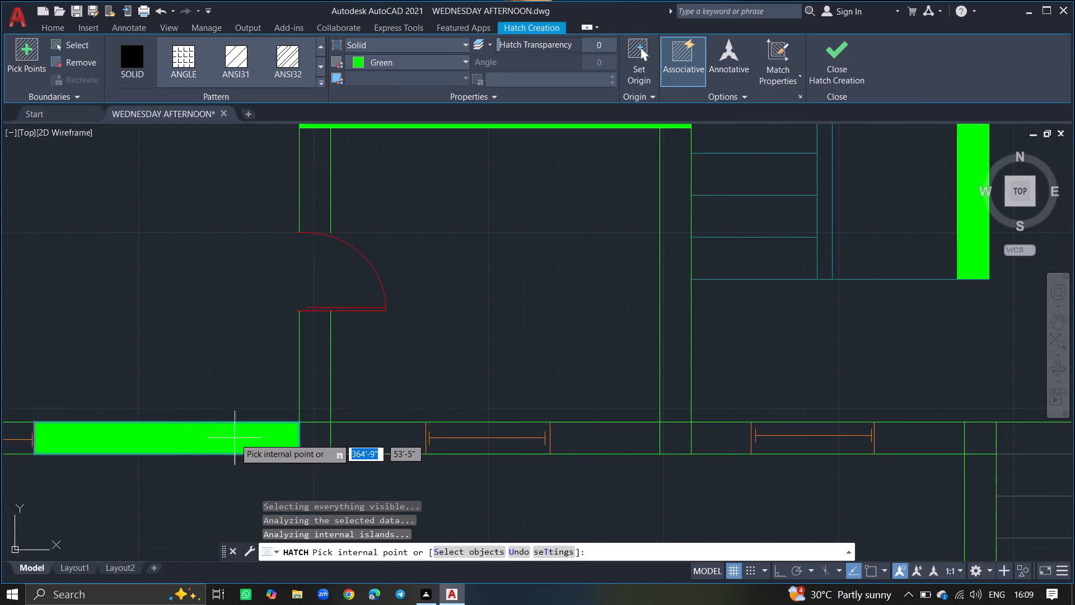
{"action": "left_click", "coordinate": [309, 438]}
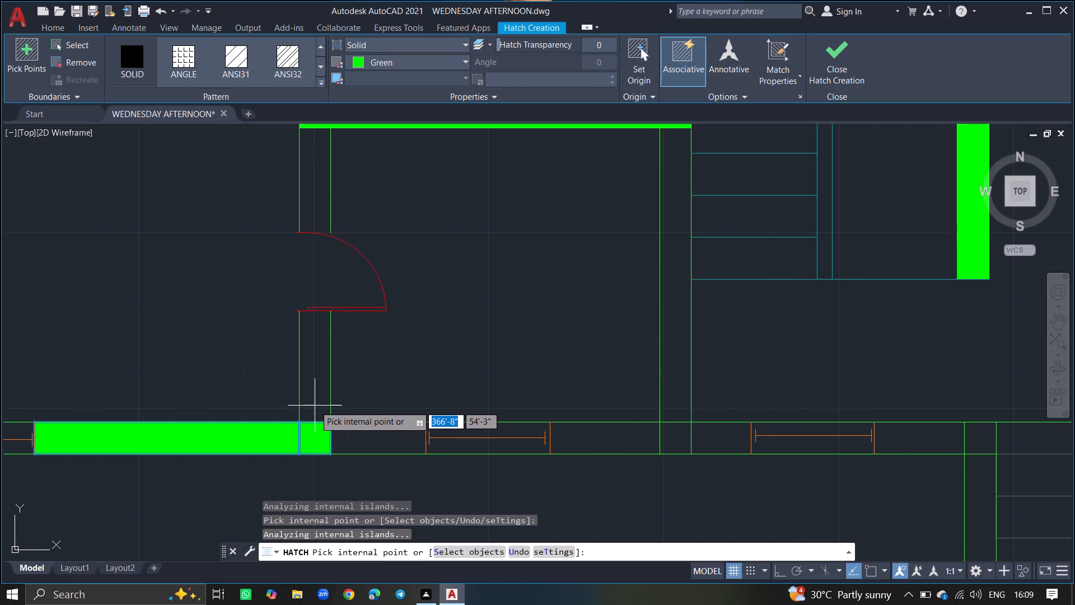
{"action": "left_click", "coordinate": [315, 405]}
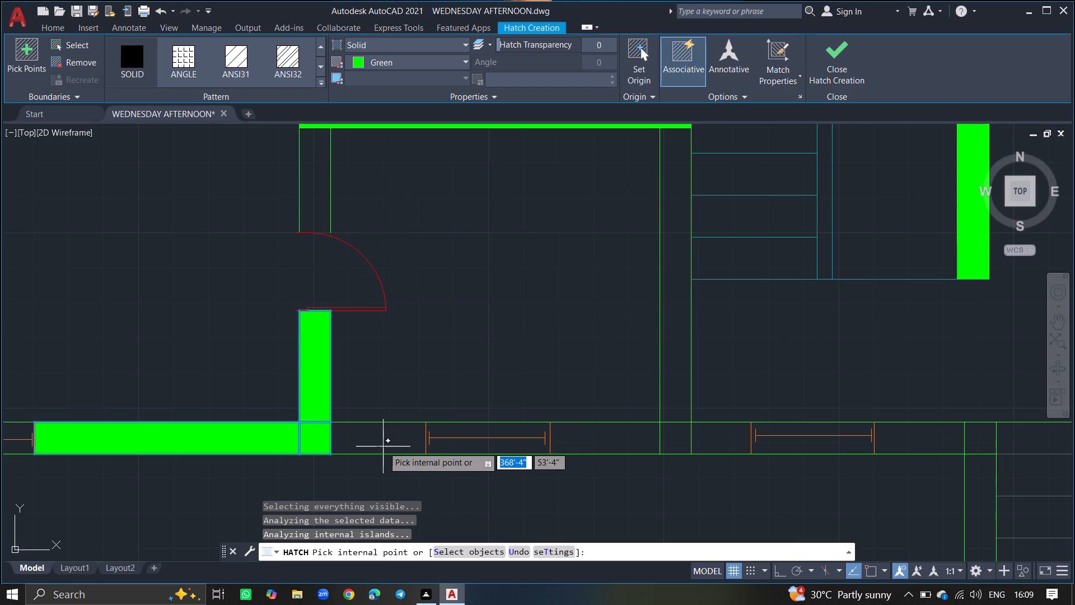
{"action": "left_click", "coordinate": [382, 448]}
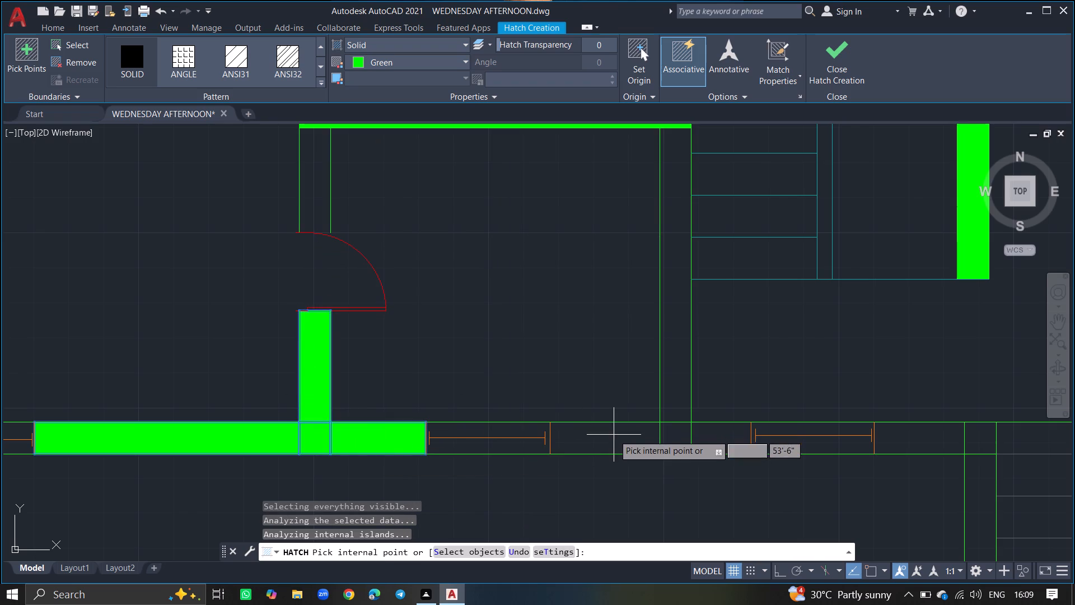
Fill the bottom exterior wall between the middle and right windows, including the vertical wall along the small room's stair side.
{"action": "left_click", "coordinate": [614, 435]}
{"action": "left_click", "coordinate": [679, 439]}
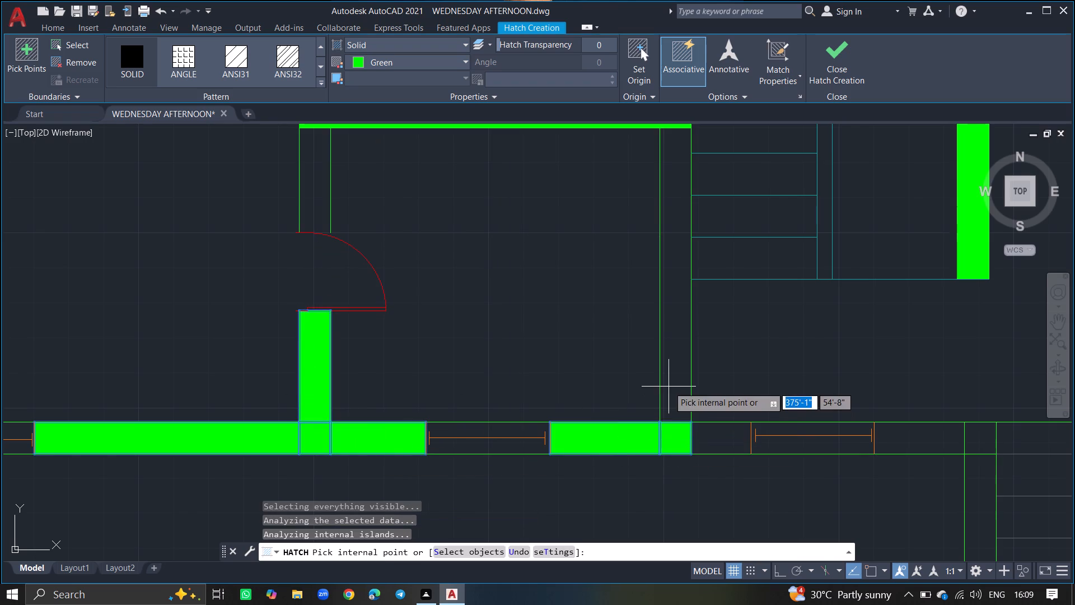
{"action": "left_click", "coordinate": [669, 386]}
{"action": "scroll", "coordinate": [669, 386], "scroll_direction": "down", "scroll_amount": 3, "text": "ctrl"}
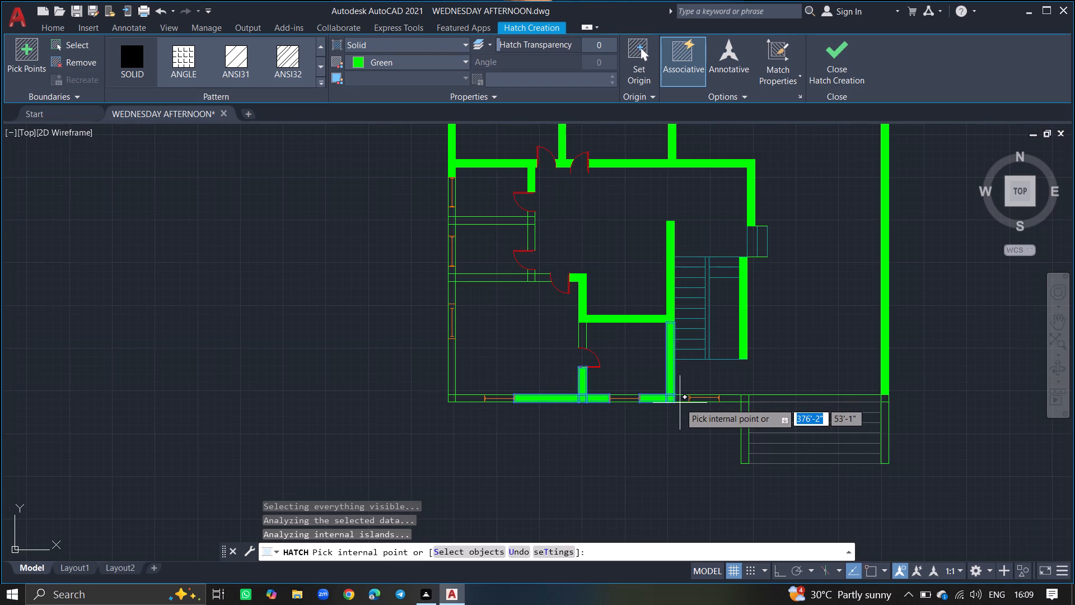
{"action": "left_click", "coordinate": [680, 403]}
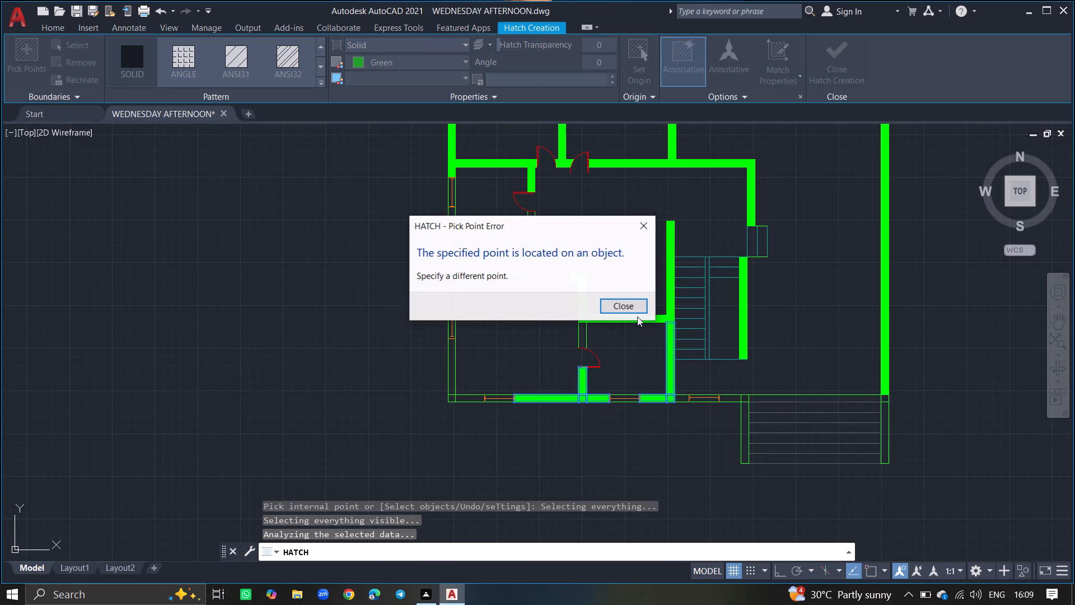
{"action": "left_click", "coordinate": [639, 227]}
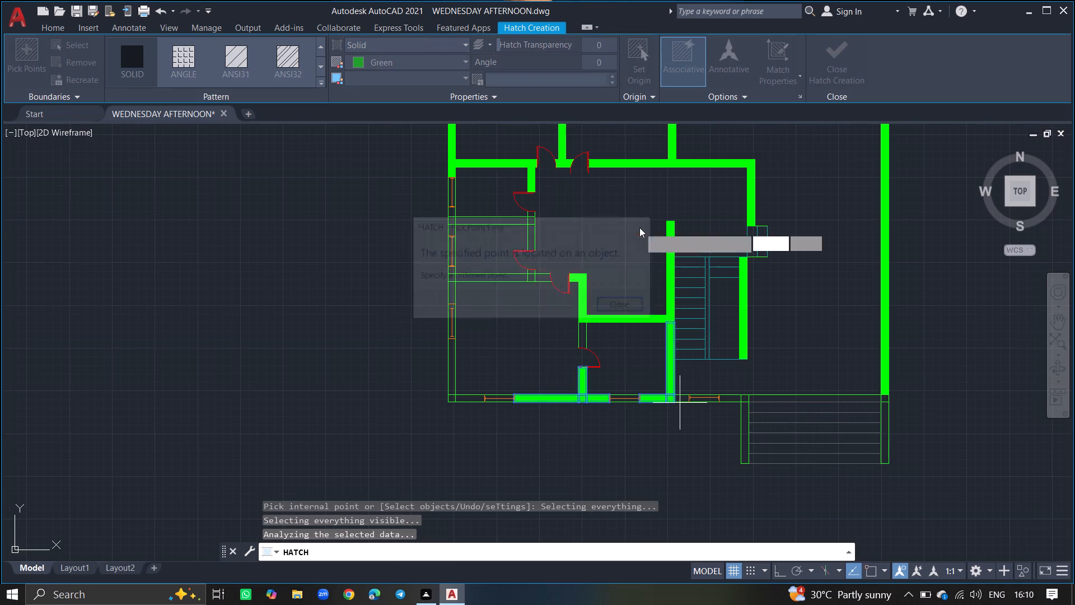
{"action": "scroll", "coordinate": [691, 395], "scroll_direction": "up", "scroll_amount": 3, "text": "ctrl"}
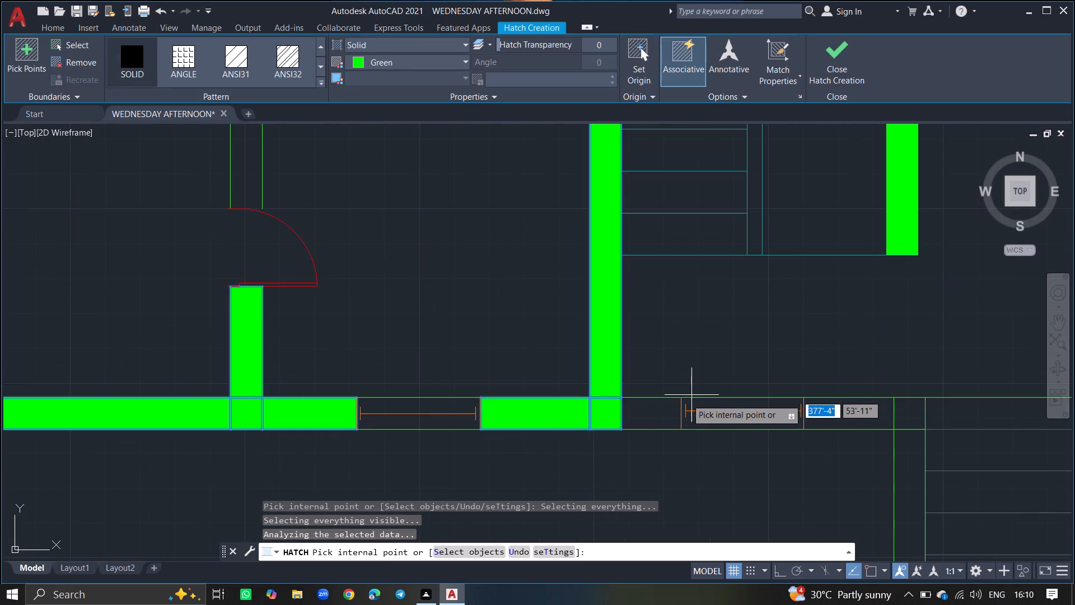
{"action": "left_click", "coordinate": [665, 421]}
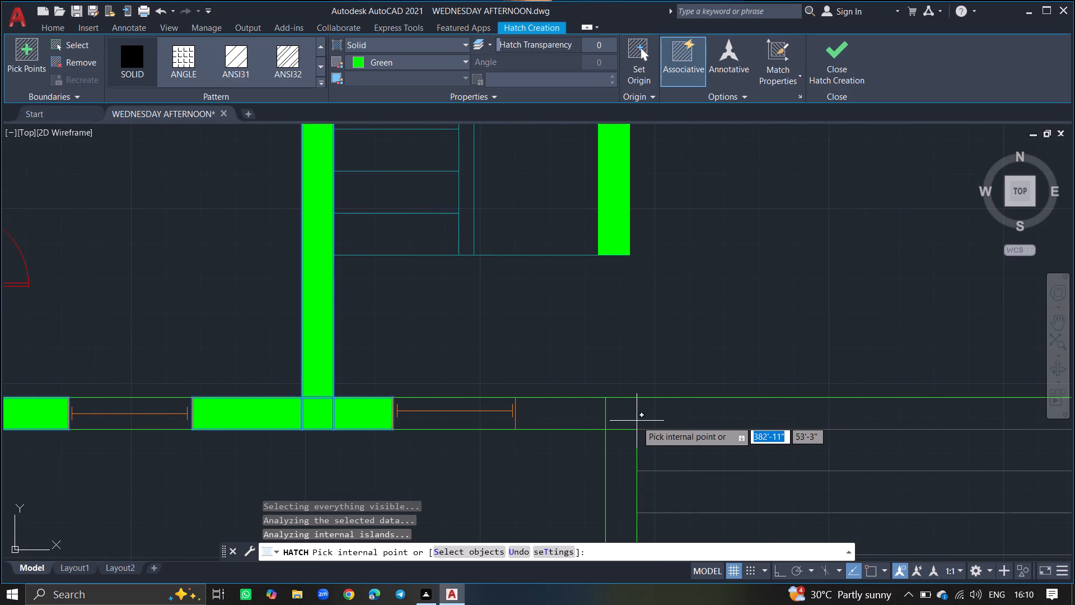
Fill the bottom exterior wall from the right window to the right corner, and both side walls of the exterior steps.
{"action": "left_click", "coordinate": [637, 421]}
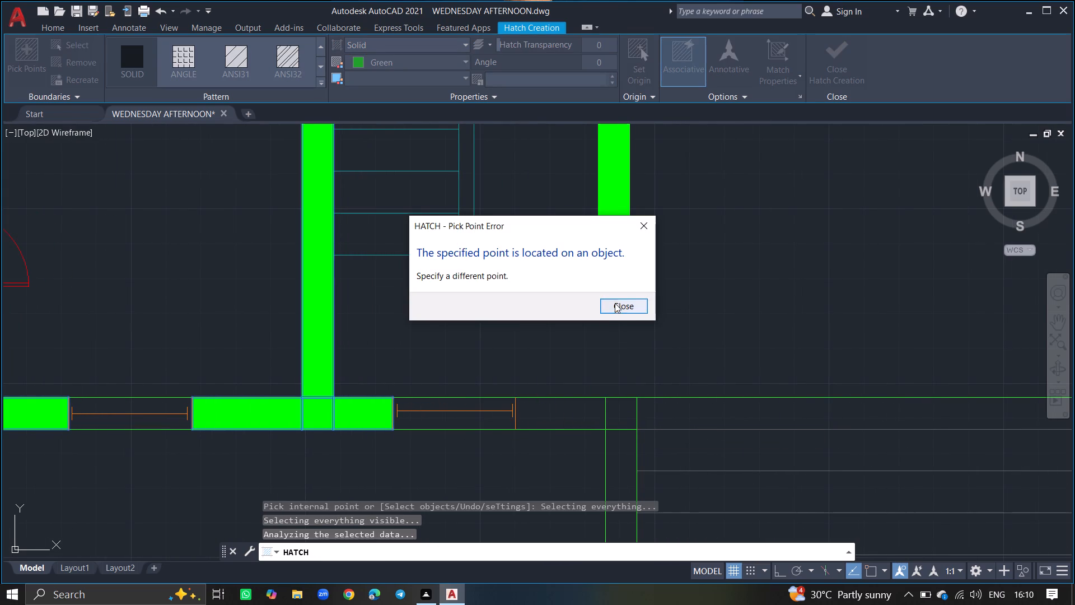
{"action": "left_click", "coordinate": [615, 301]}
{"action": "left_click", "coordinate": [574, 418]}
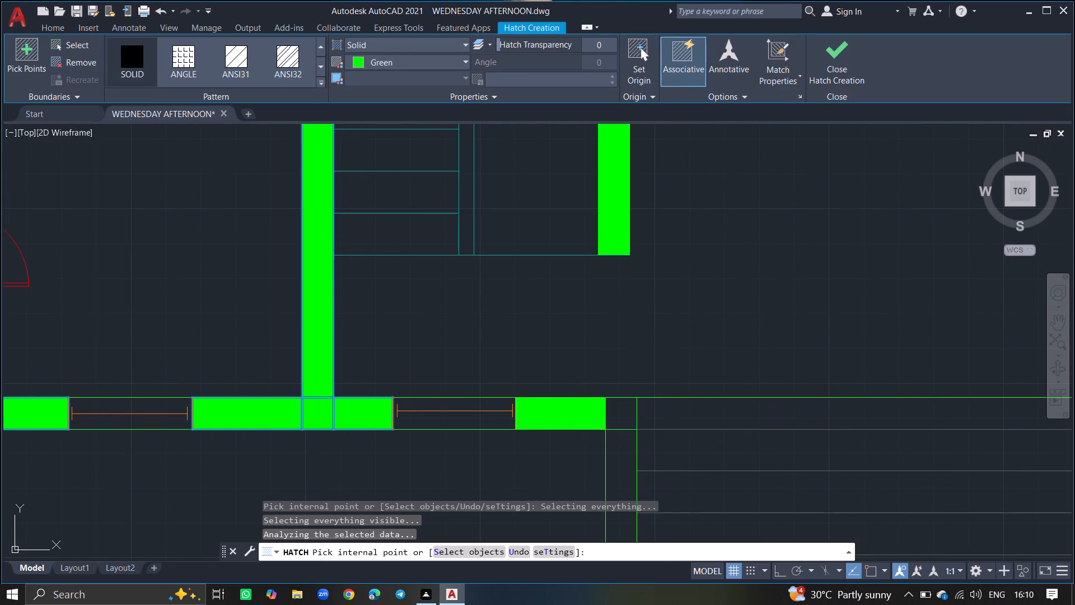
{"action": "left_click", "coordinate": [611, 418]}
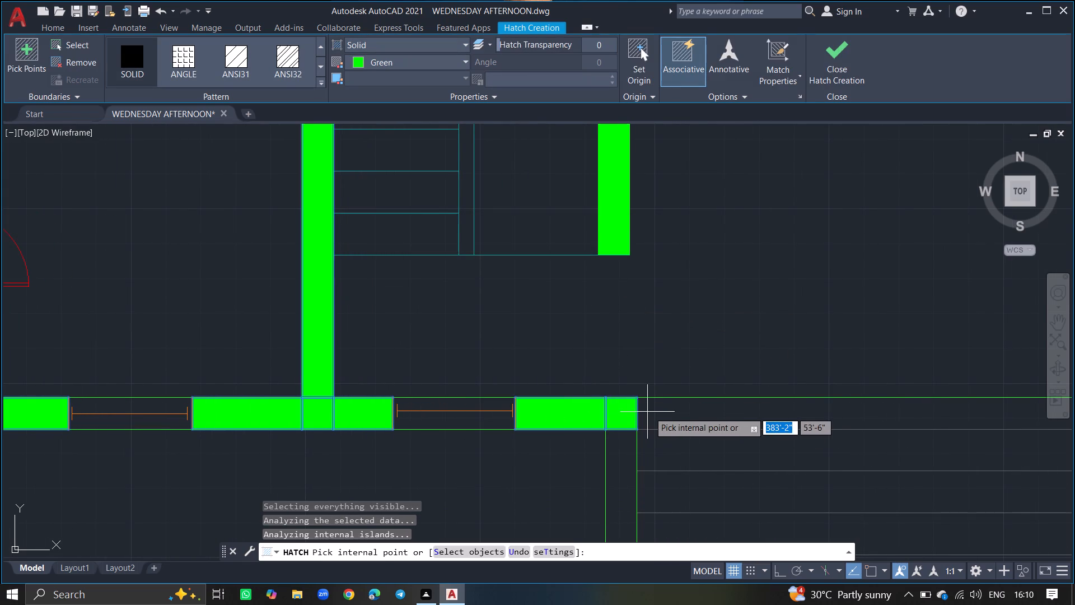
{"action": "left_click", "coordinate": [649, 412]}
{"action": "scroll", "coordinate": [649, 412], "scroll_direction": "down", "scroll_amount": 5, "text": "ctrl"}
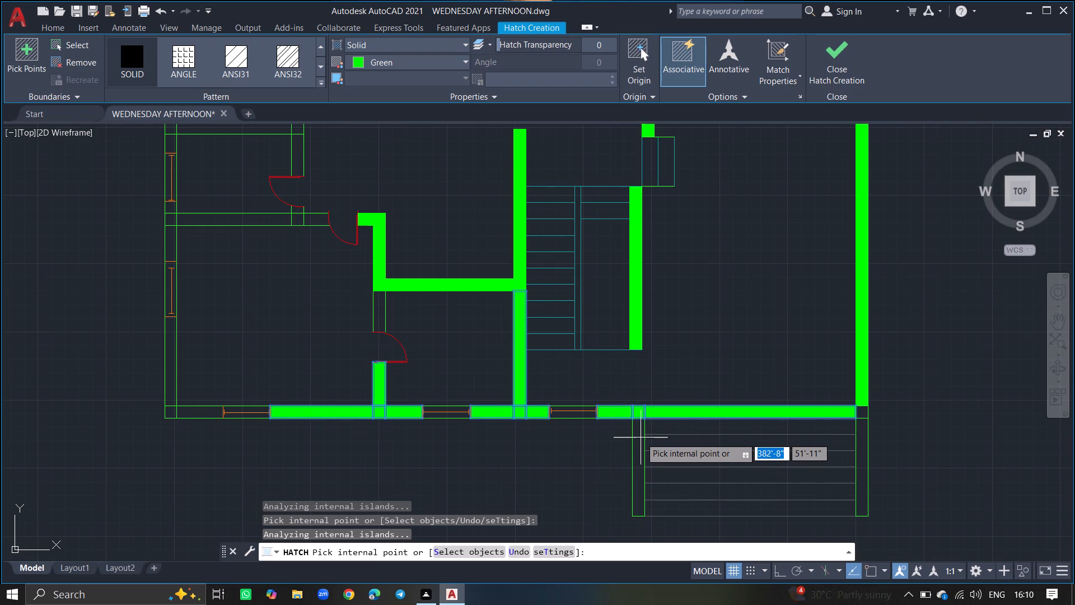
{"action": "left_click", "coordinate": [641, 438]}
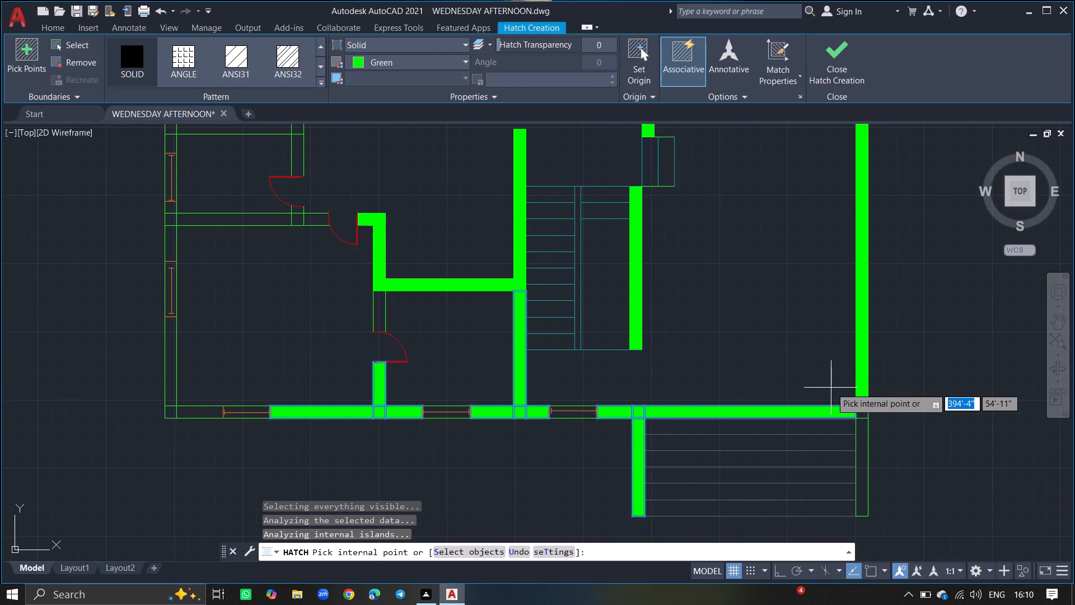
{"action": "left_click", "coordinate": [865, 416]}
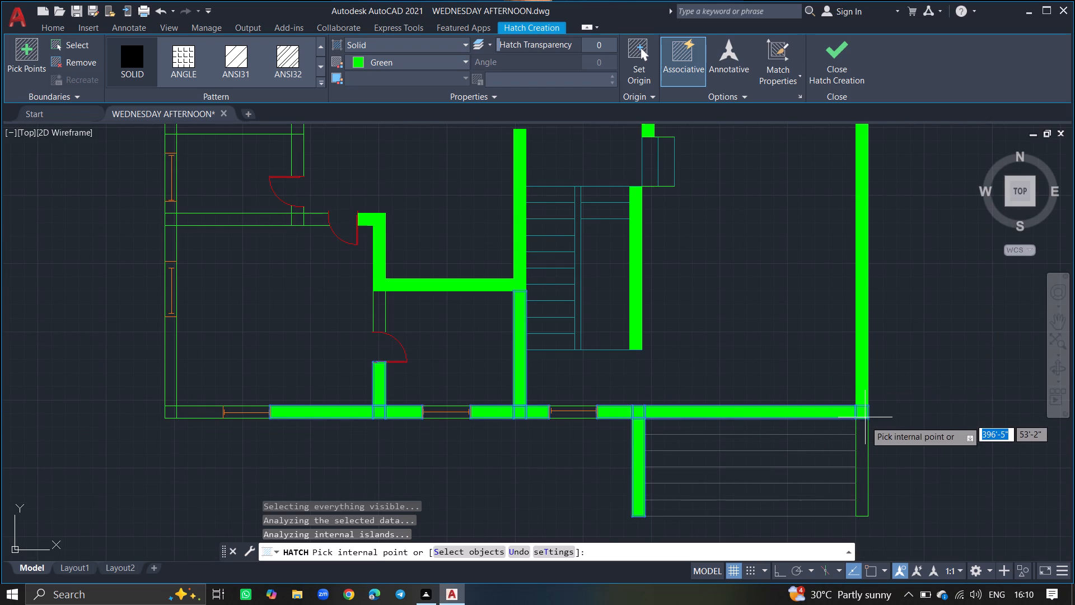
{"action": "left_click", "coordinate": [863, 432]}
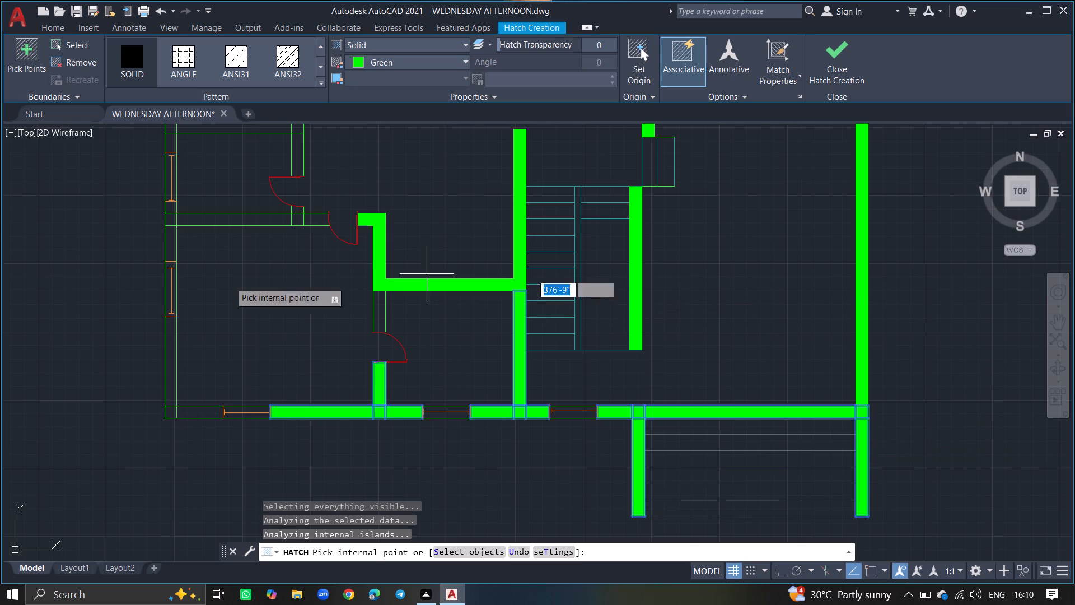
Fill the lower-left corner of the exterior wall, from the lowest left-side window round to the leftmost bottom window.
{"action": "left_click", "coordinate": [170, 338]}
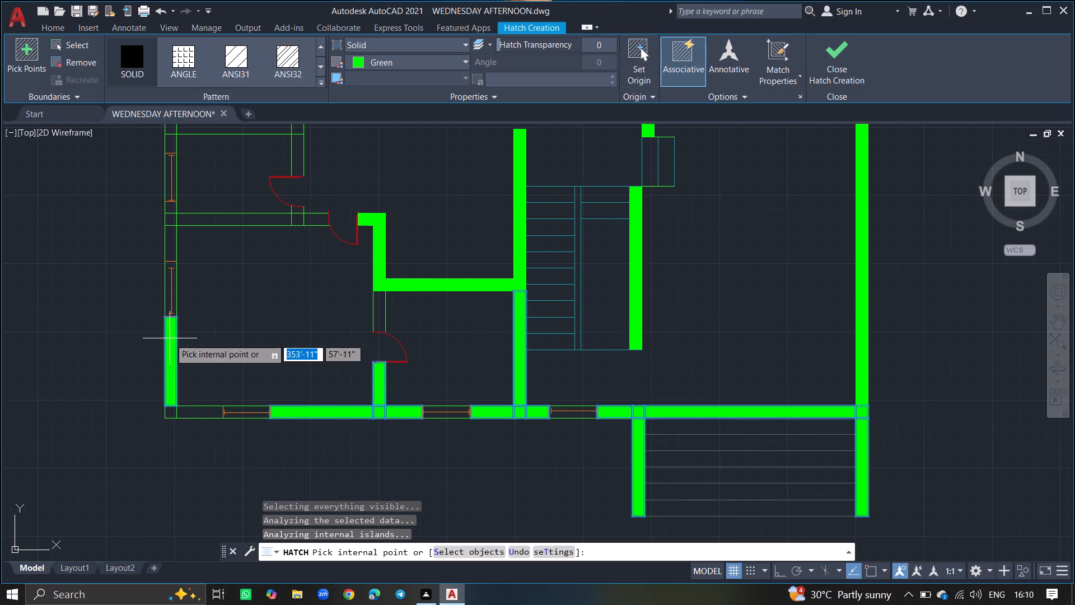
{"action": "scroll", "coordinate": [170, 413], "scroll_direction": "up", "scroll_amount": 4, "text": "ctrl"}
{"action": "left_click", "coordinate": [170, 413]}
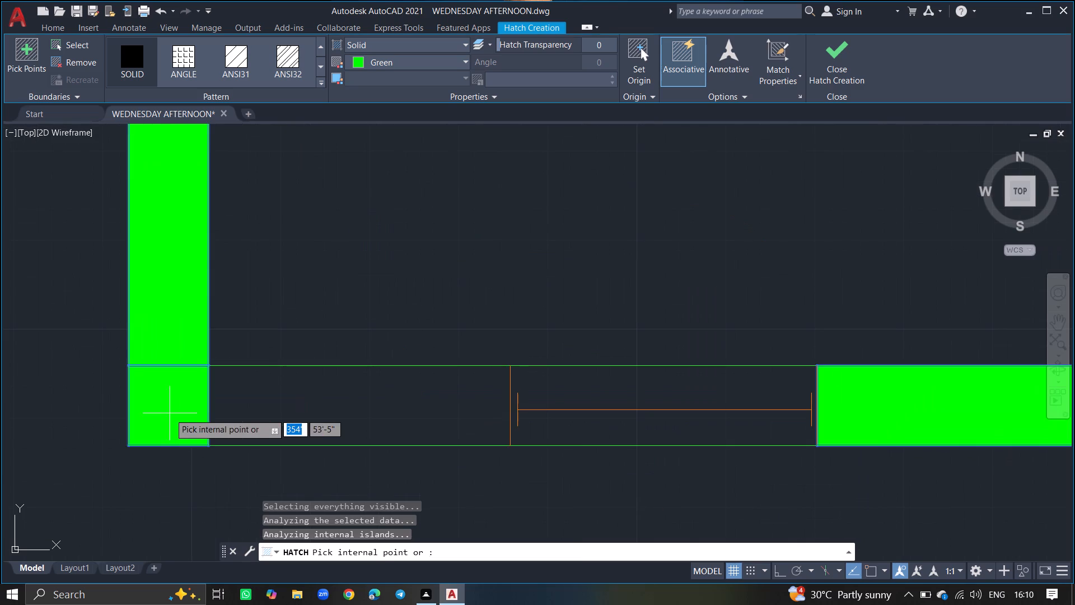
{"action": "left_click", "coordinate": [237, 418]}
{"action": "scroll", "coordinate": [237, 418], "scroll_direction": "down", "scroll_amount": 4, "text": "ctrl"}
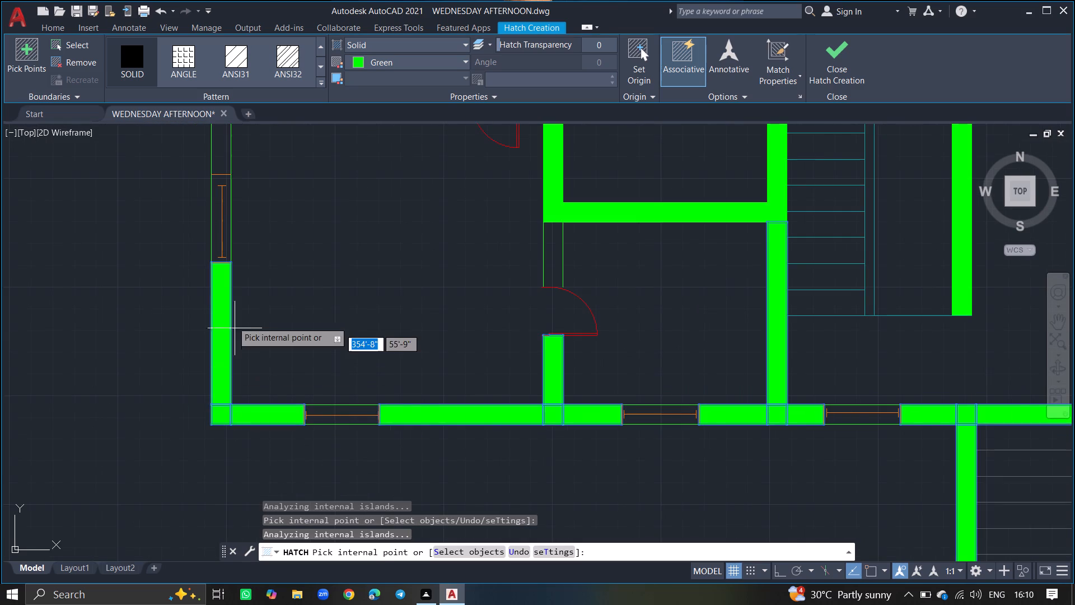
Fill the left exterior wall between its two lower windows, and the interior wall running to the door with its short upward stub.
{"action": "scroll", "coordinate": [225, 304], "scroll_direction": "down", "scroll_amount": 2, "text": "ctrl"}
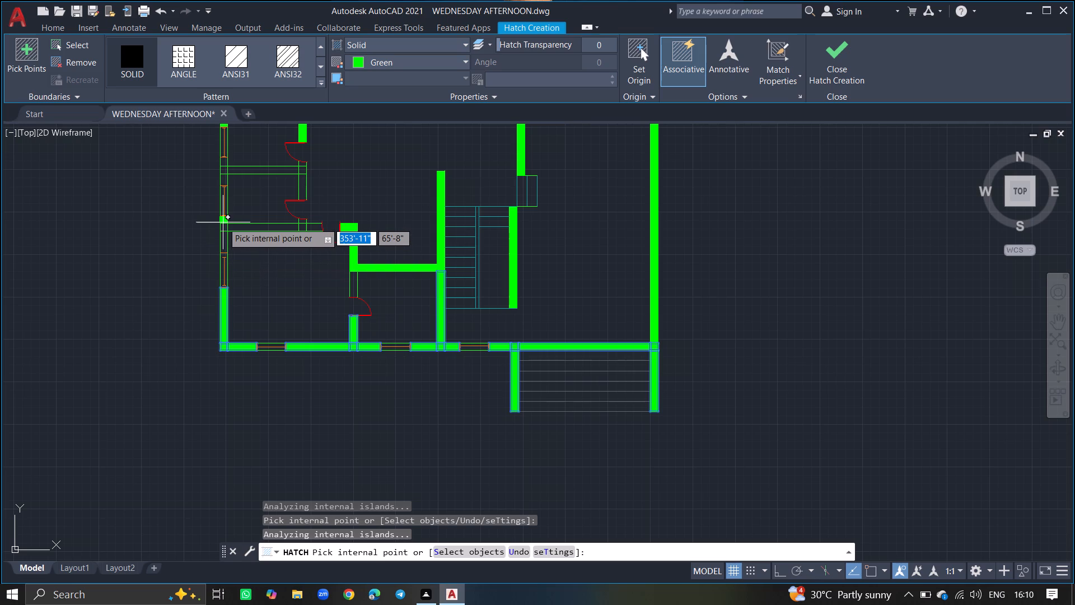
{"action": "scroll", "coordinate": [223, 222], "scroll_direction": "up", "scroll_amount": 5, "text": "ctrl"}
{"action": "left_click", "coordinate": [249, 262]}
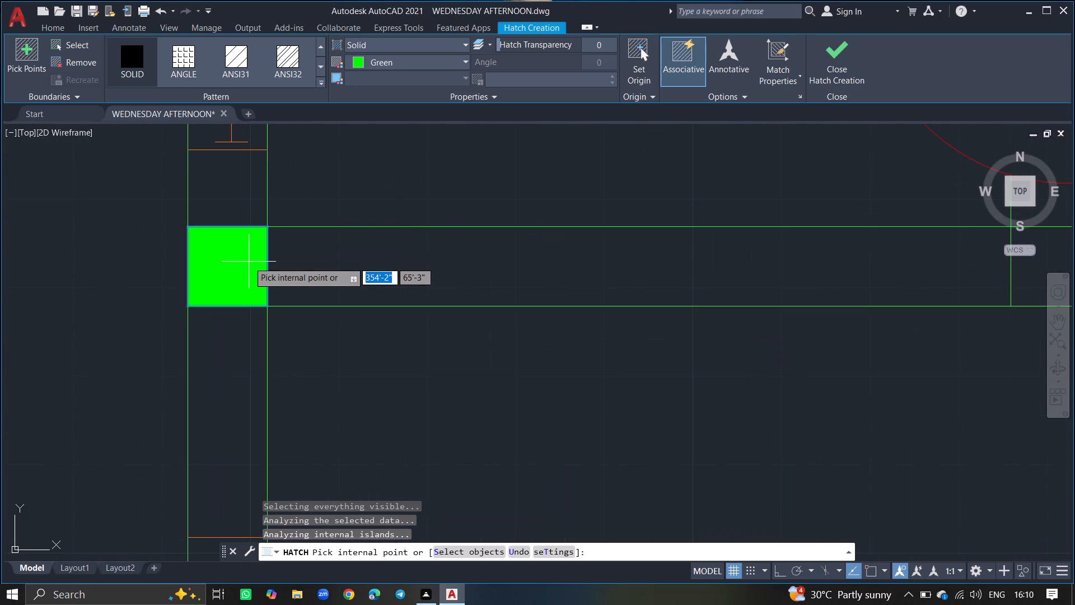
{"action": "left_click", "coordinate": [245, 332]}
{"action": "left_click", "coordinate": [302, 290]}
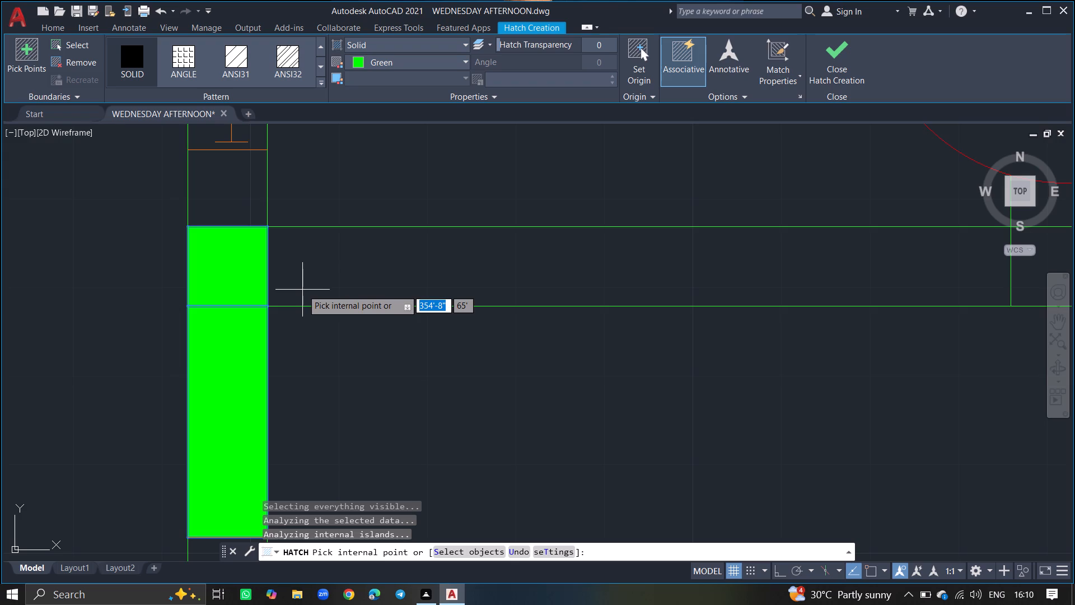
{"action": "scroll", "coordinate": [302, 290], "scroll_direction": "down", "scroll_amount": 2, "text": "ctrl"}
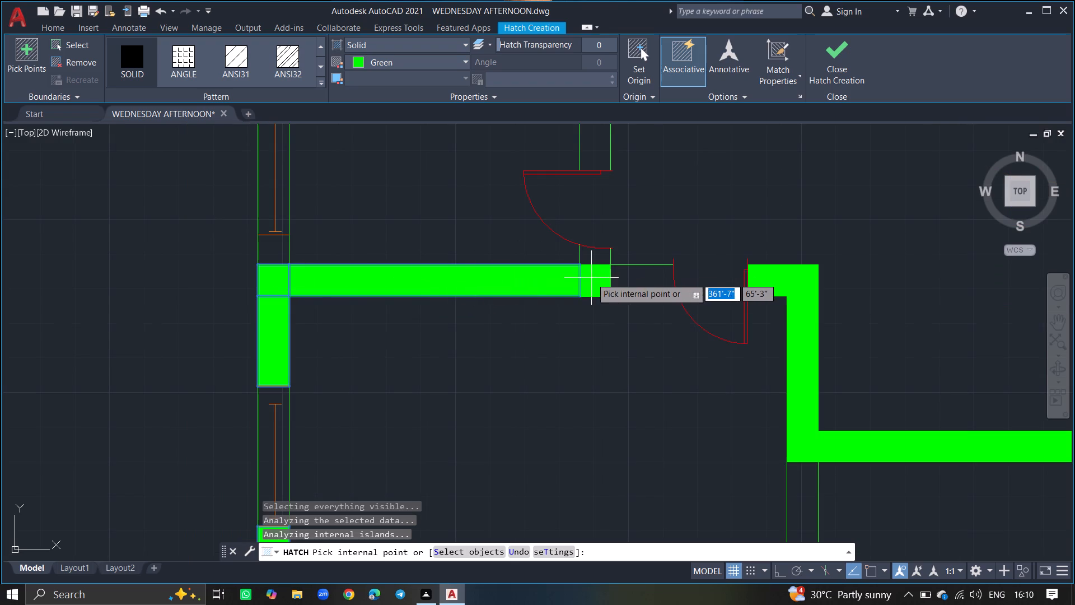
{"action": "left_click", "coordinate": [591, 278]}
{"action": "left_click", "coordinate": [619, 279]}
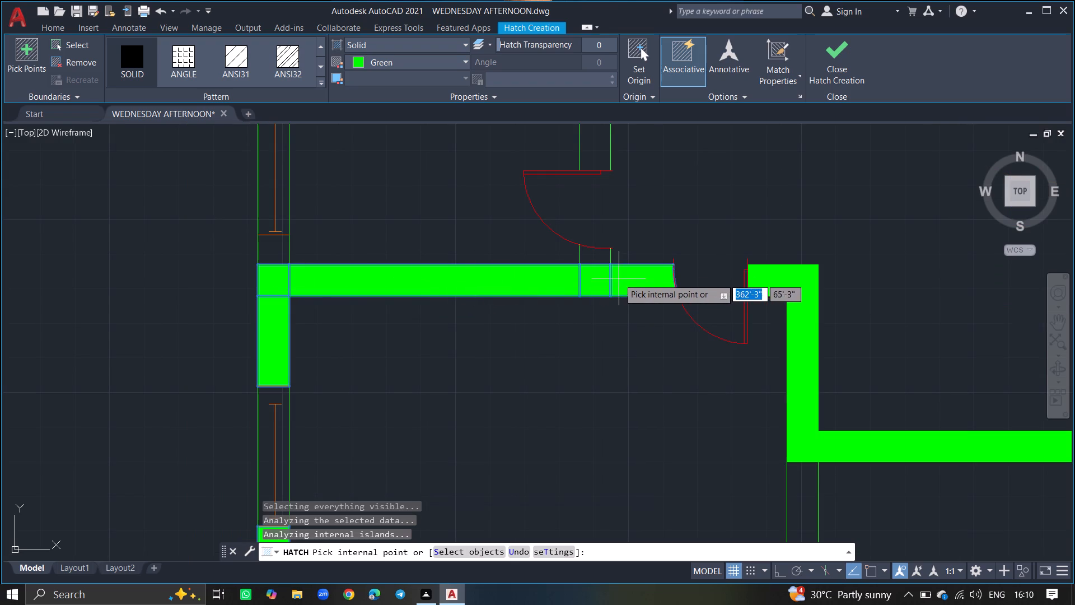
{"action": "left_click", "coordinate": [595, 263]}
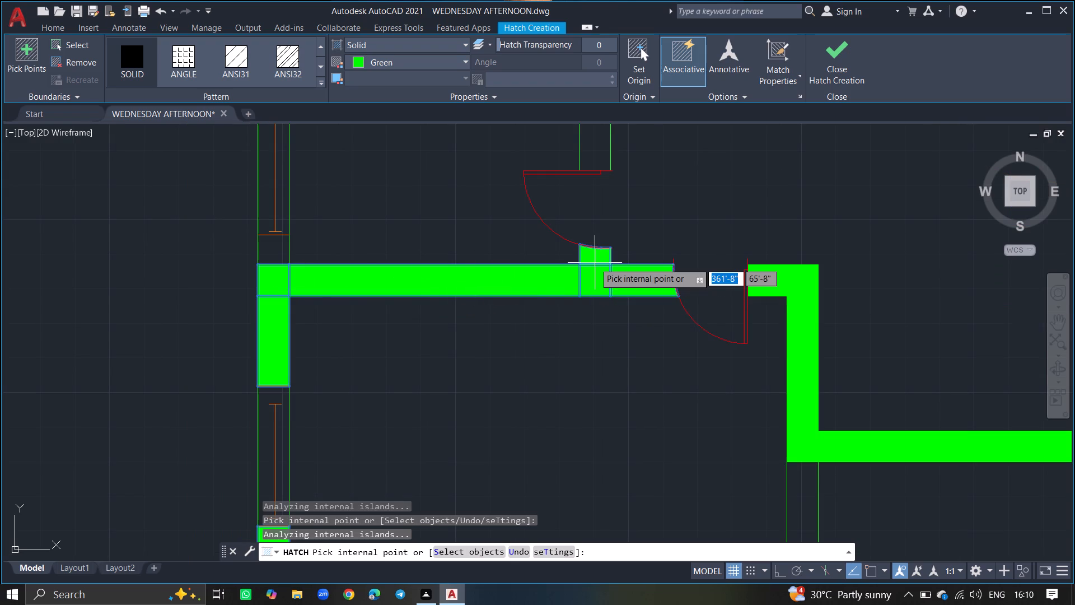
{"action": "left_click", "coordinate": [270, 252]}
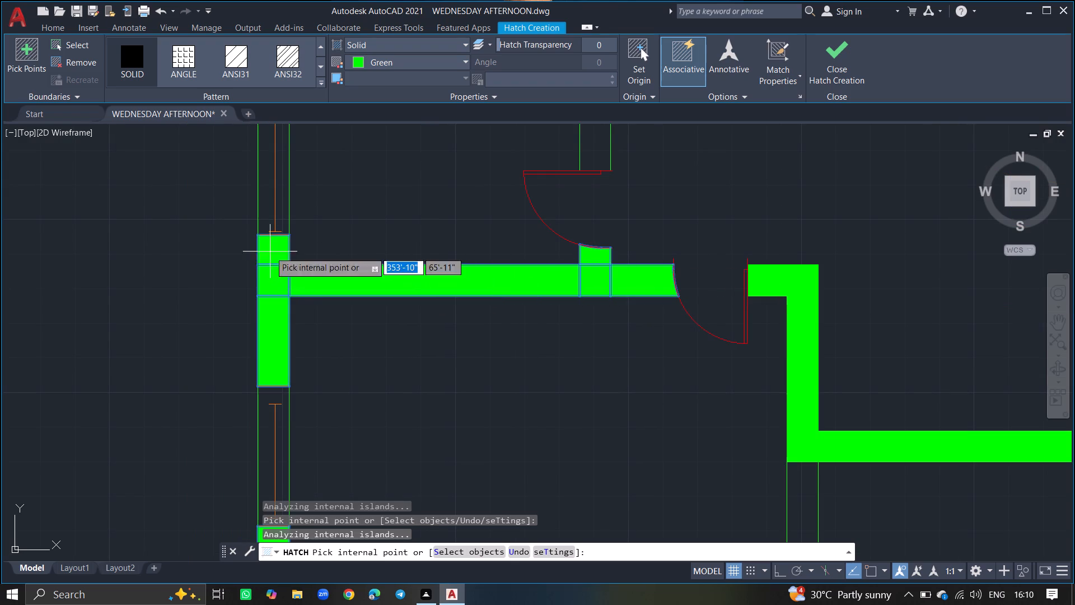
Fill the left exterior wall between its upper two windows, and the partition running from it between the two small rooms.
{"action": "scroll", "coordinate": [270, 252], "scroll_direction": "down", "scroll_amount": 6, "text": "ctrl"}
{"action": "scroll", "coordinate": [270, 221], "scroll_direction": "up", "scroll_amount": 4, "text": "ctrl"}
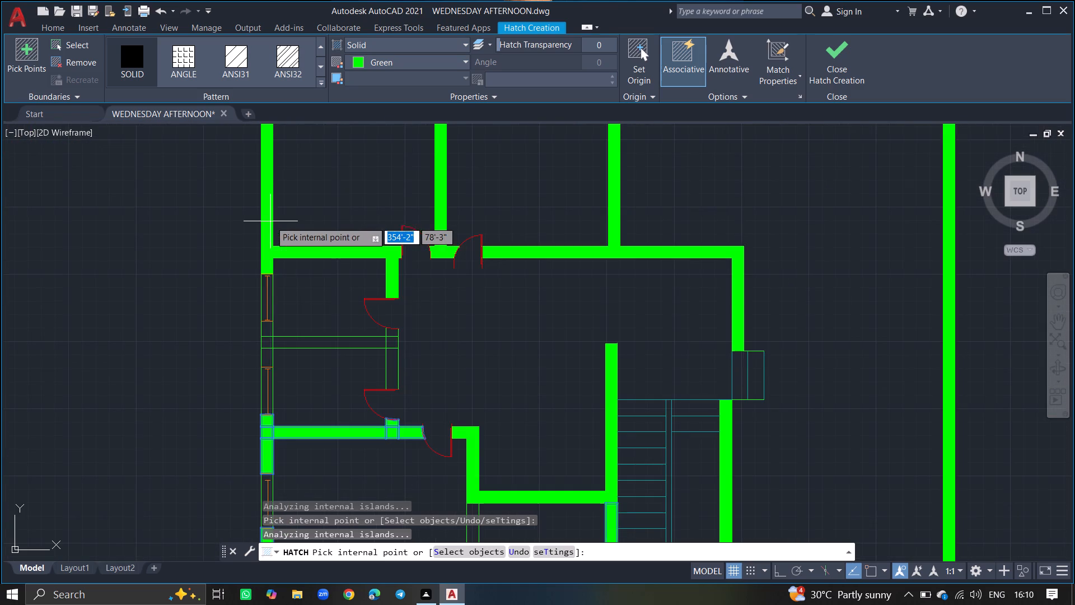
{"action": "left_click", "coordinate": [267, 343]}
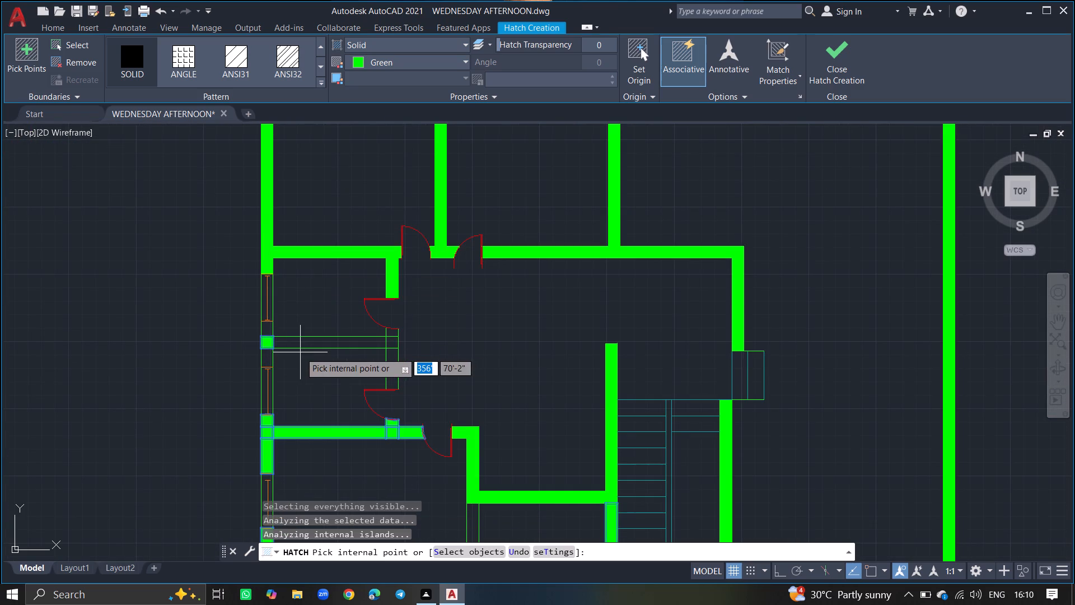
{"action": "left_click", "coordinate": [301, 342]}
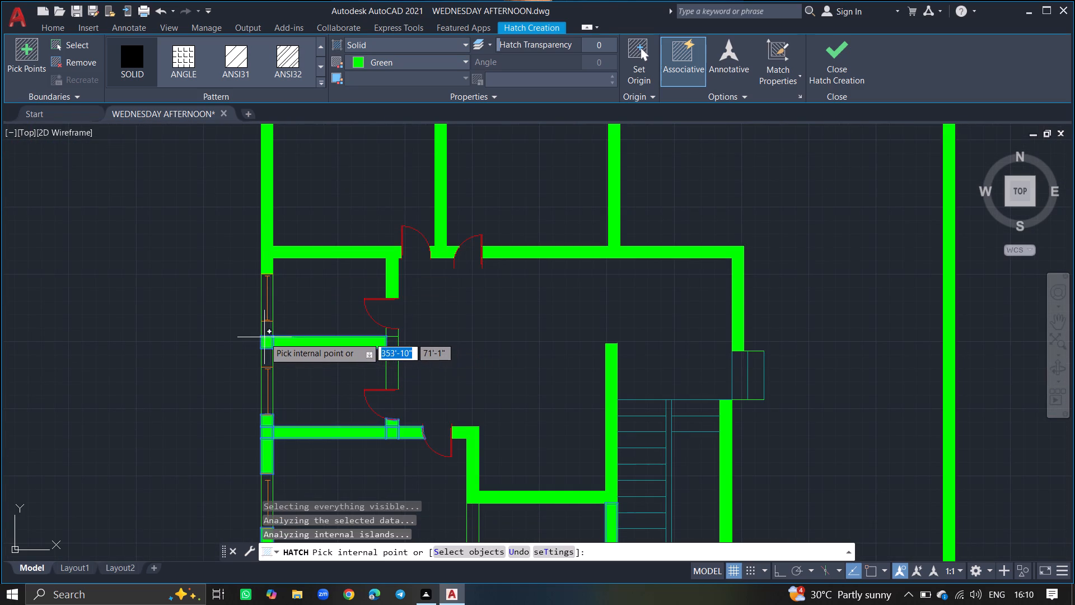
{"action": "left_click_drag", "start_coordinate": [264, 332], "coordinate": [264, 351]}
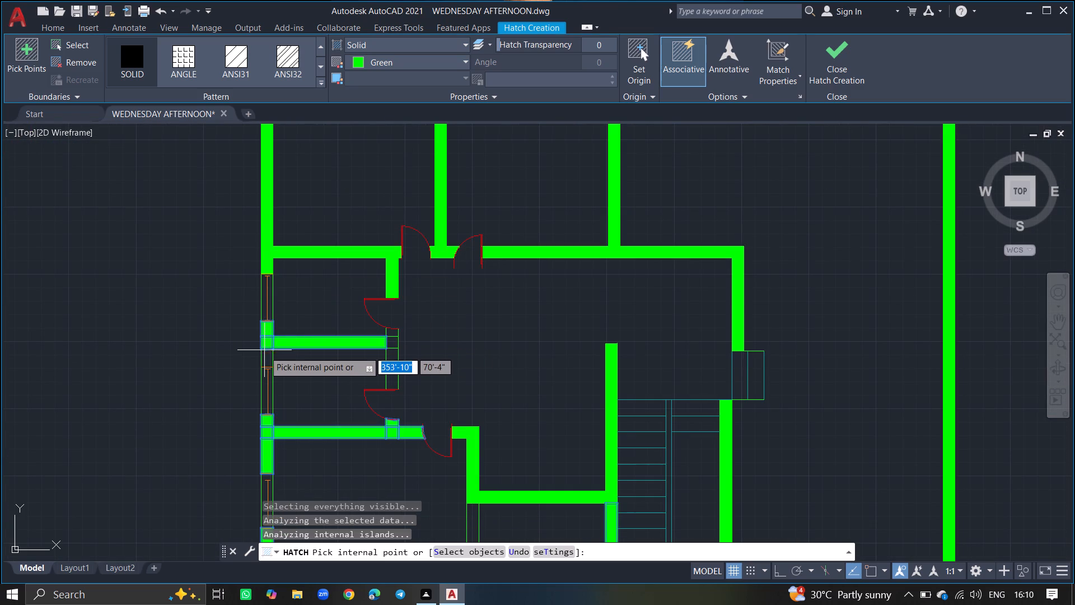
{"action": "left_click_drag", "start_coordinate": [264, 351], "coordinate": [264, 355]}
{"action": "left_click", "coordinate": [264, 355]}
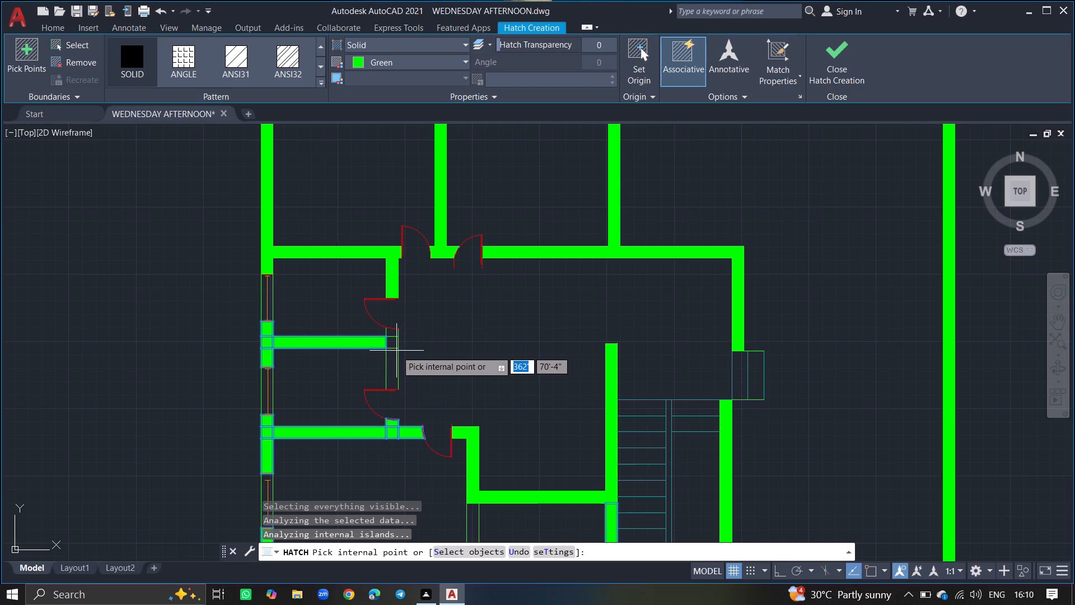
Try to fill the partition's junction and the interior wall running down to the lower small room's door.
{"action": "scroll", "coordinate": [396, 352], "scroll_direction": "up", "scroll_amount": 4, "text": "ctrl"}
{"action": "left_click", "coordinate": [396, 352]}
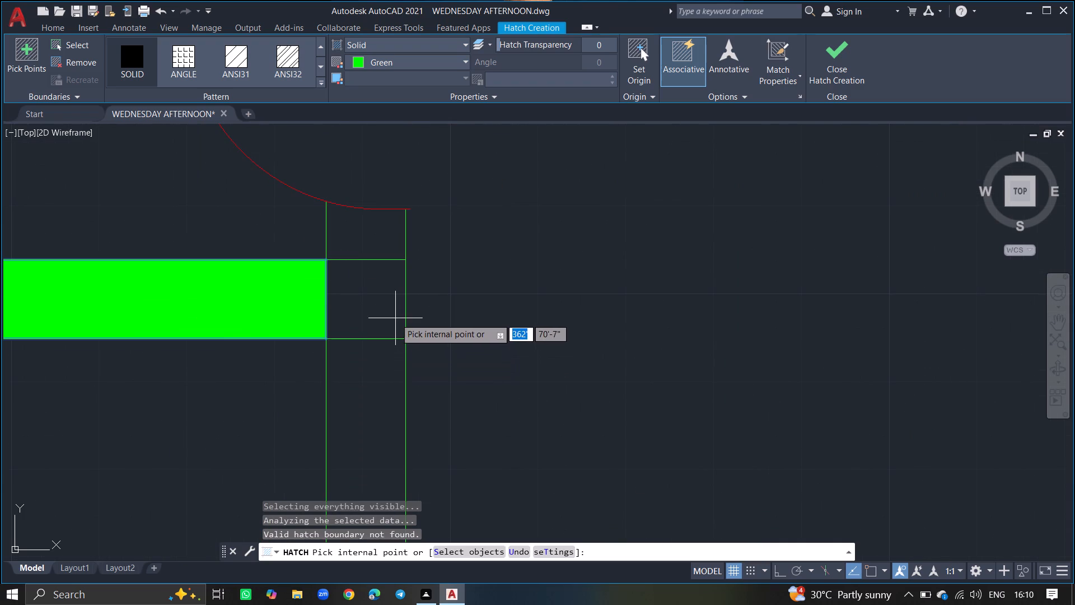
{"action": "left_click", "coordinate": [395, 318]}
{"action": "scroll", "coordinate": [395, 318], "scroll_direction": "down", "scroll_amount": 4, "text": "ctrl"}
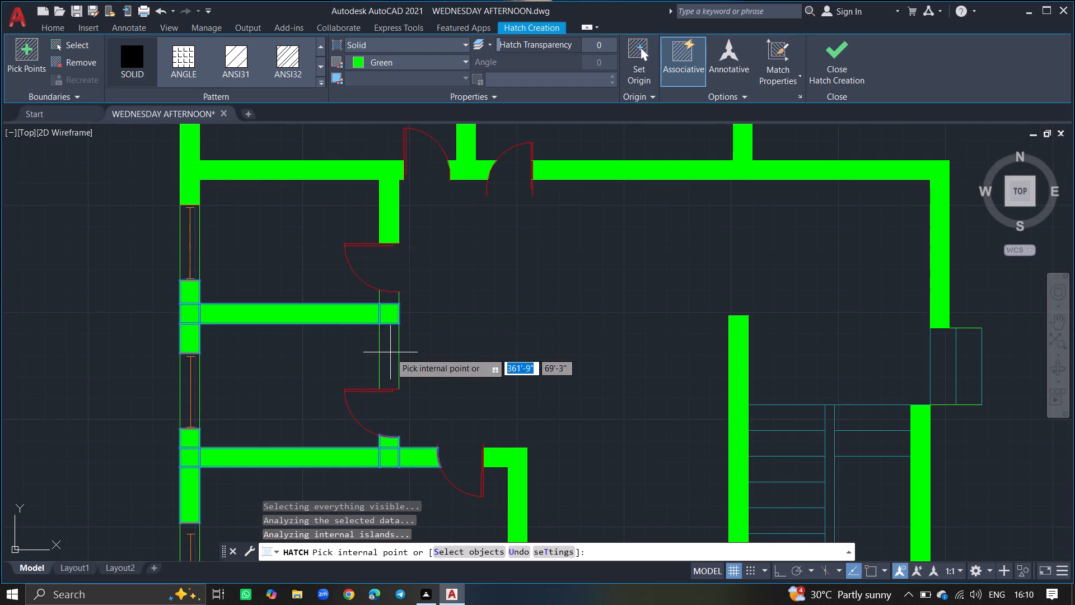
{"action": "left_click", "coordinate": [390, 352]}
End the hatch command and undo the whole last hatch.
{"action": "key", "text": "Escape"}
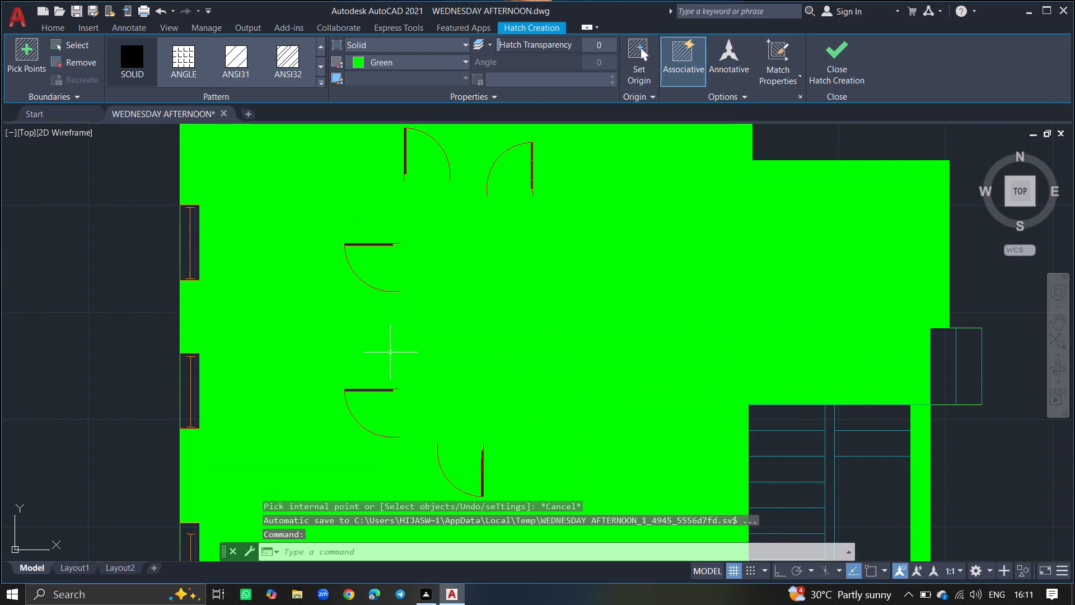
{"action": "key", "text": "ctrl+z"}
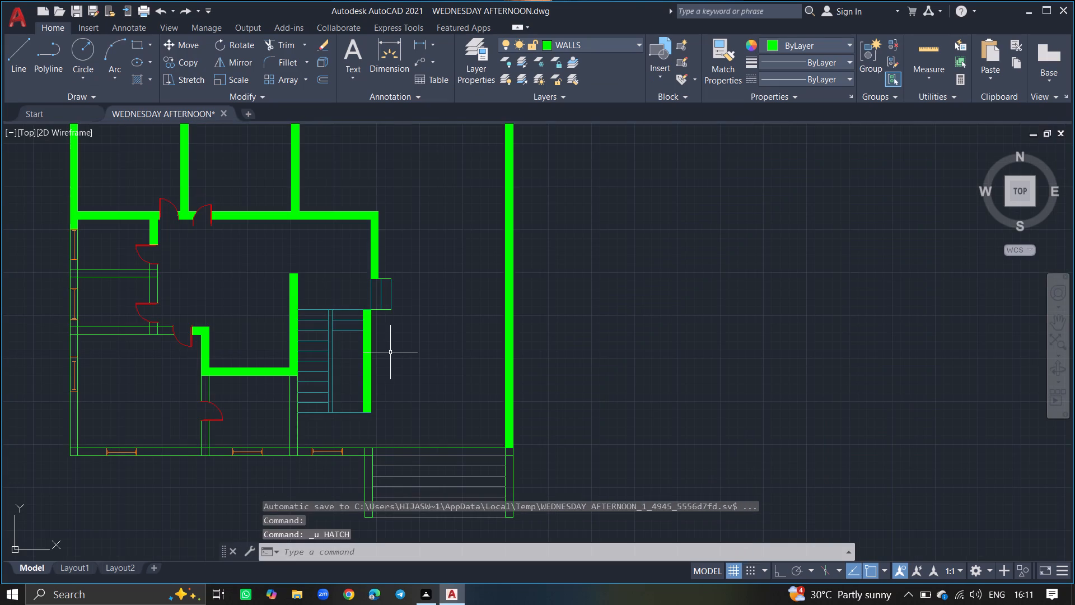
With a new solid hatch, fill the interior wall above the lower small room's door and the partition between the two small rooms.
{"action": "scroll", "coordinate": [157, 294], "scroll_direction": "up", "scroll_amount": 6, "text": "ctrl"}
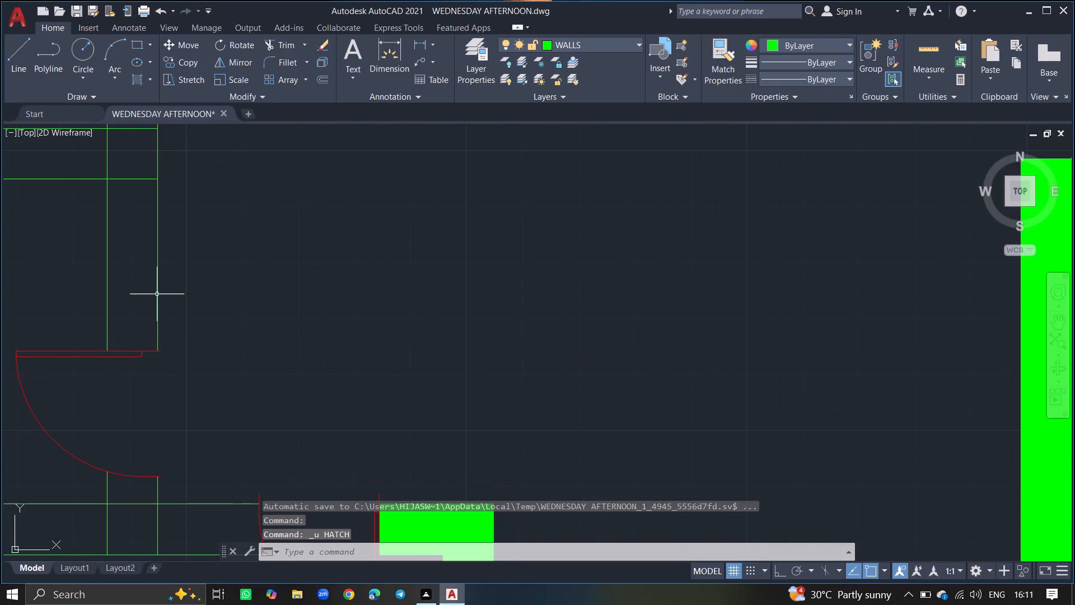
{"action": "key", "text": "h"}
{"action": "key", "text": "Return"}
{"action": "left_click", "coordinate": [119, 306]}
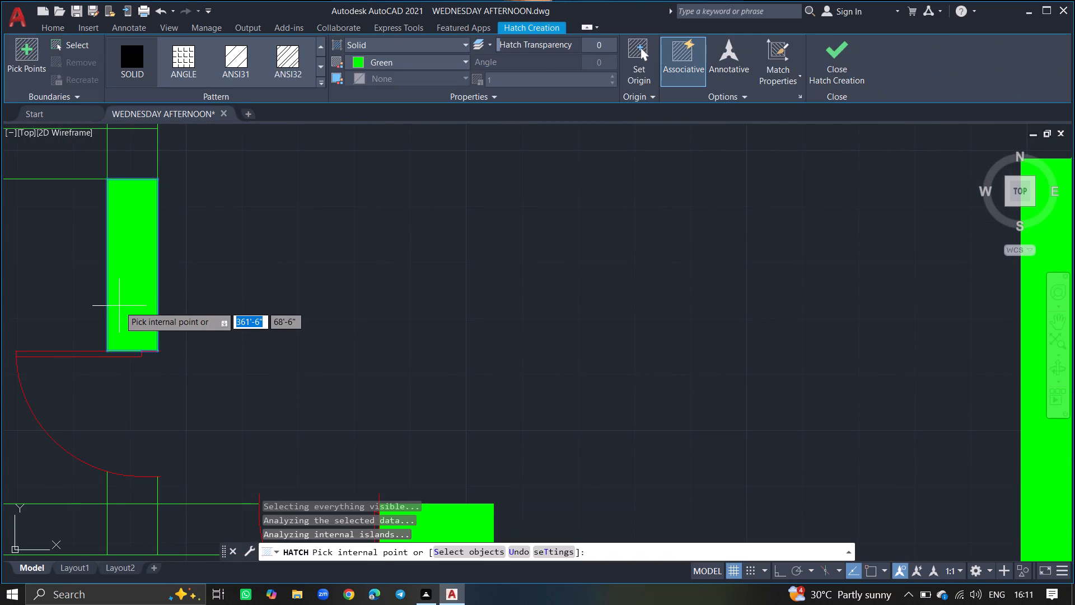
{"action": "left_click", "coordinate": [124, 164]}
{"action": "scroll", "coordinate": [124, 164], "scroll_direction": "down", "scroll_amount": 1, "text": "ctrl"}
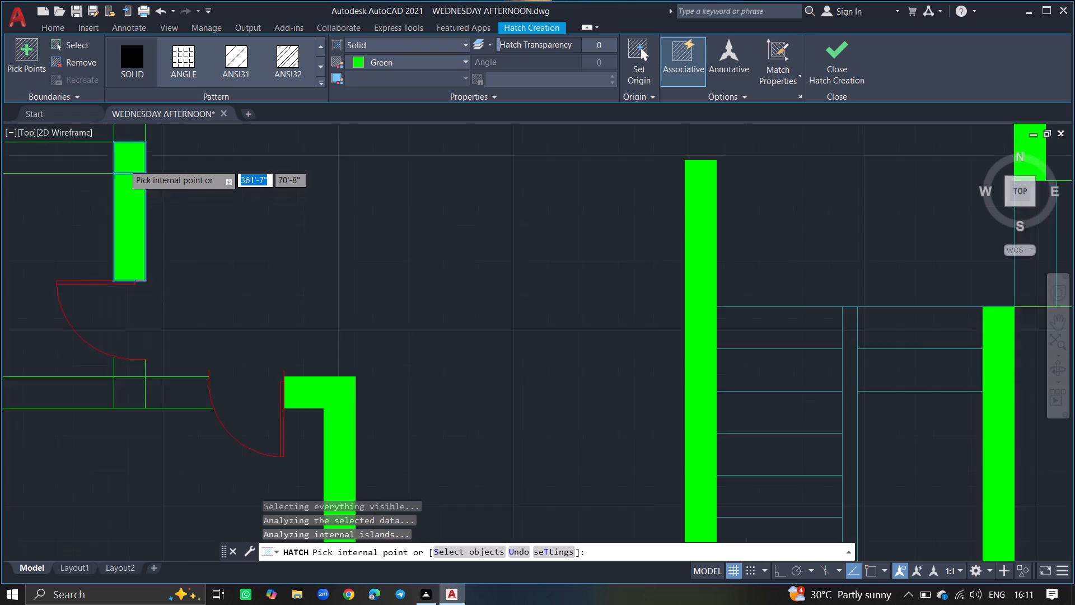
{"action": "scroll", "coordinate": [124, 164], "scroll_direction": "down", "scroll_amount": 2, "text": "ctrl"}
{"action": "left_click", "coordinate": [107, 160]}
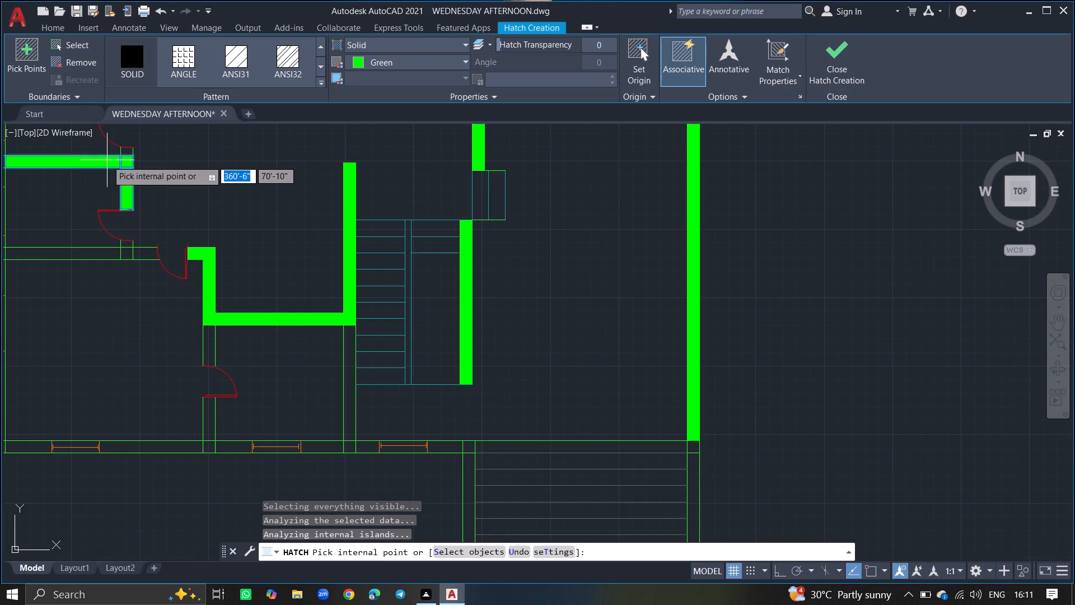
Fill the wall above the lower-left room, the exterior wall around its left window, and the corner up to the leftmost bottom window.
{"action": "left_click", "coordinate": [100, 255]}
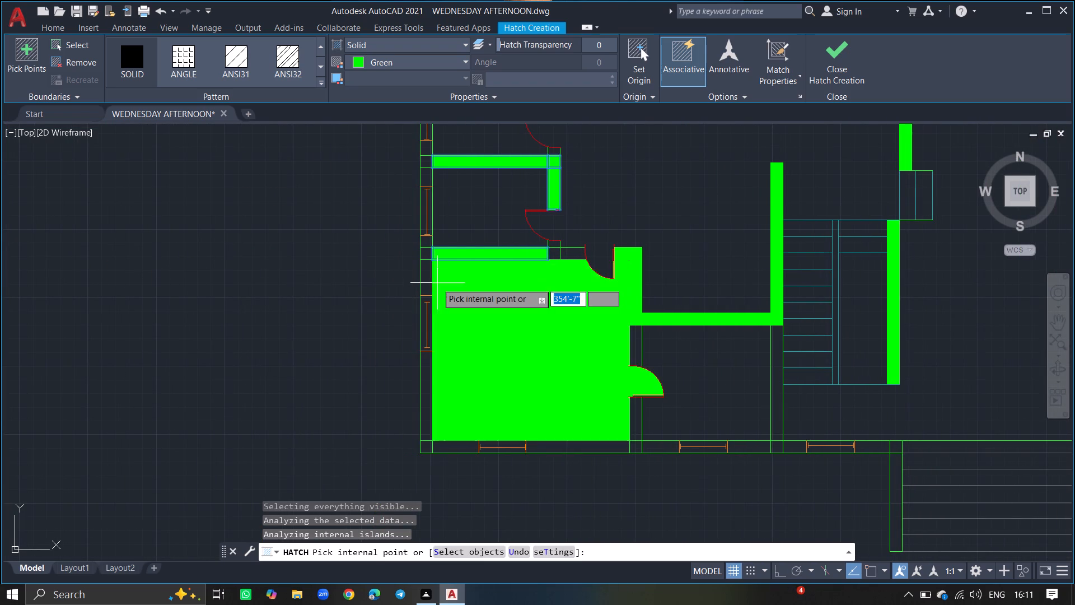
{"action": "left_click", "coordinate": [429, 283]}
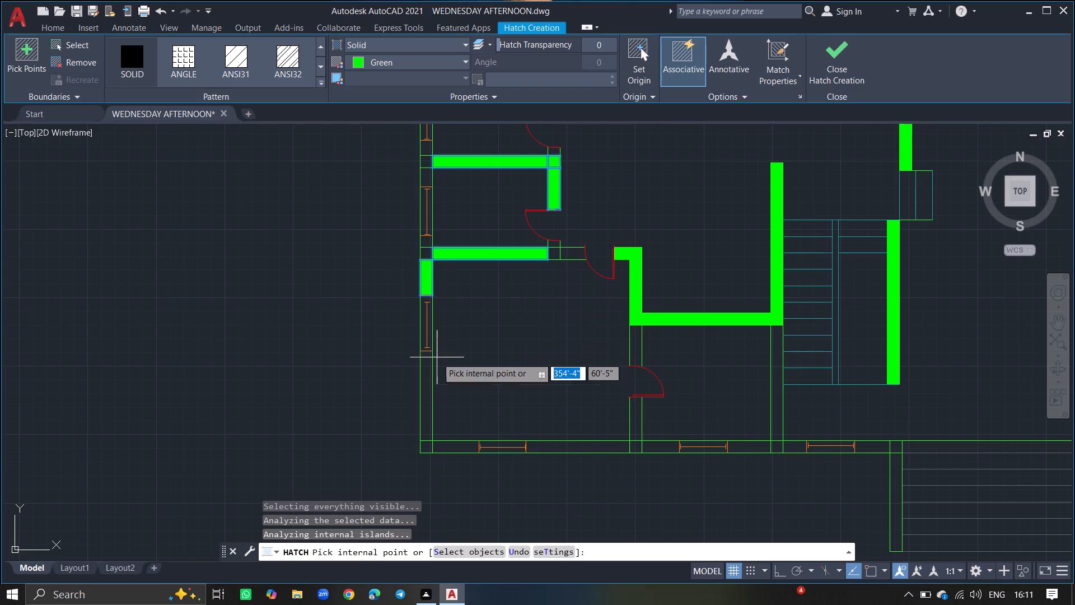
{"action": "left_click", "coordinate": [429, 380]}
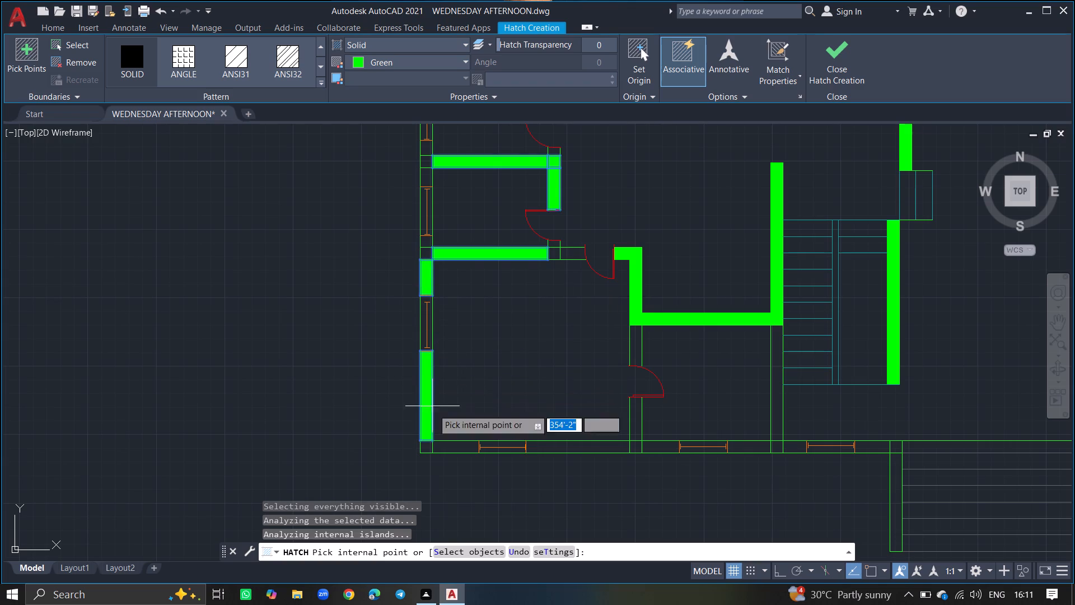
{"action": "left_click", "coordinate": [428, 447]}
{"action": "left_click", "coordinate": [442, 449]}
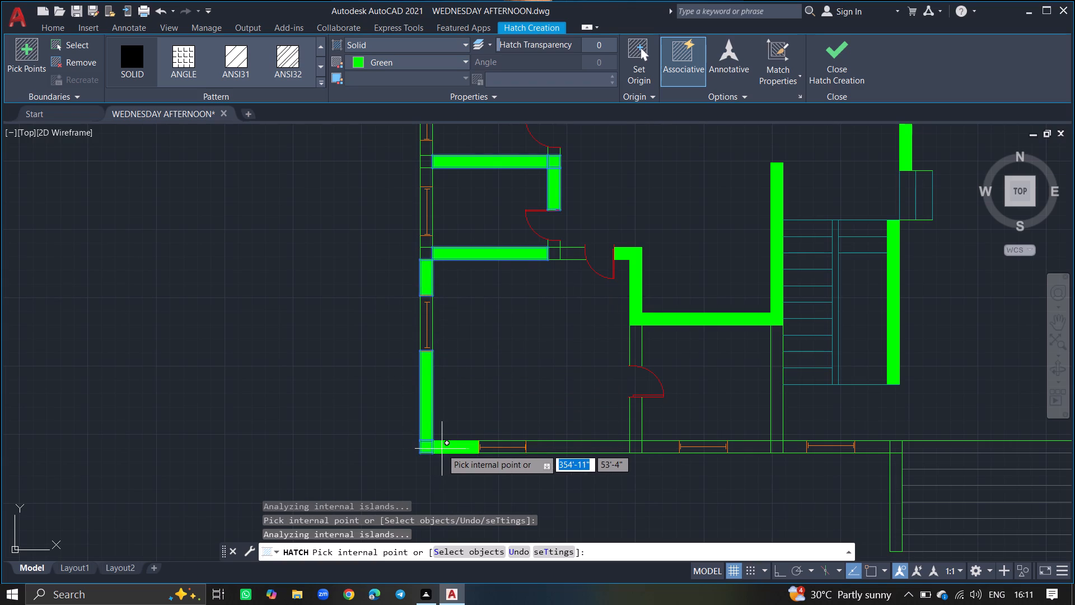
Complete the lower-left room's upper wall: its exterior wall junction, the stretch to the door, and the short upward stub.
{"action": "left_click", "coordinate": [427, 255]}
{"action": "left_click", "coordinate": [562, 252]}
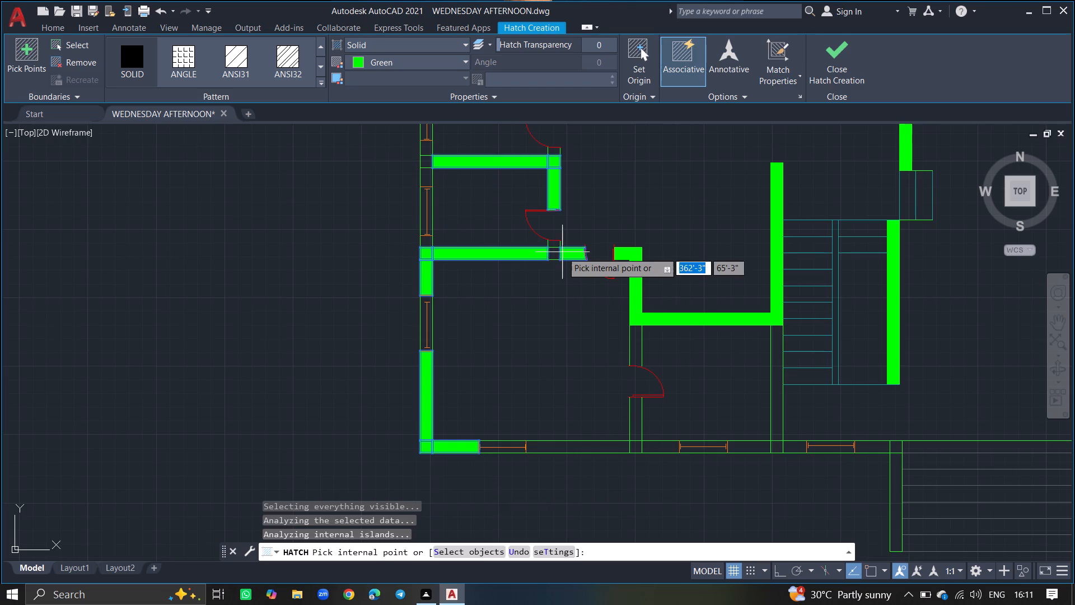
{"action": "scroll", "coordinate": [562, 252], "scroll_direction": "up", "scroll_amount": 2, "text": "ctrl"}
{"action": "left_click", "coordinate": [536, 254]}
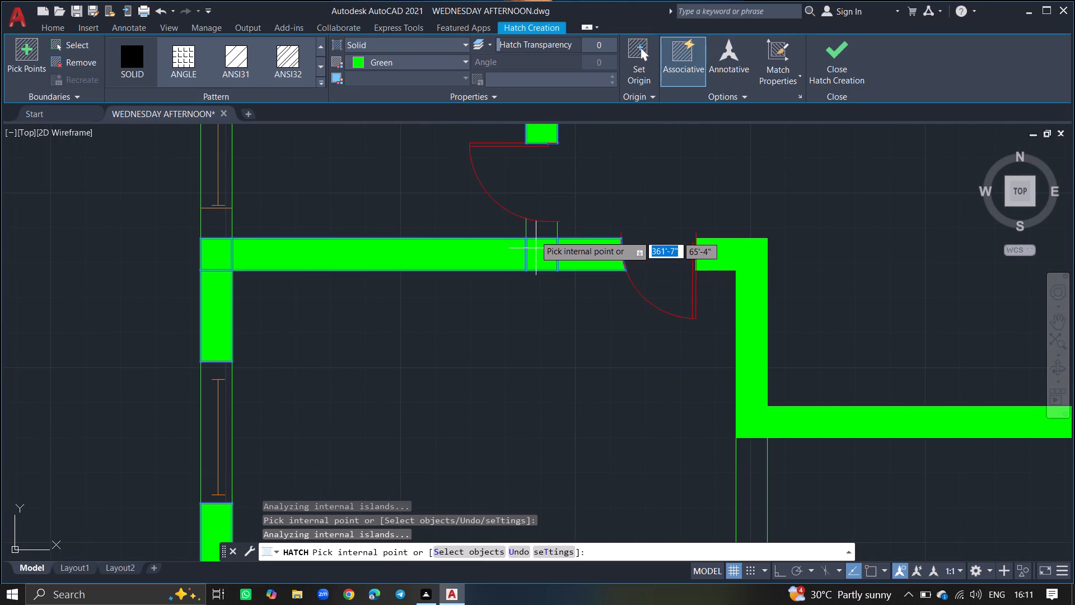
{"action": "left_click", "coordinate": [535, 235]}
Fill the left exterior wall between its upper two windows, including the junction with the small rooms' partition.
{"action": "scroll", "coordinate": [535, 235], "scroll_direction": "down", "scroll_amount": 3, "text": "ctrl"}
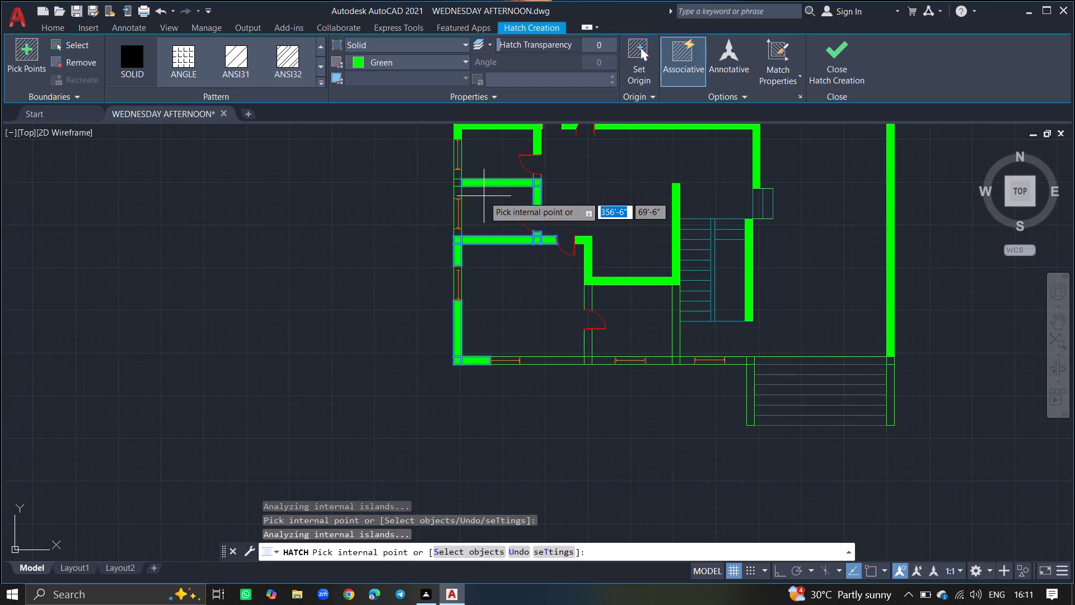
{"action": "left_click", "coordinate": [455, 183]}
{"action": "scroll", "coordinate": [455, 183], "scroll_direction": "up", "scroll_amount": 7, "text": "ctrl"}
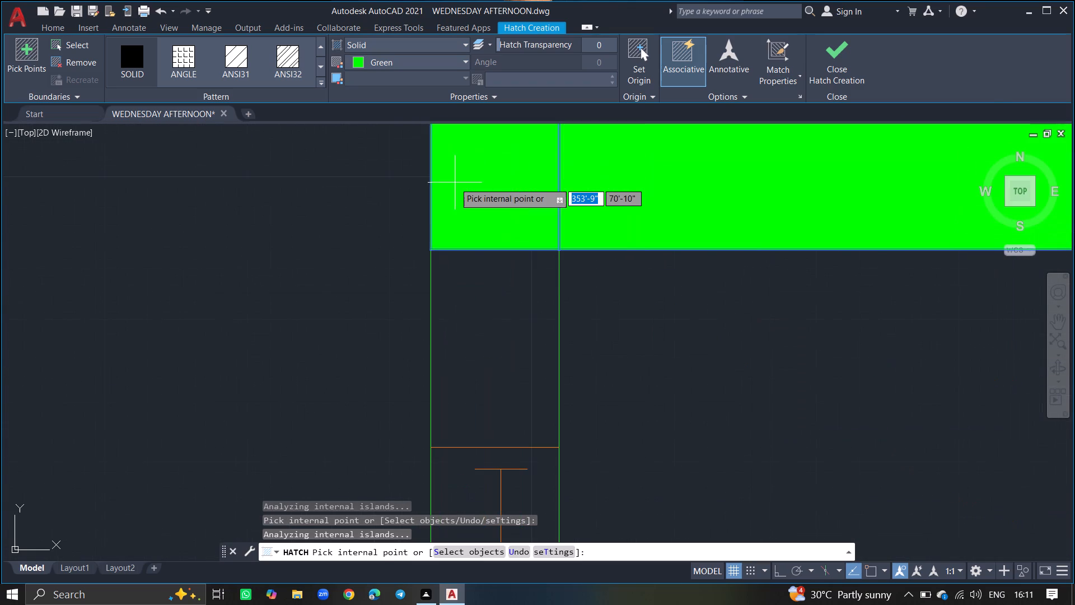
{"action": "left_click", "coordinate": [475, 271]}
{"action": "scroll", "coordinate": [475, 271], "scroll_direction": "down", "scroll_amount": 4, "text": "ctrl"}
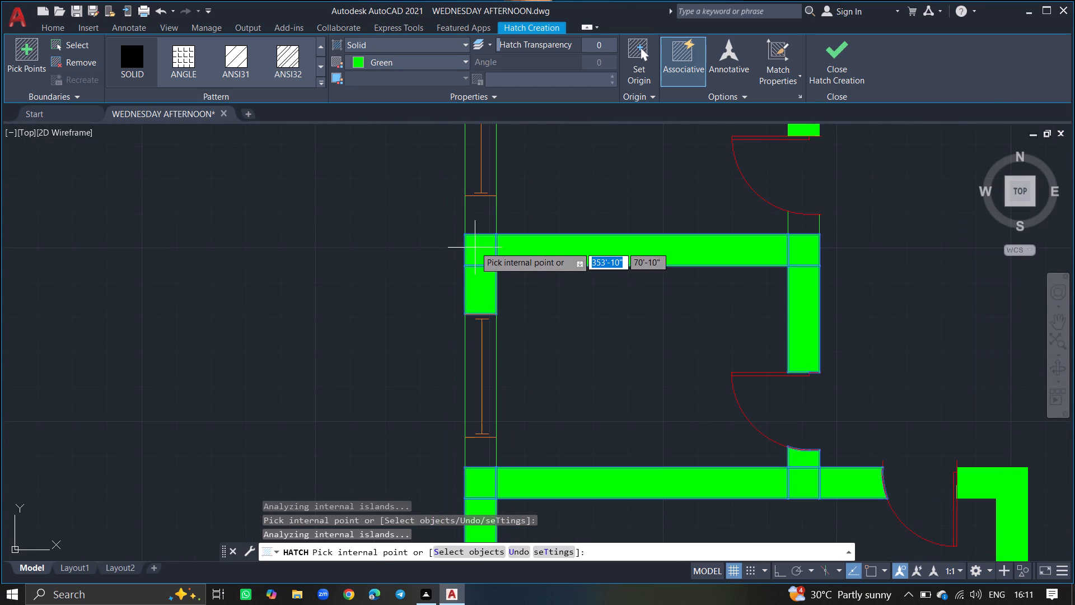
{"action": "left_click", "coordinate": [474, 229]}
Fill the bottom exterior wall between the leftmost and middle windows, including the junction with the vertical interior wall.
{"action": "scroll", "coordinate": [474, 229], "scroll_direction": "down", "scroll_amount": 5, "text": "ctrl"}
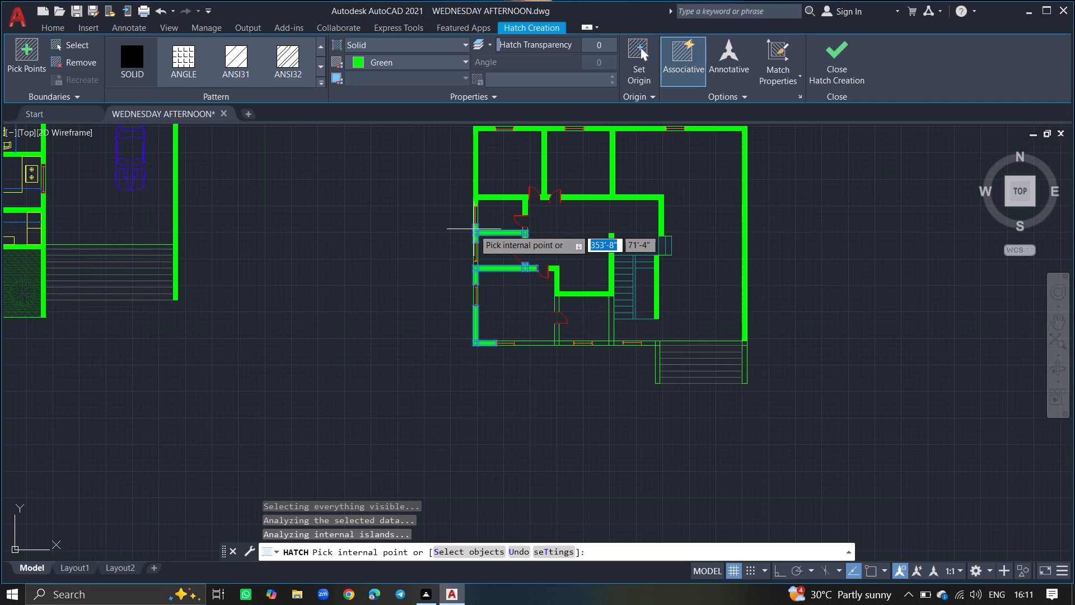
{"action": "left_click", "coordinate": [535, 347]}
{"action": "scroll", "coordinate": [535, 347], "scroll_direction": "up", "scroll_amount": 3, "text": "ctrl"}
{"action": "left_click", "coordinate": [563, 334]}
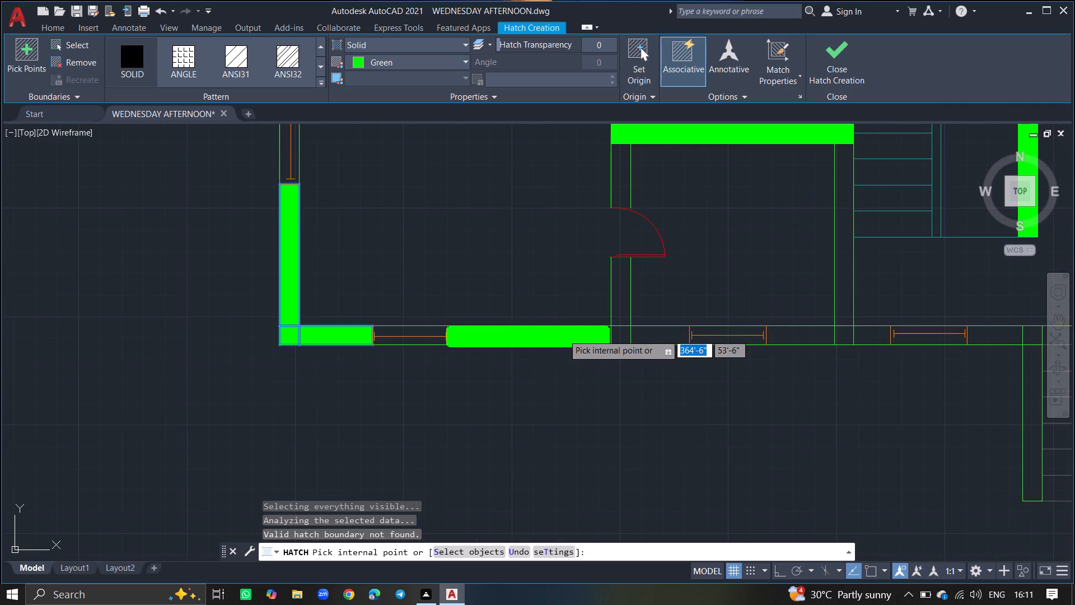
{"action": "left_click", "coordinate": [615, 334]}
{"action": "left_click", "coordinate": [652, 336]}
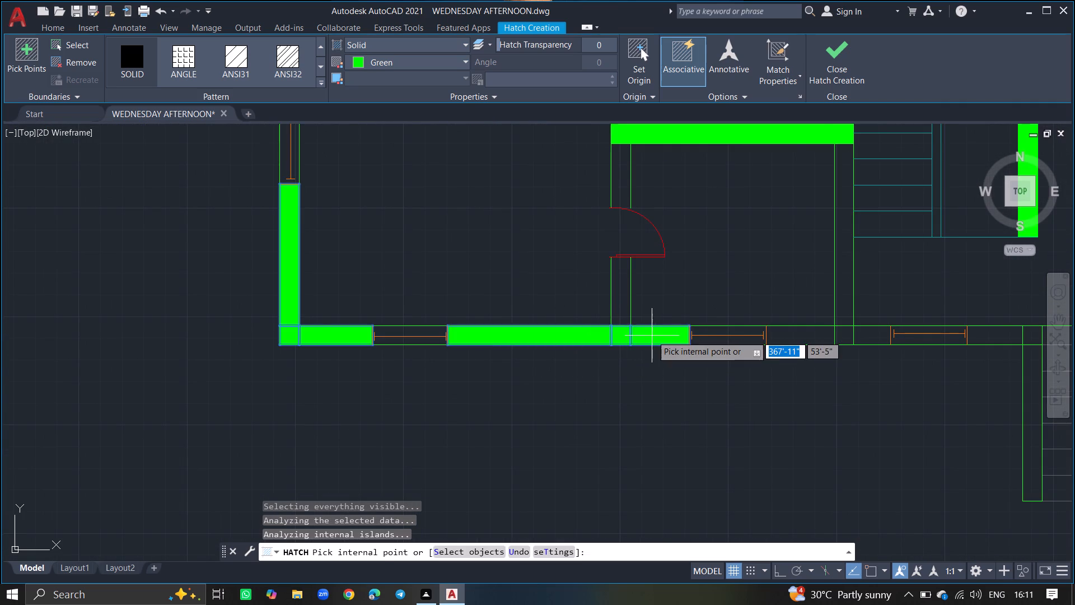
Fill the bottom exterior wall from the right window to the exterior steps, including the corner and the steps' left side wall.
{"action": "left_click", "coordinate": [646, 335]}
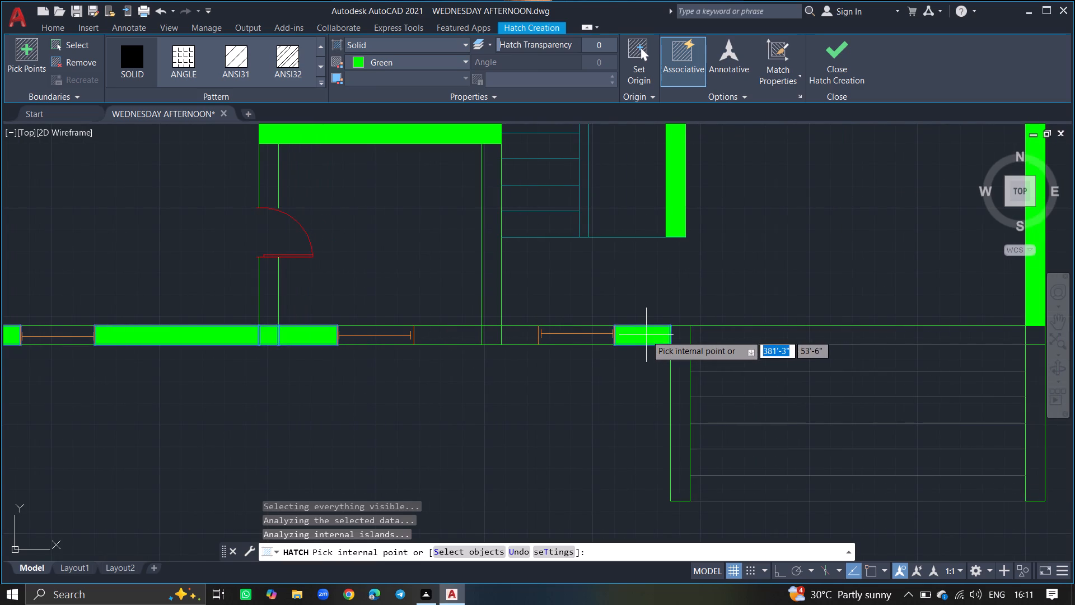
{"action": "left_click", "coordinate": [670, 339]}
{"action": "left_click", "coordinate": [674, 370]}
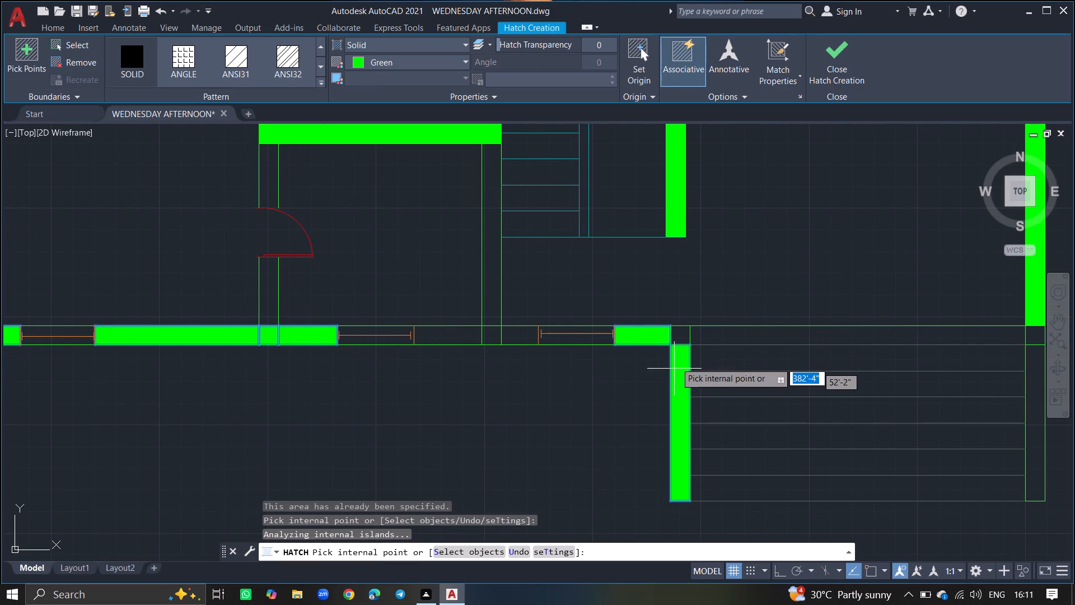
{"action": "left_click", "coordinate": [679, 348]}
{"action": "left_click", "coordinate": [679, 339]}
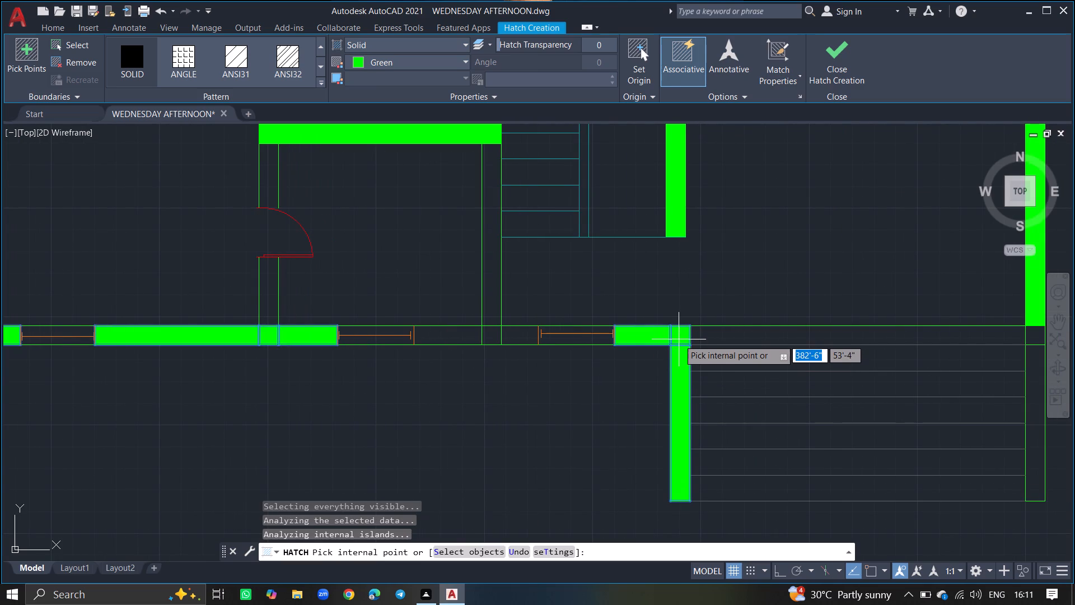
Fill the small room's stair-side vertical wall and the bottom exterior wall between the middle and right windows.
{"action": "left_click", "coordinate": [490, 273]}
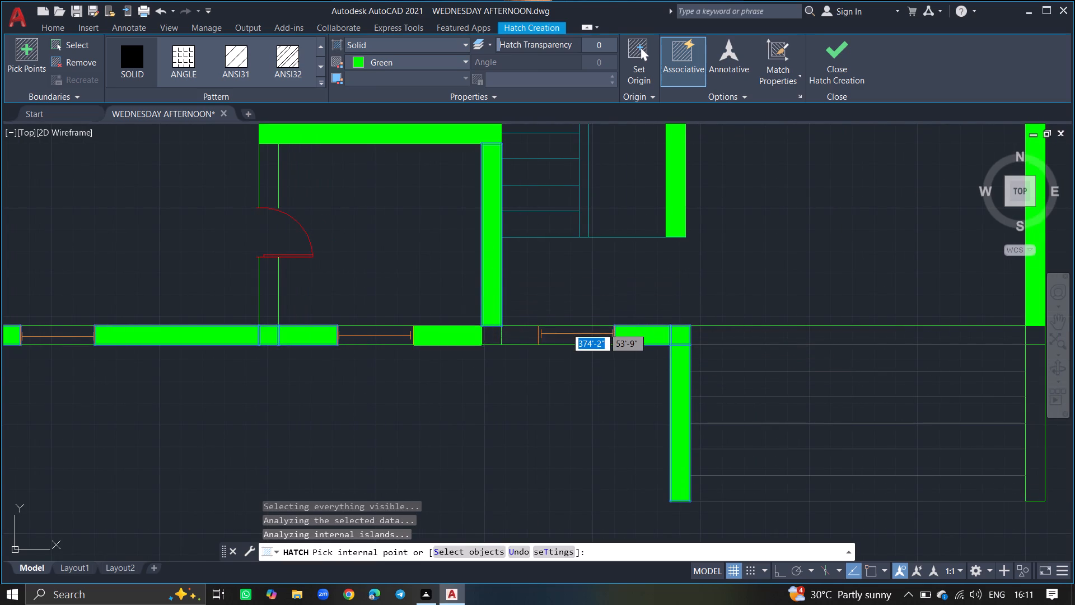
{"action": "left_click", "coordinate": [461, 328]}
{"action": "left_click", "coordinate": [490, 336]}
{"action": "left_click", "coordinate": [512, 334]}
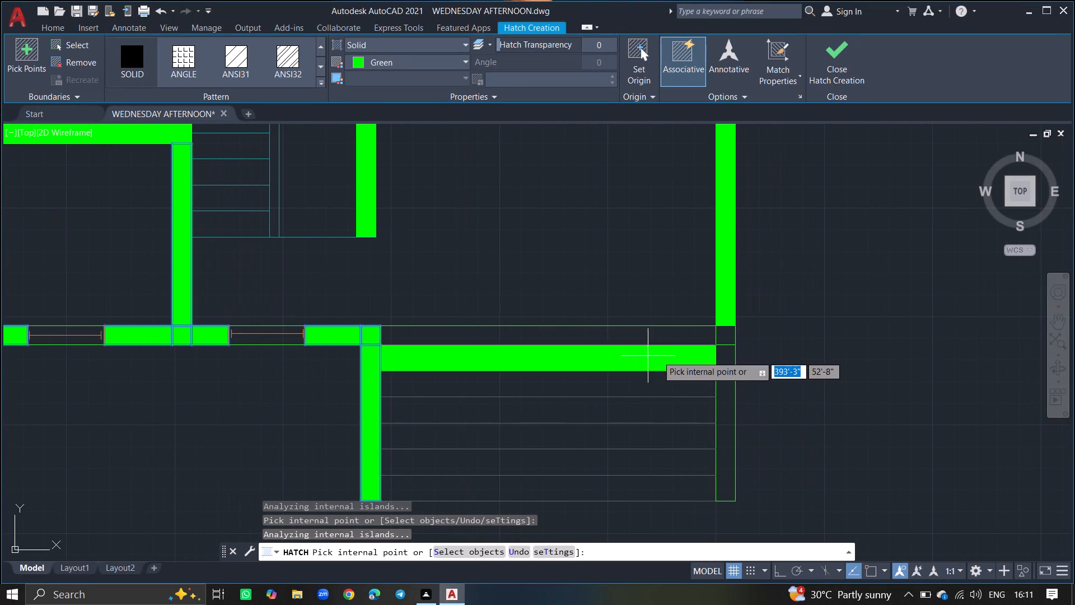
Fill the right side wall of the exterior steps and its corner with the right exterior wall, and finish the hatch.
{"action": "left_click", "coordinate": [723, 364]}
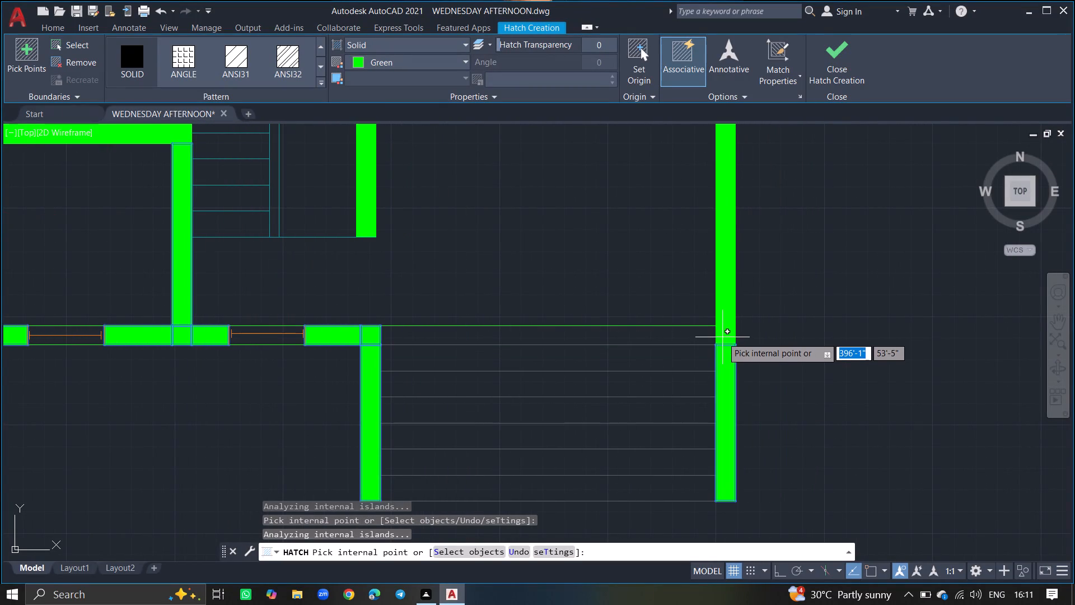
{"action": "left_click", "coordinate": [722, 337]}
{"action": "scroll", "coordinate": [676, 306], "scroll_direction": "down", "scroll_amount": 6, "text": "ctrl"}
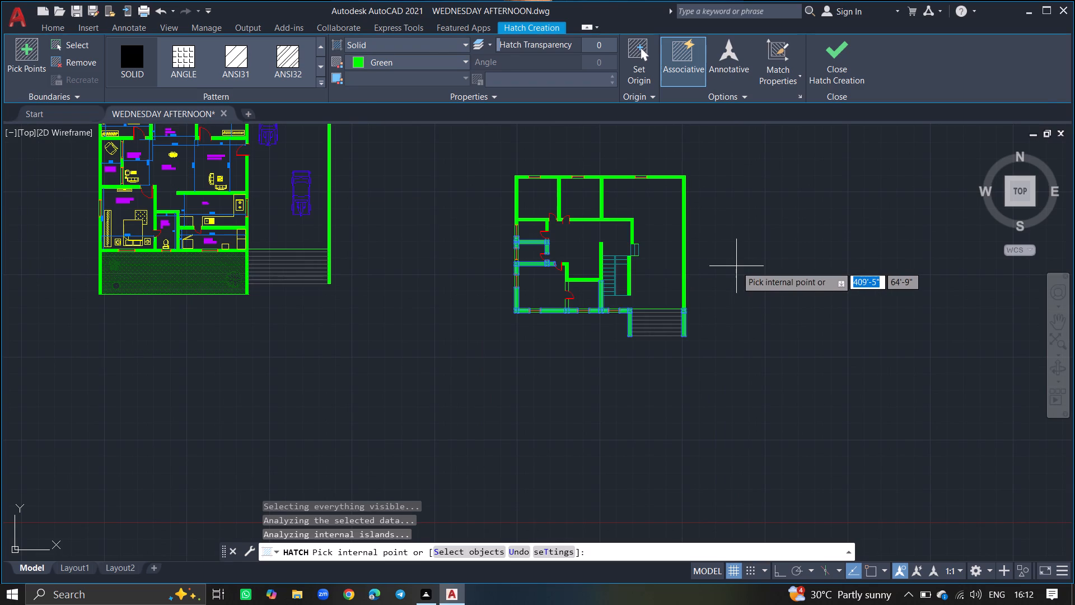
{"action": "key", "text": "Return"}
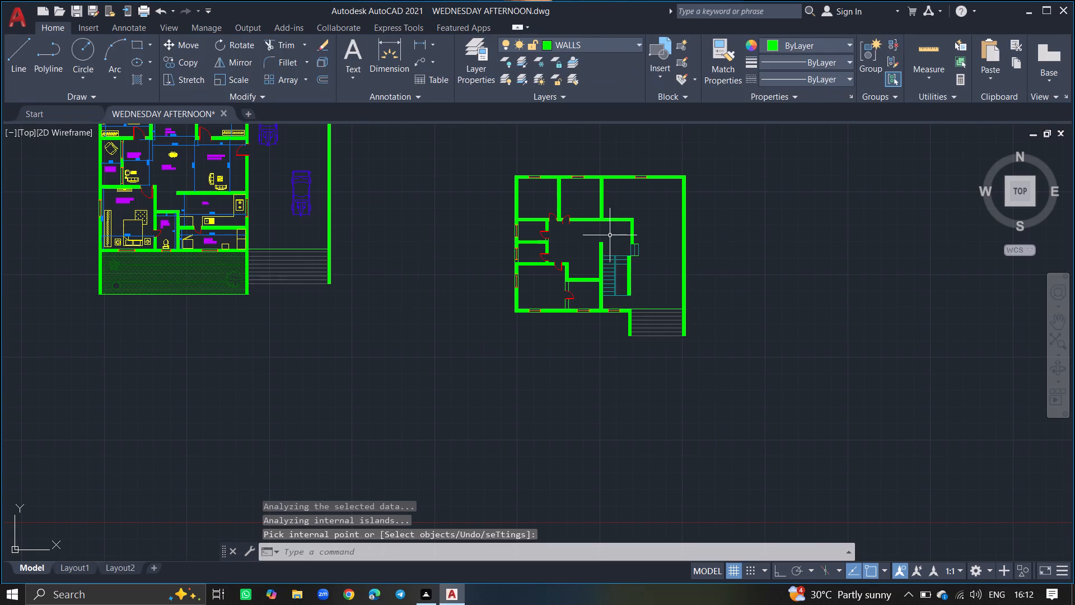
Extend the face lines of the small lower room's left wall to the door swing arc.
{"action": "scroll", "coordinate": [610, 235], "scroll_direction": "up", "scroll_amount": 4, "text": "ctrl"}
{"action": "scroll", "coordinate": [610, 235], "scroll_direction": "down", "scroll_amount": 3, "text": "ctrl"}
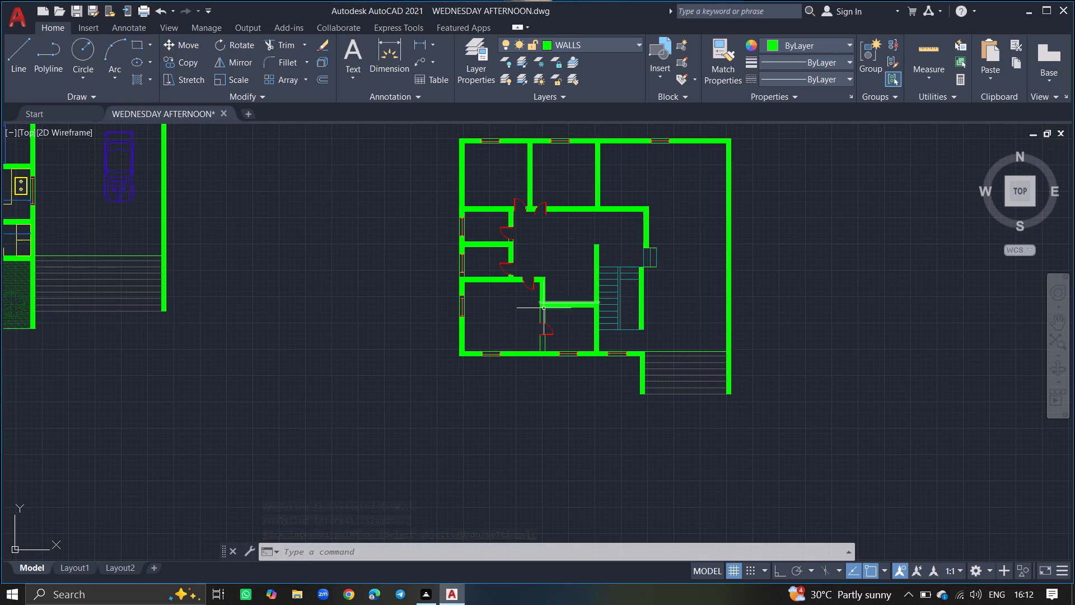
{"action": "scroll", "coordinate": [544, 309], "scroll_direction": "up", "scroll_amount": 7, "text": "ctrl"}
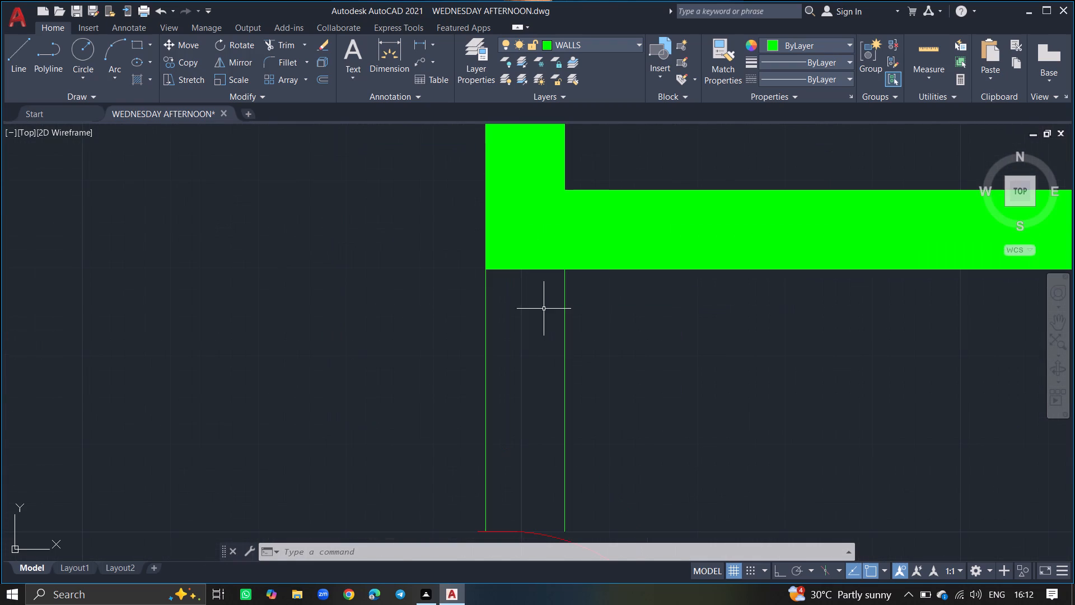
{"action": "type", "text": "EX"}
{"action": "key", "text": "Return"}
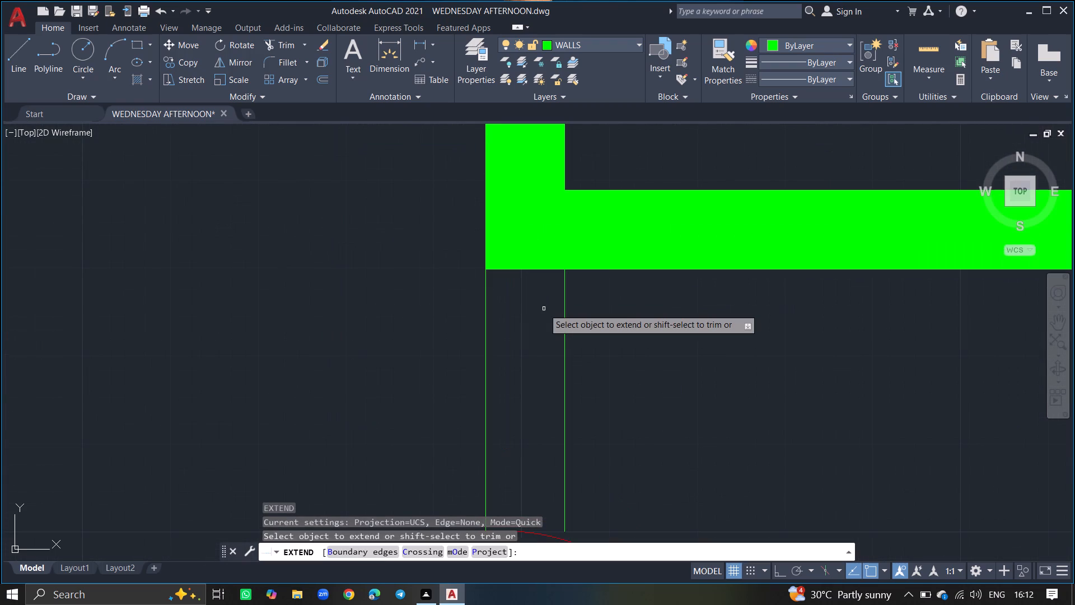
{"action": "scroll", "coordinate": [544, 309], "scroll_direction": "down", "scroll_amount": 1, "text": "ctrl"}
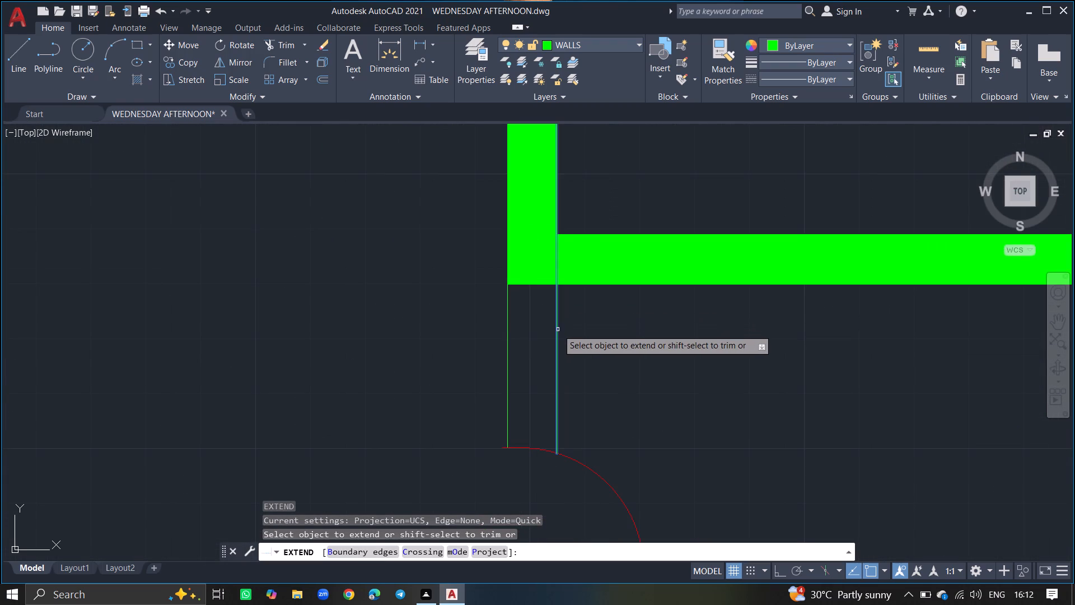
{"action": "left_click", "coordinate": [558, 329]}
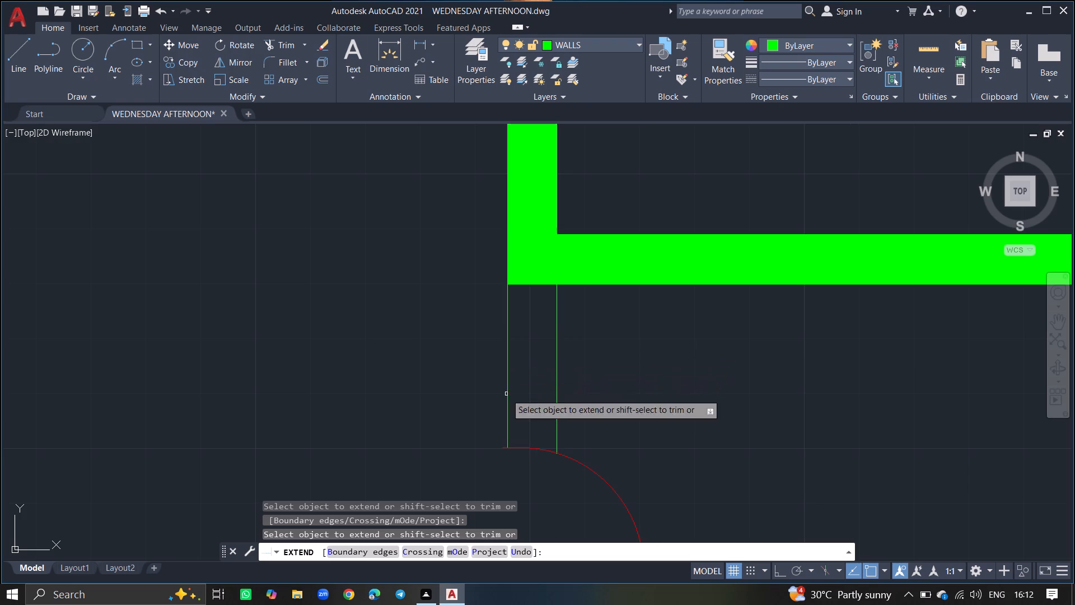
{"action": "left_click", "coordinate": [507, 441]}
{"action": "scroll", "coordinate": [507, 441], "scroll_direction": "up", "scroll_amount": 4, "text": "ctrl"}
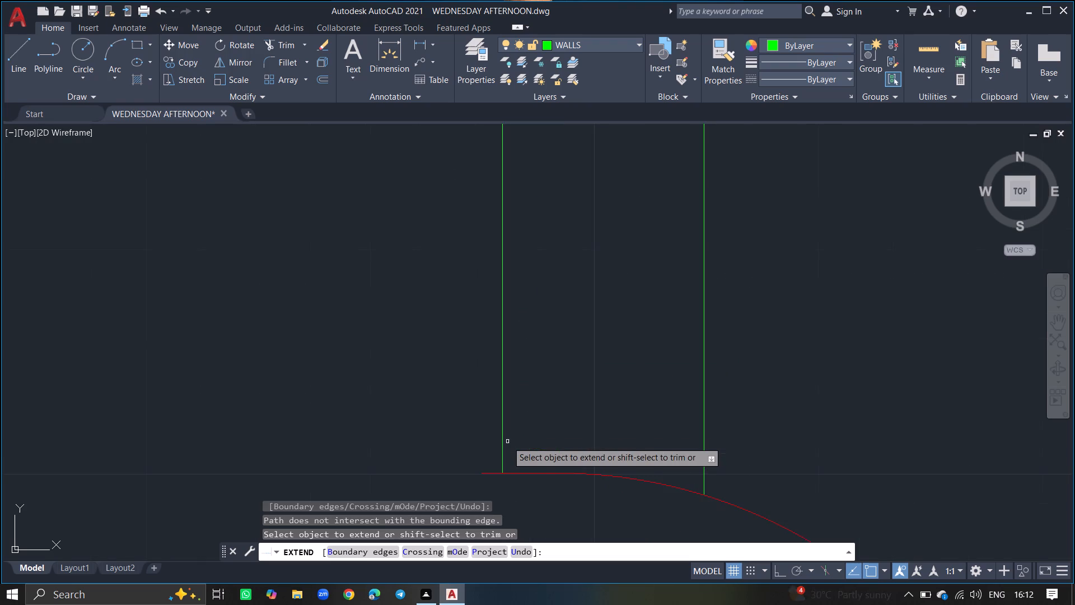
{"action": "key", "text": "Return"}
Fill the small lower room's left wall above and below its door with solid hatch, and finish the hatch.
{"action": "key", "text": "h"}
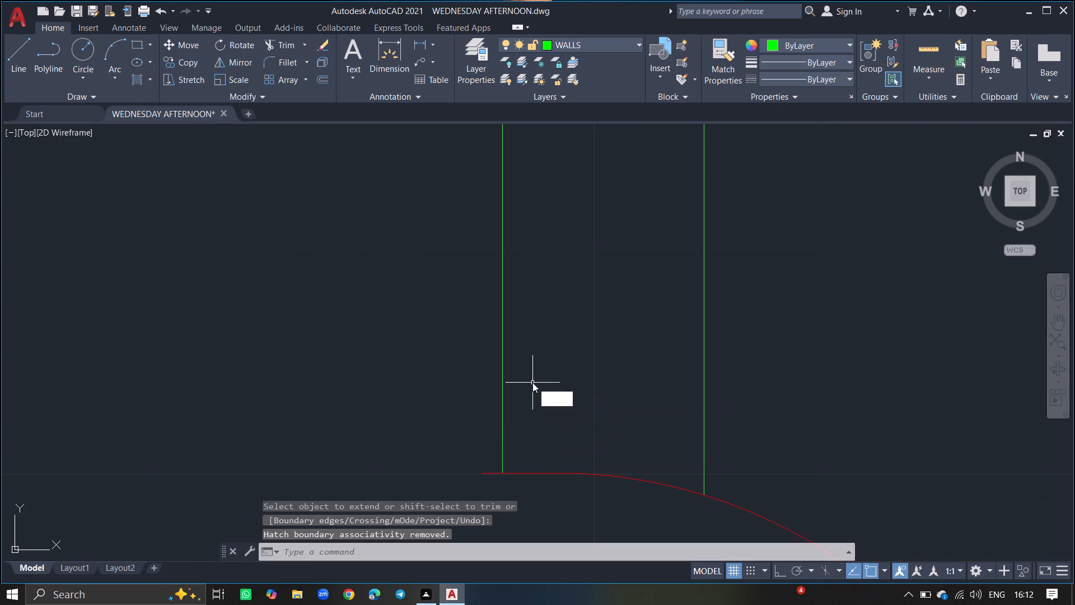
{"action": "key", "text": "Return"}
{"action": "left_click", "coordinate": [532, 383]}
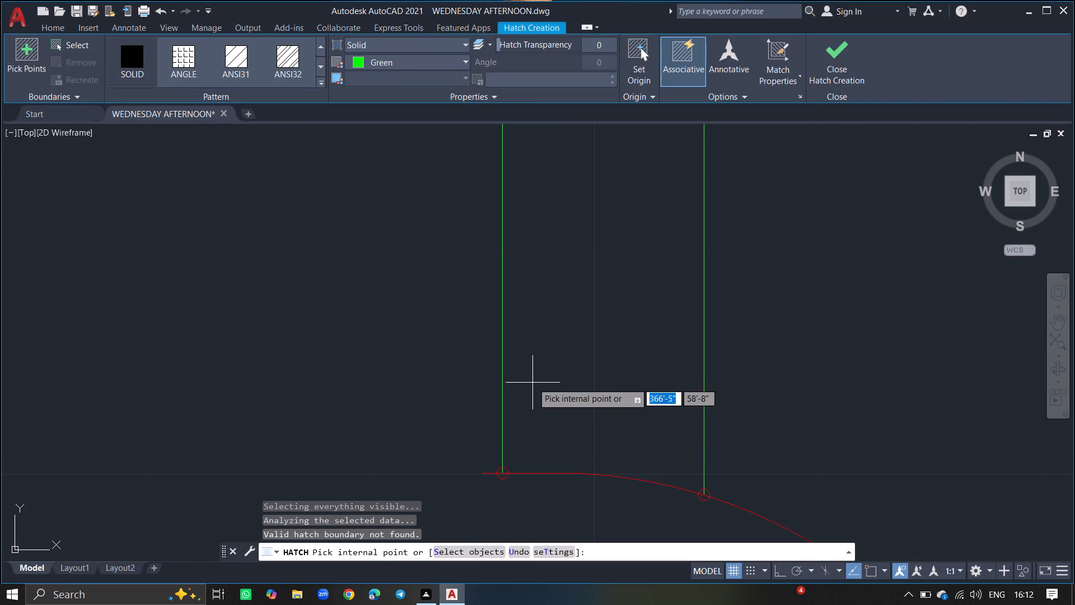
{"action": "scroll", "coordinate": [532, 383], "scroll_direction": "down", "scroll_amount": 6, "text": "ctrl"}
{"action": "left_click", "coordinate": [532, 383]}
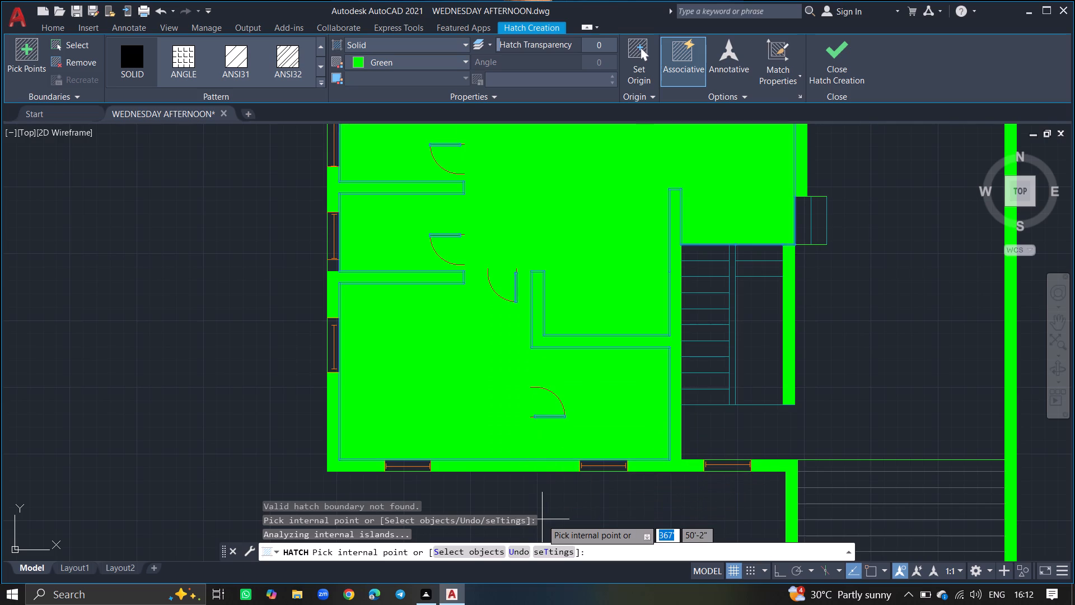
{"action": "key", "text": "ctrl+z"}
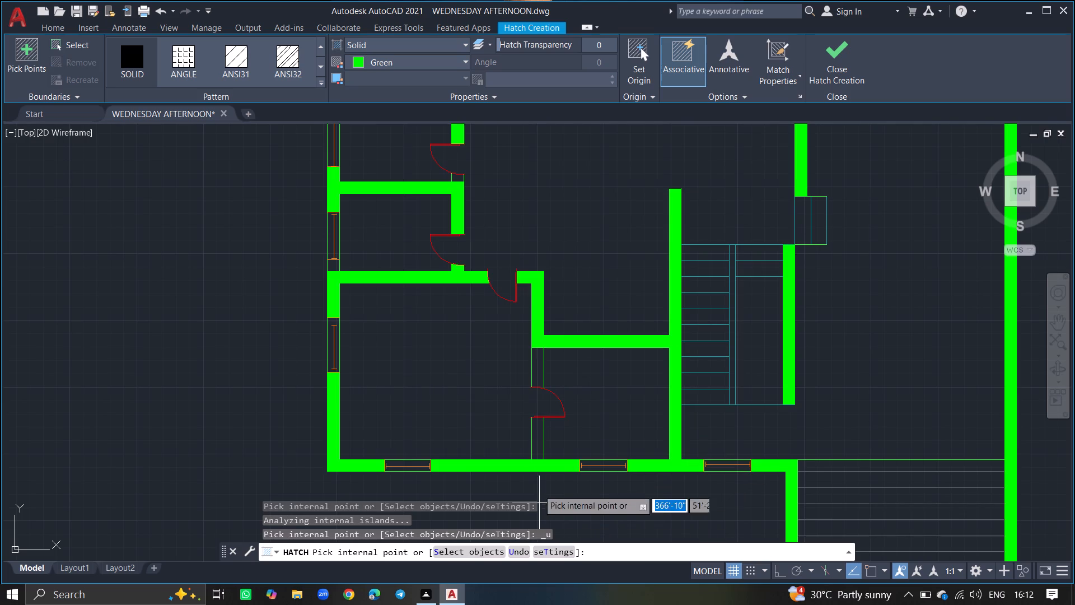
{"action": "left_click", "coordinate": [541, 451]}
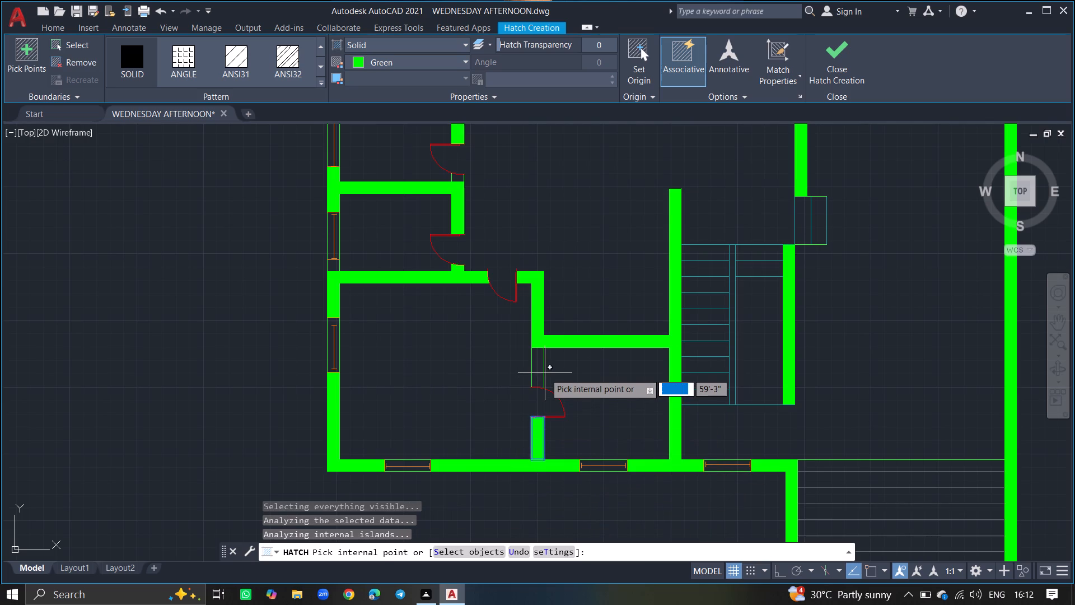
{"action": "left_click", "coordinate": [541, 374]}
{"action": "key", "text": "Return"}
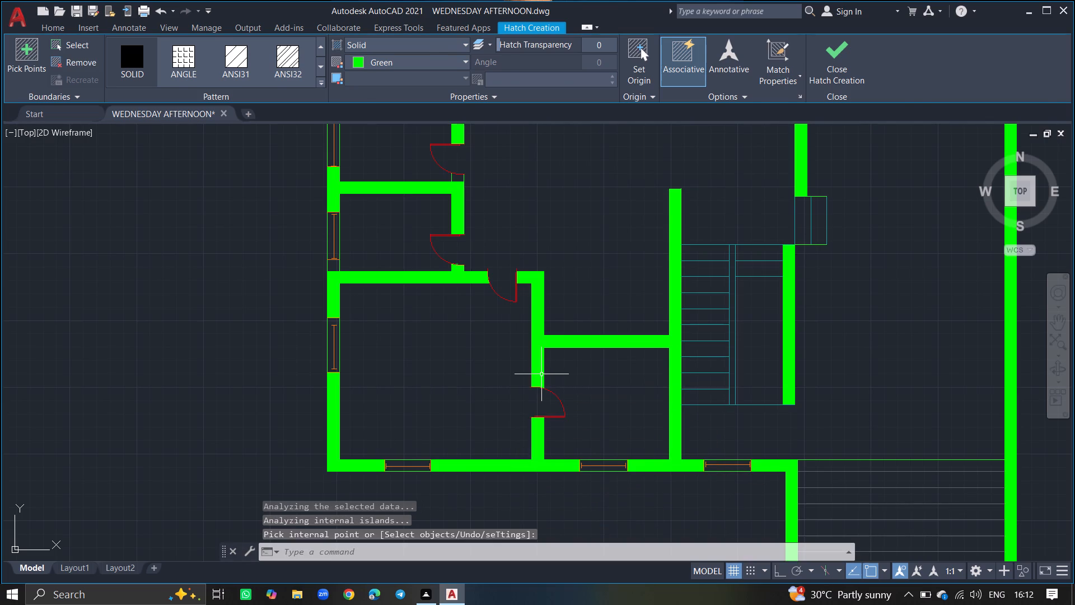
Make FURNITURE the current layer.
{"action": "scroll", "coordinate": [541, 374], "scroll_direction": "down", "scroll_amount": 3, "text": "ctrl"}
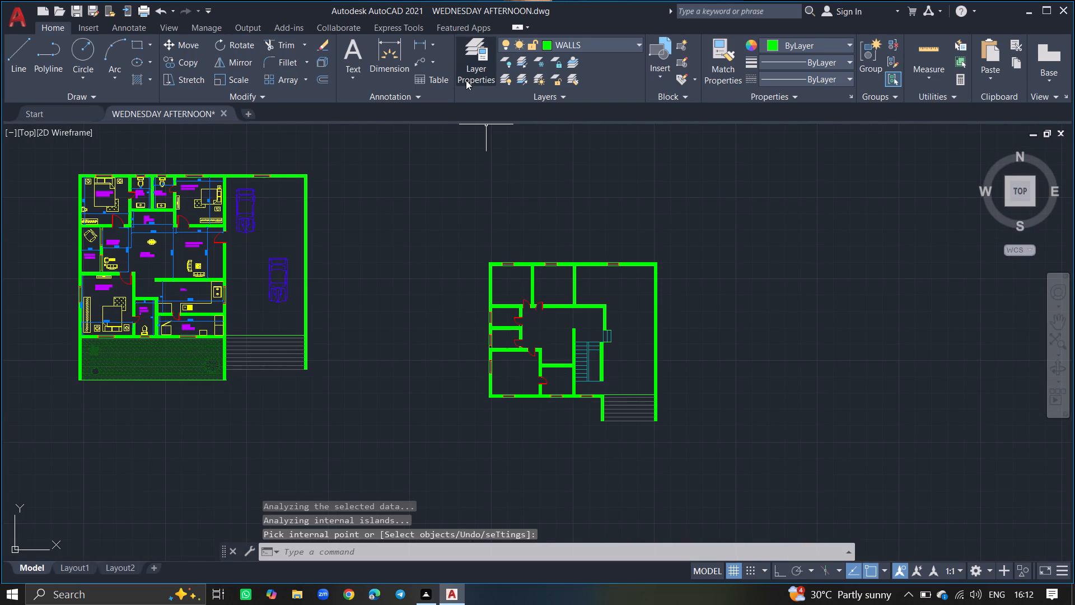
{"action": "left_click", "coordinate": [466, 80]}
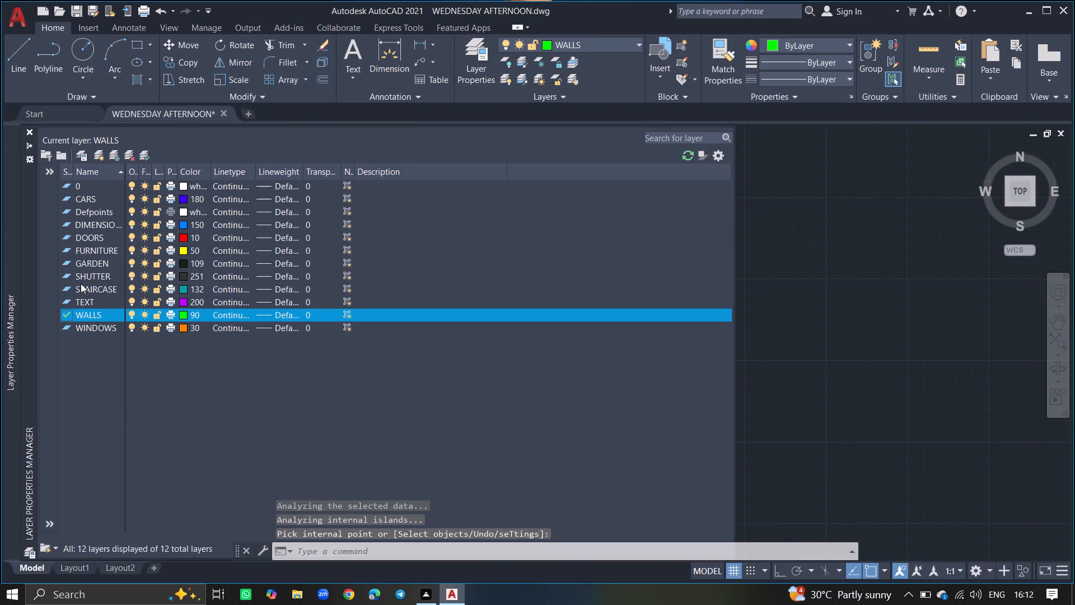
{"action": "double_click", "coordinate": [94, 252]}
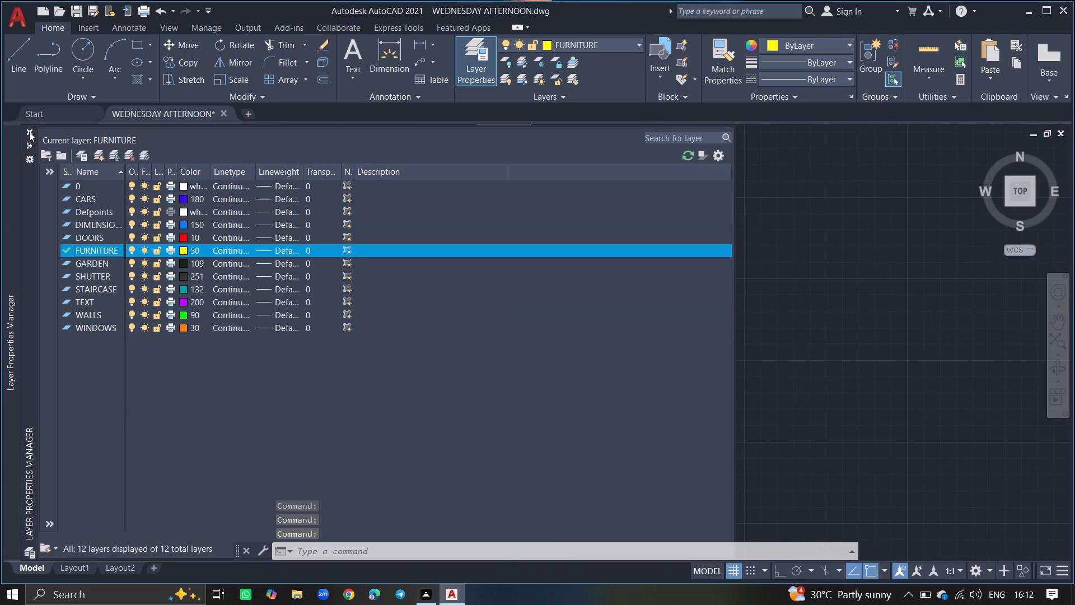
{"action": "left_click", "coordinate": [29, 132]}
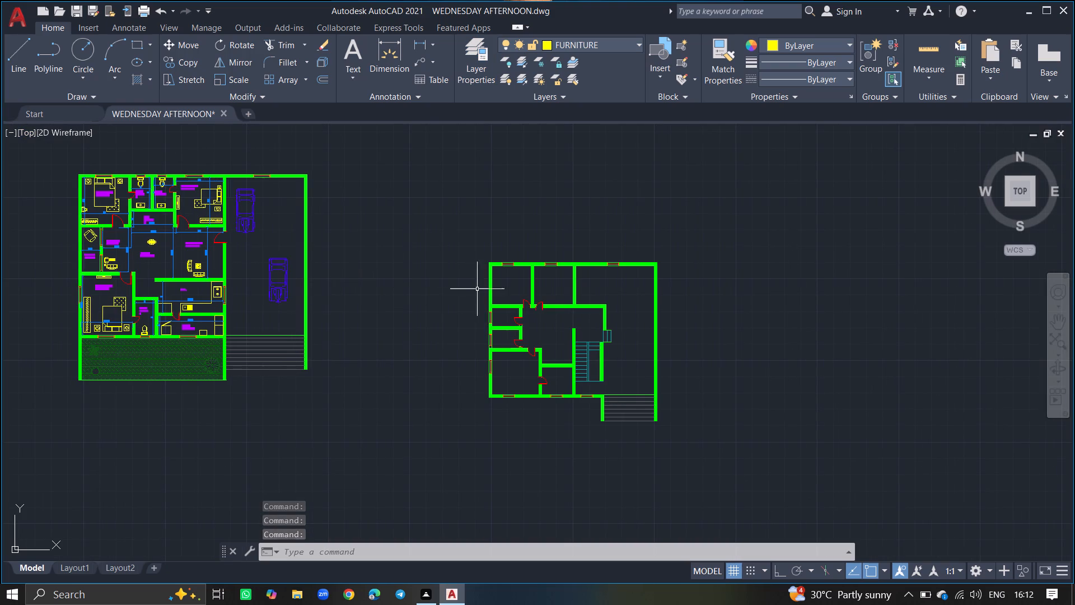
Insert the Bed - Queen block from the Home - Space Planner DesignCenter library beside the second floor plan.
{"action": "key", "text": "ctrl+2"}
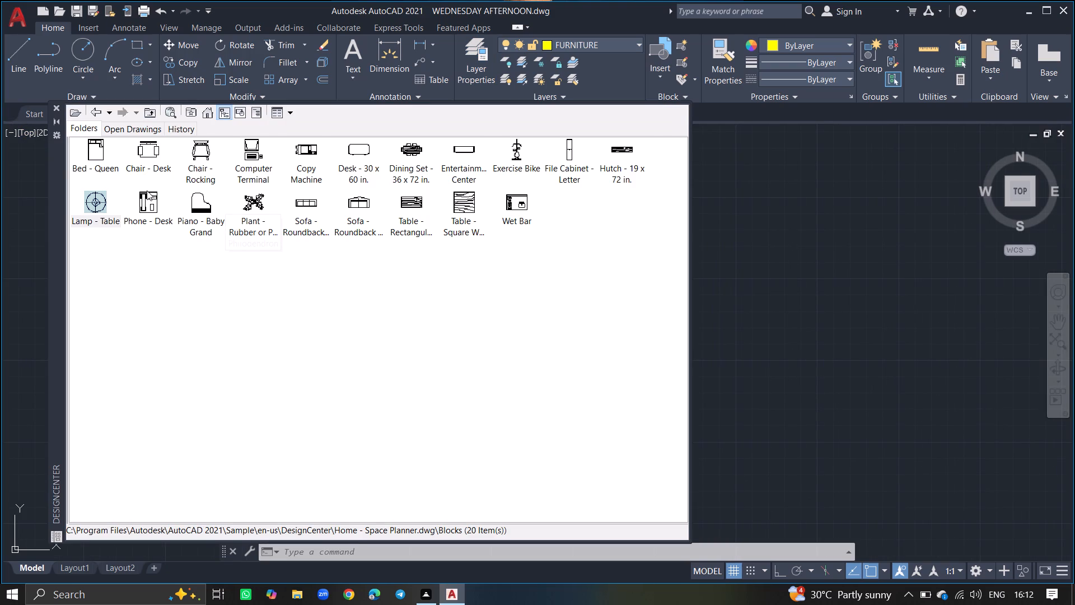
{"action": "left_click", "coordinate": [92, 149]}
{"action": "left_click_drag", "start_coordinate": [92, 149], "coordinate": [757, 290]}
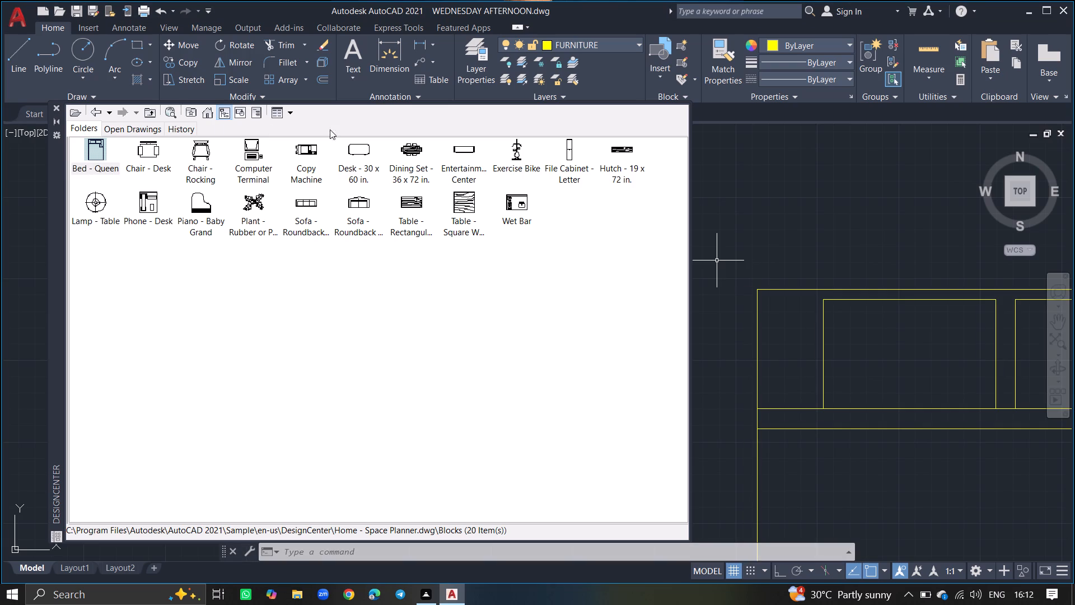
{"action": "left_click", "coordinate": [57, 108]}
Scale the queen bed down freehand from its headboard until it is smaller than the floor plan.
{"action": "scroll", "coordinate": [107, 190], "scroll_direction": "down", "scroll_amount": 4, "text": "ctrl"}
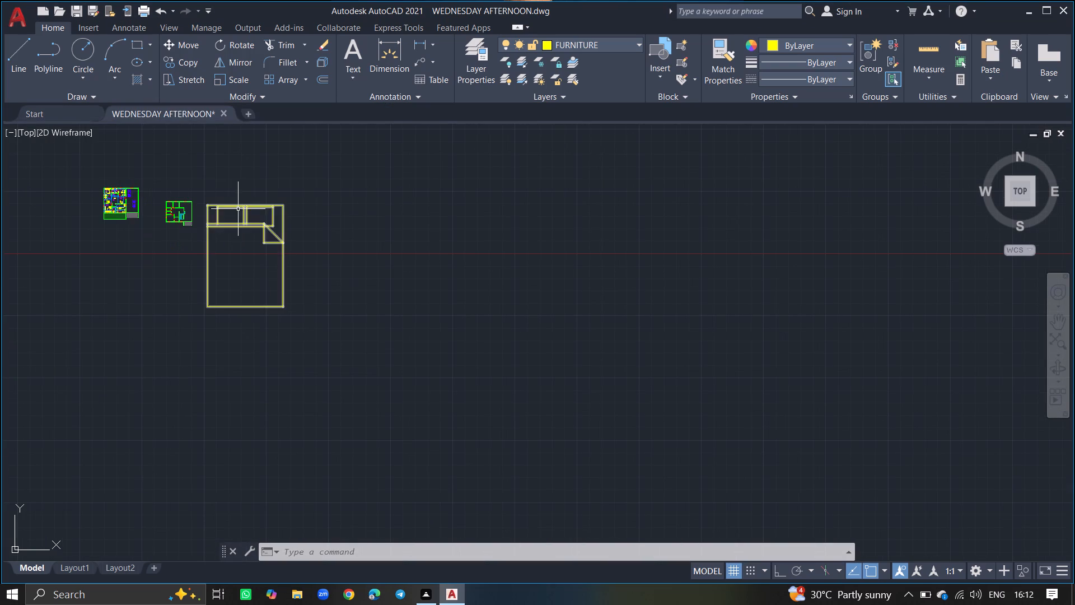
{"action": "left_click", "coordinate": [244, 212]}
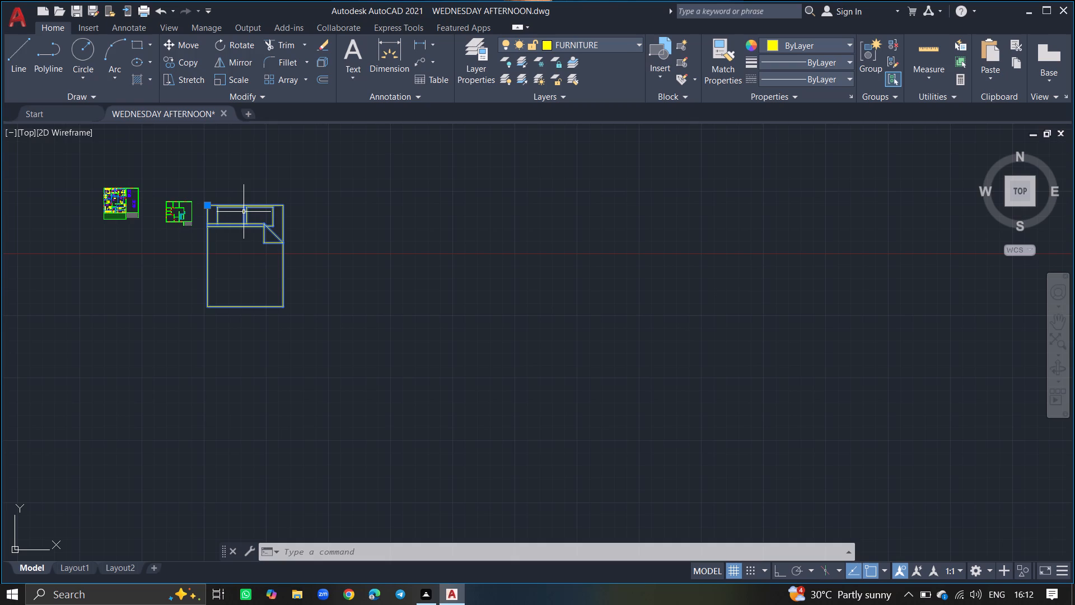
{"action": "type", "text": "SC"}
{"action": "key", "text": "Return"}
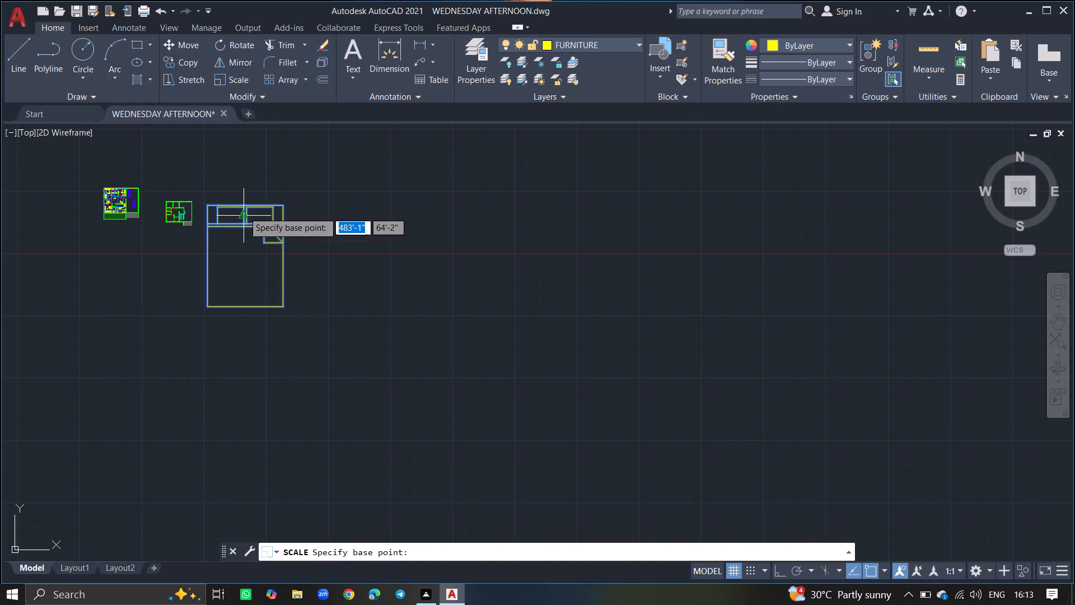
{"action": "left_click", "coordinate": [244, 212]}
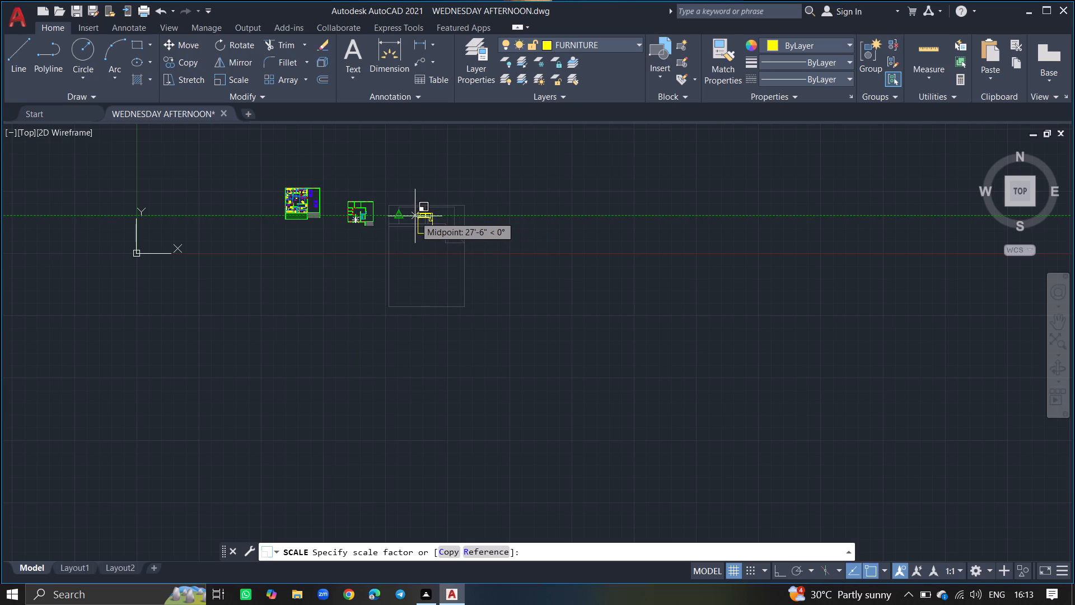
{"action": "left_click", "coordinate": [415, 218]}
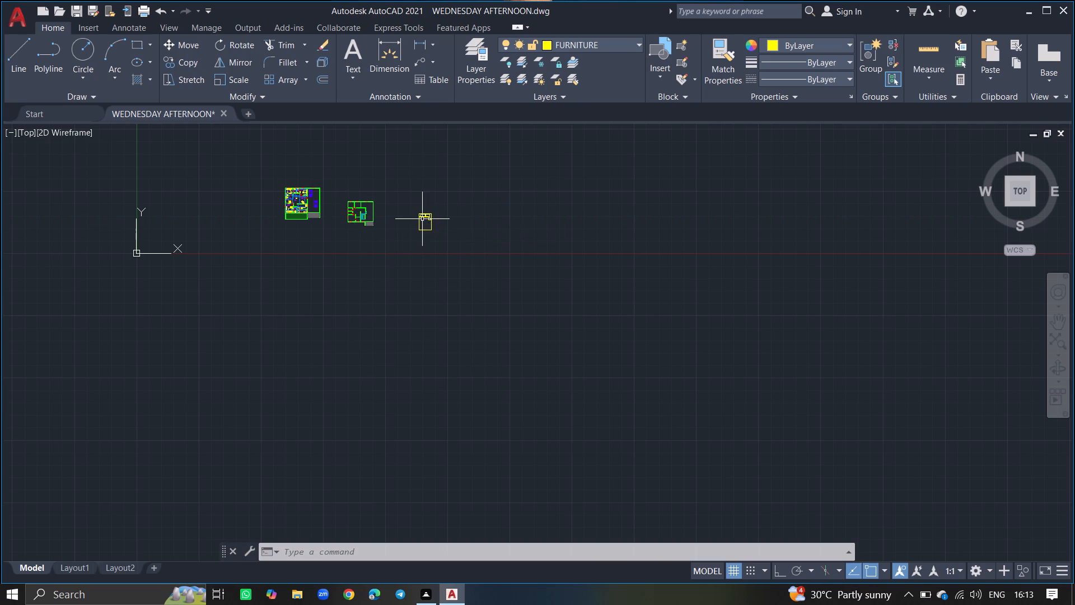
Move the queen bed next to the upper-left corner of the second floor plan, outside the walls.
{"action": "left_click", "coordinate": [422, 219]}
{"action": "type", "text": "MOVE"}
{"action": "key", "text": "Return"}
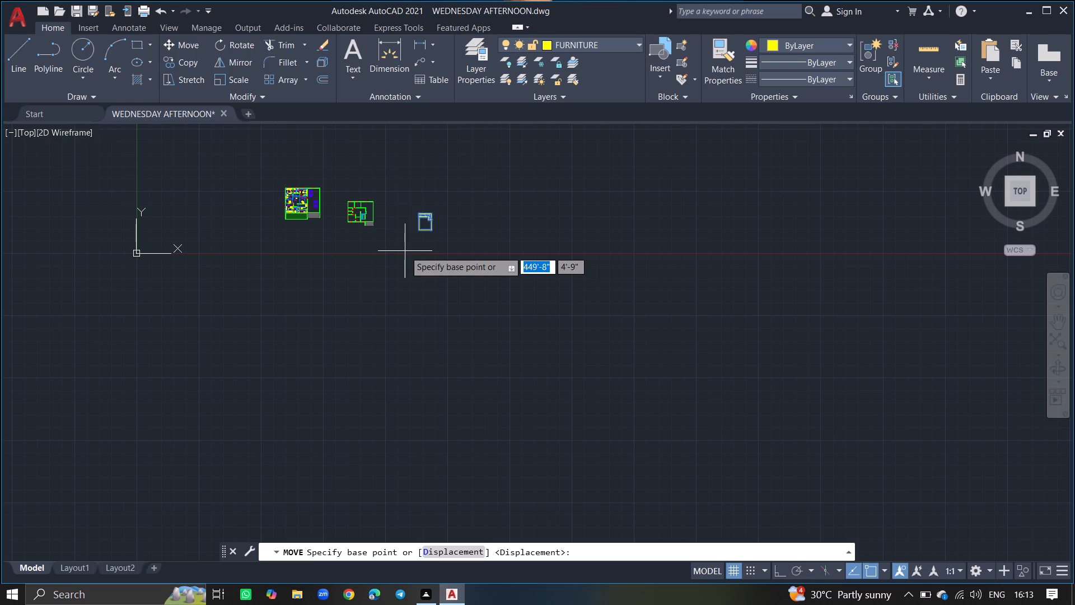
{"action": "left_click", "coordinate": [426, 214]}
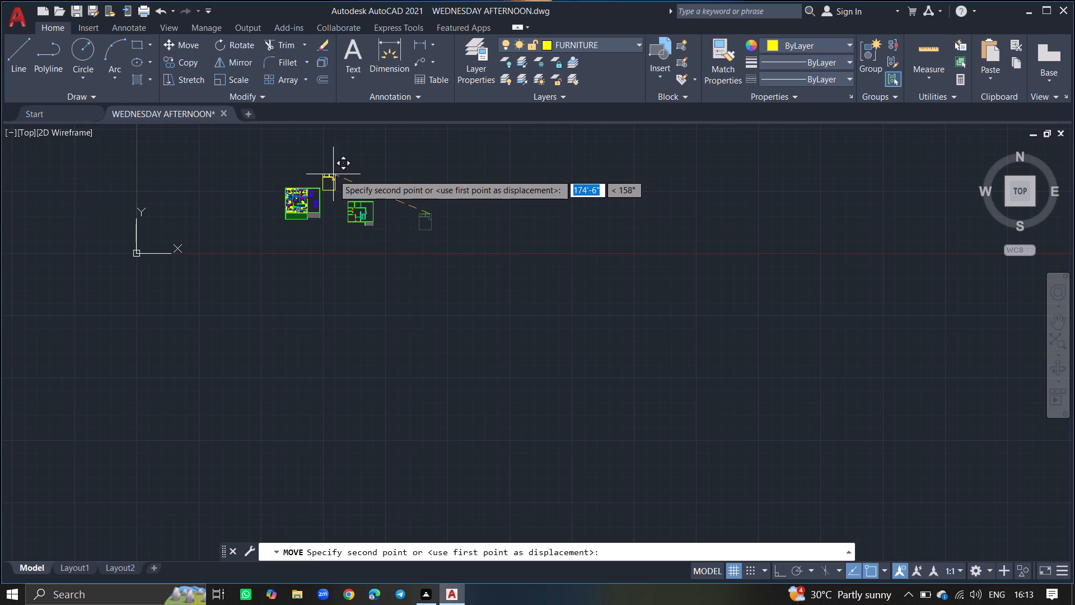
{"action": "scroll", "coordinate": [333, 174], "scroll_direction": "up", "scroll_amount": 3, "text": "ctrl"}
{"action": "scroll", "coordinate": [422, 249], "scroll_direction": "up", "scroll_amount": 2, "text": "ctrl"}
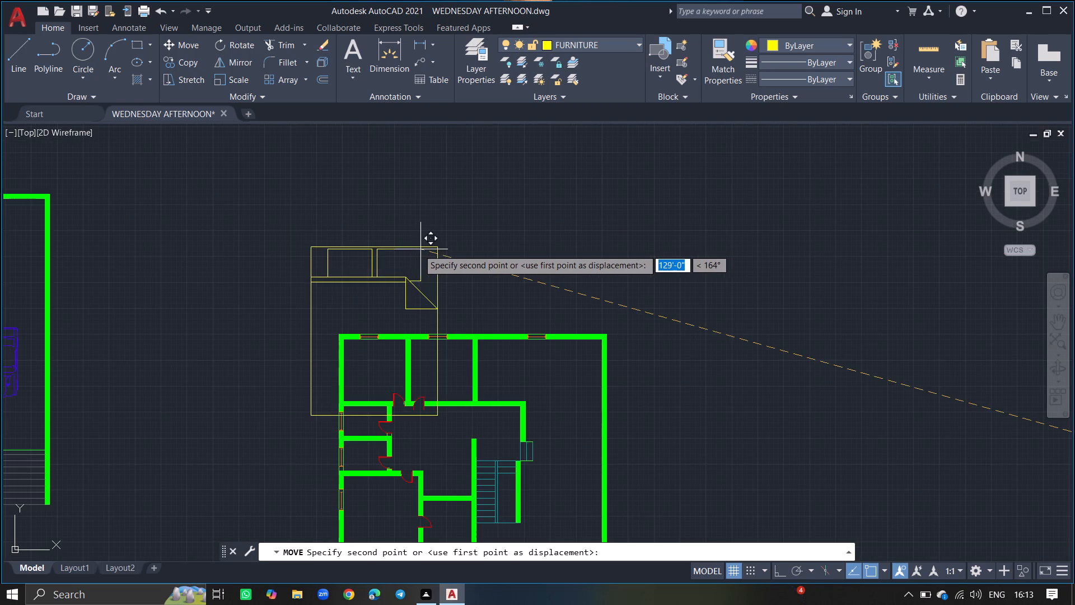
{"action": "left_click", "coordinate": [317, 216]}
Scale the queen bed down again from its headboard so it fits inside a bedroom.
{"action": "left_click", "coordinate": [317, 216]}
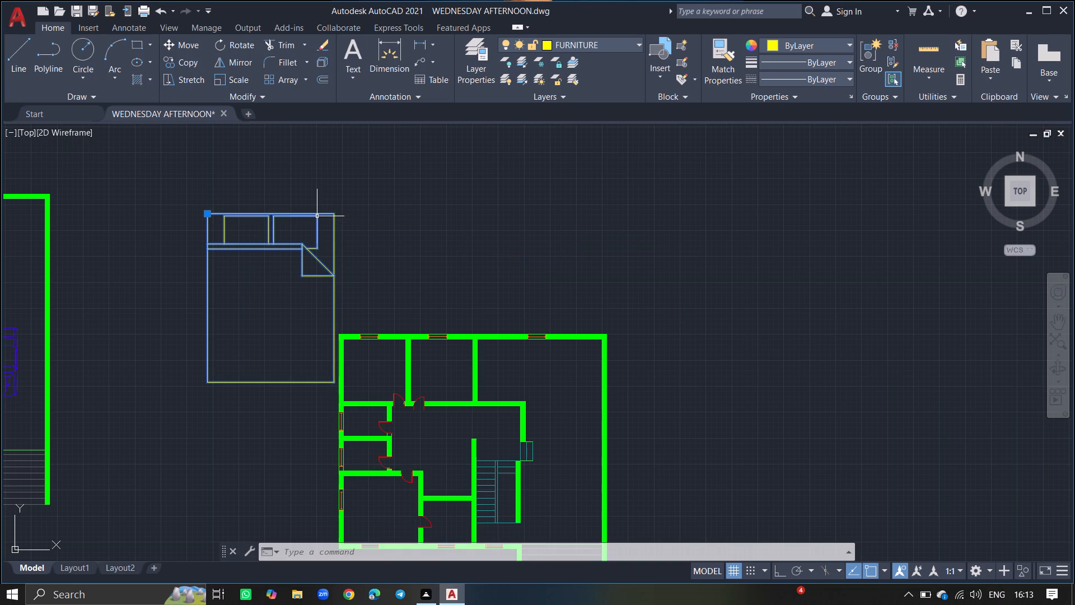
{"action": "type", "text": "SC"}
{"action": "key", "text": "Return"}
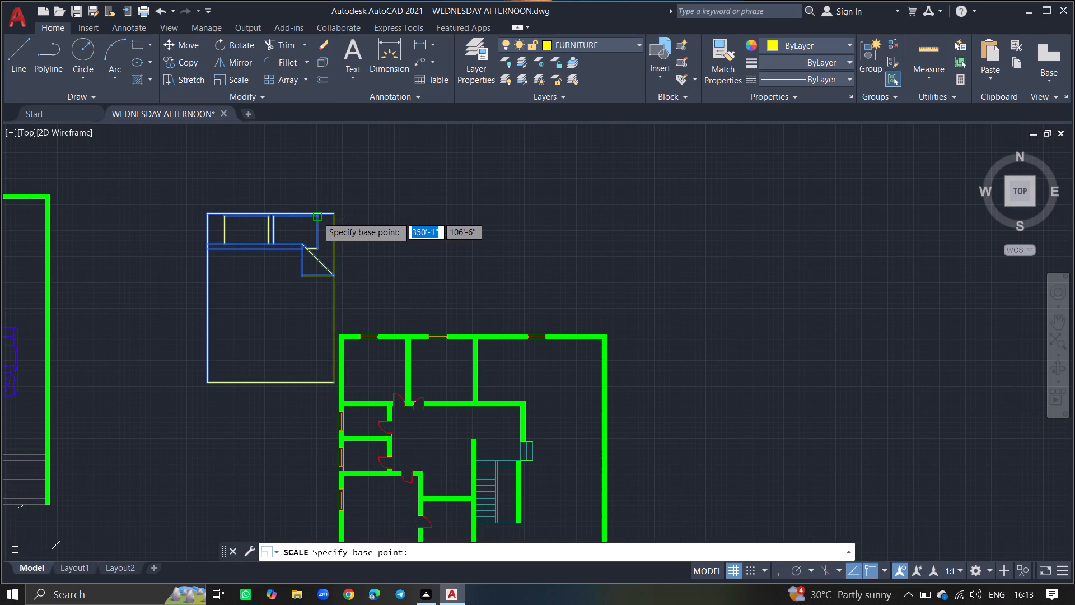
{"action": "left_click", "coordinate": [269, 215]}
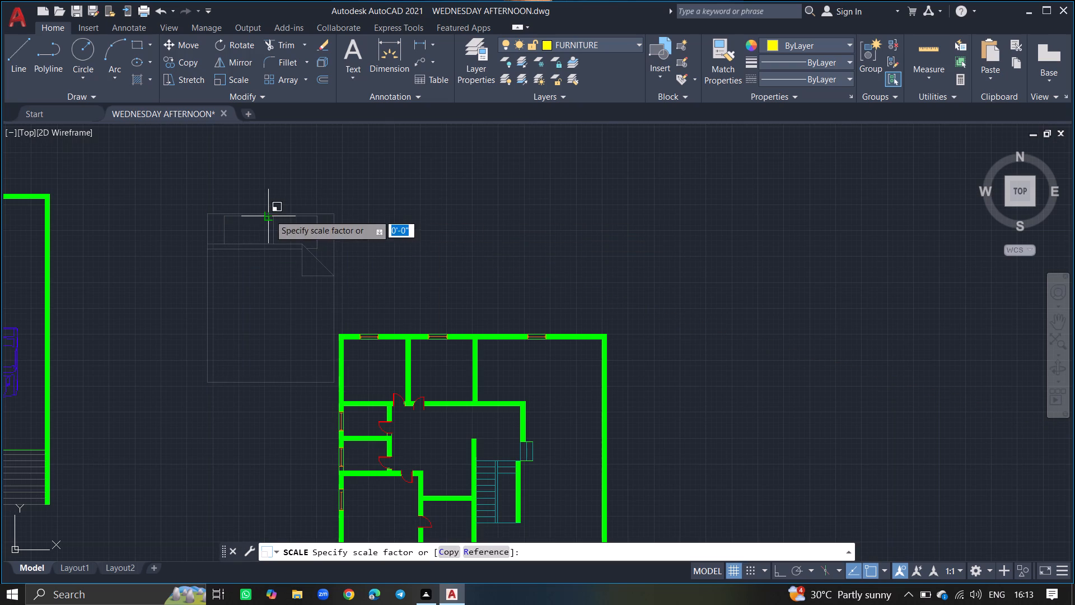
{"action": "left_click", "coordinate": [270, 197]}
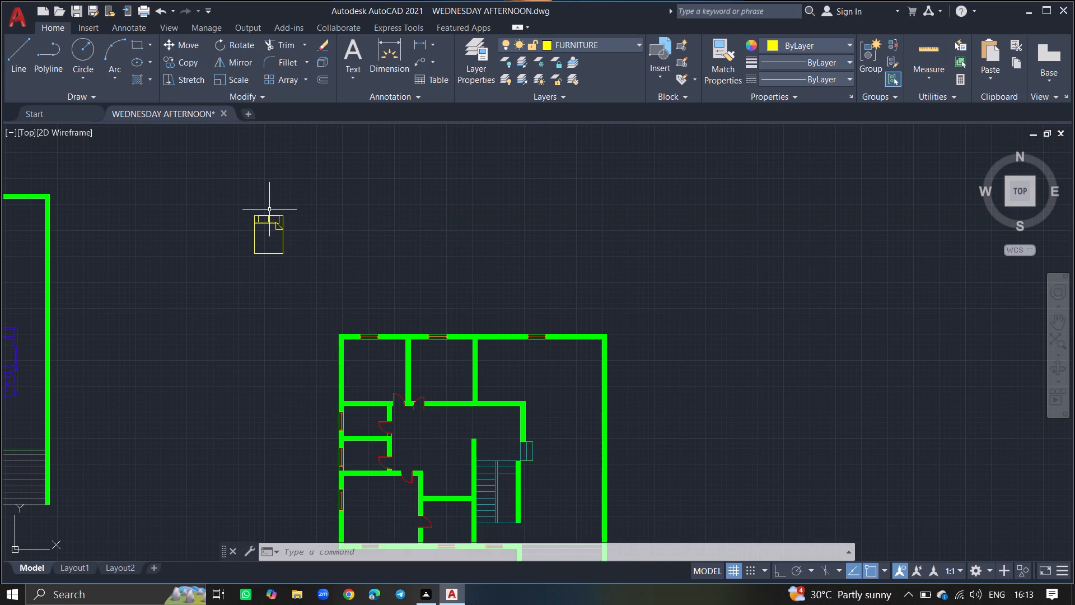
Move the queen bed into the second floor's upper-left room, with its headboard against the top wall below the window.
{"action": "left_click_drag", "start_coordinate": [269, 216], "coordinate": [224, 246]}
{"action": "type", "text": "MOVE"}
{"action": "key", "text": "Return"}
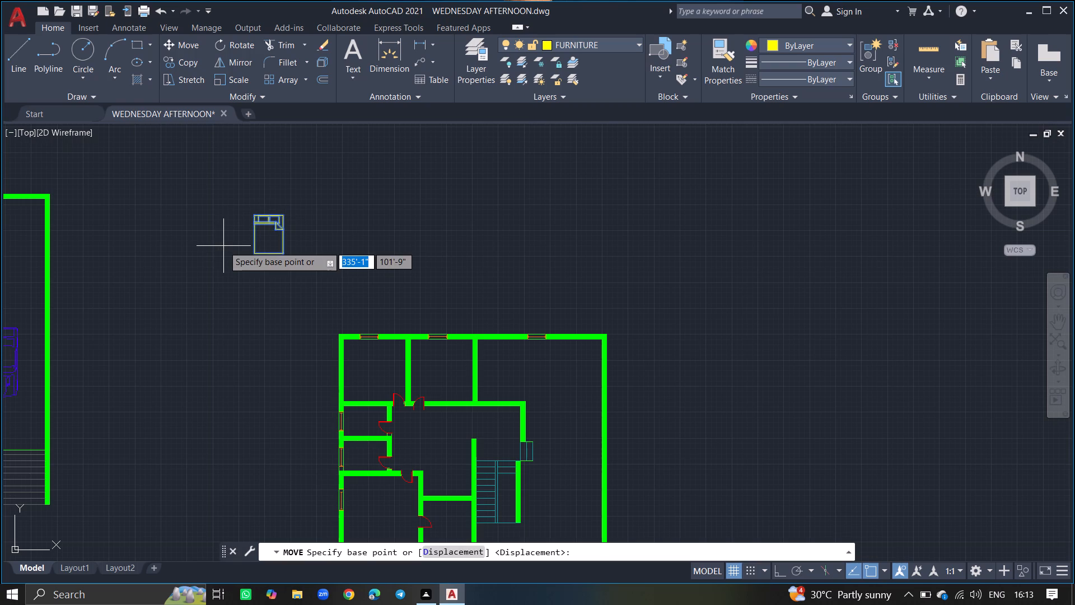
{"action": "left_click", "coordinate": [267, 218]}
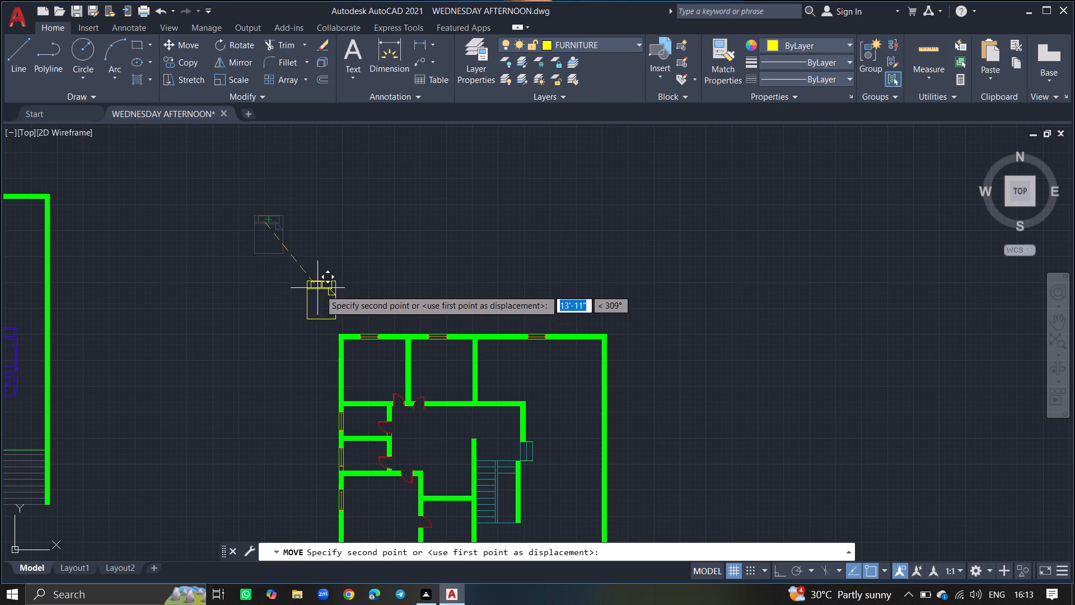
{"action": "scroll", "coordinate": [364, 353], "scroll_direction": "up", "scroll_amount": 2, "text": "ctrl"}
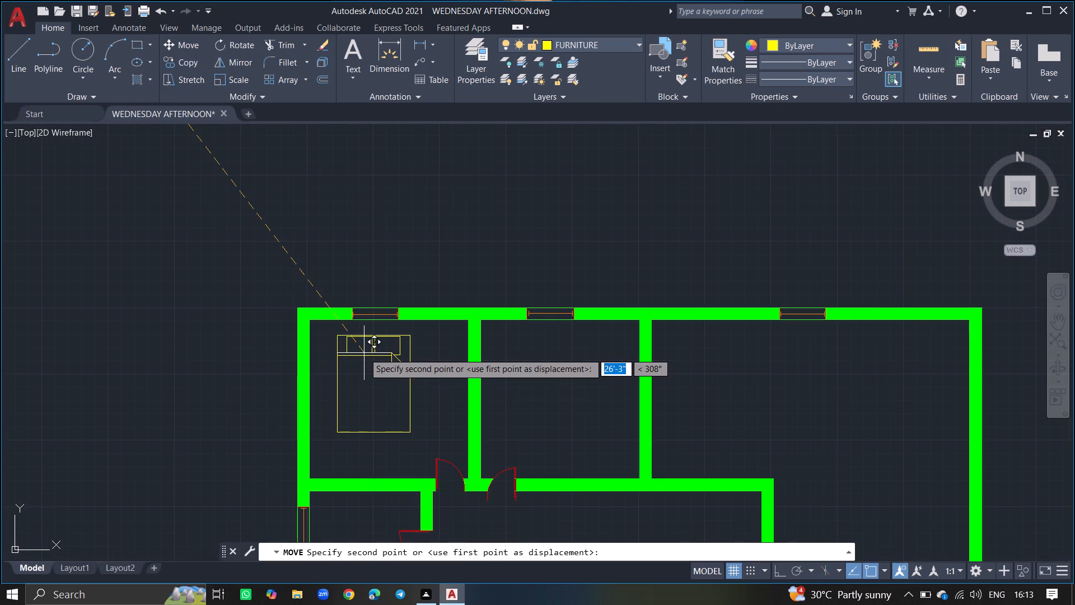
{"action": "scroll", "coordinate": [374, 346], "scroll_direction": "up", "scroll_amount": 4, "text": "ctrl"}
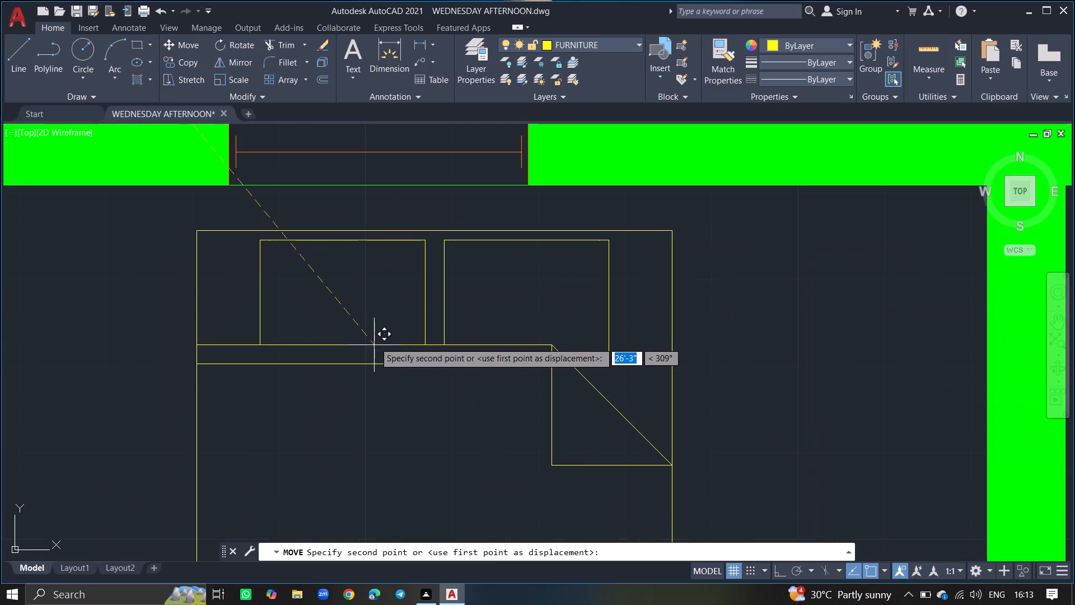
{"action": "left_click_drag", "start_coordinate": [381, 310], "coordinate": [328, 337]}
Draw a tall, narrow wardrobe rectangle in the upper-left bedroom, between the left wall and the queen bed.
{"action": "scroll", "coordinate": [328, 337], "scroll_direction": "down", "scroll_amount": 2, "text": "ctrl"}
{"action": "type", "text": "REC"}
{"action": "key", "text": "Return"}
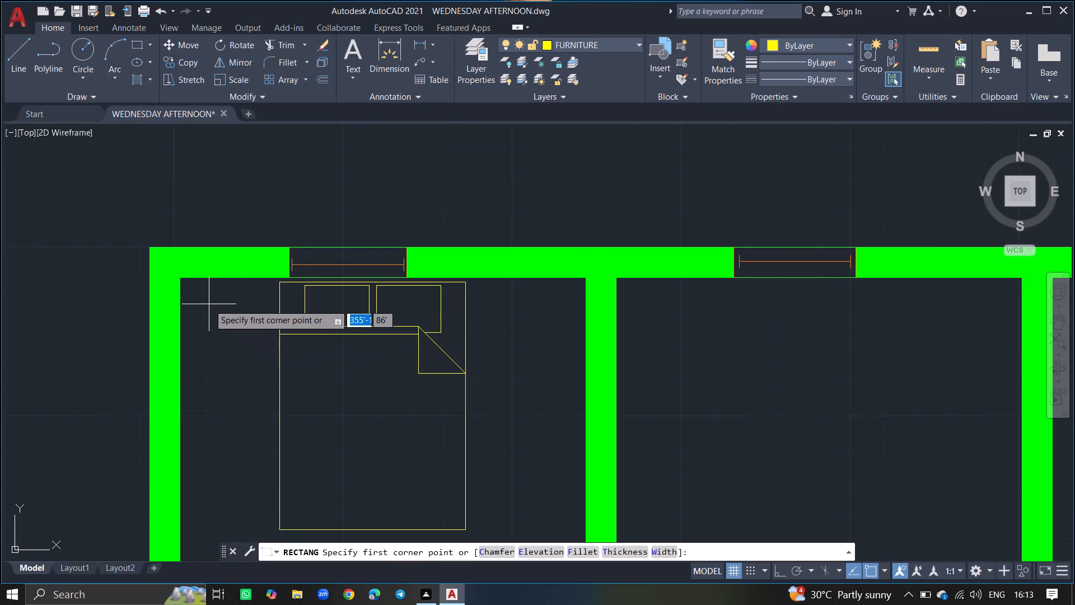
{"action": "left_click_drag", "start_coordinate": [196, 292], "coordinate": [213, 388]}
{"action": "scroll", "coordinate": [213, 388], "scroll_direction": "down", "scroll_amount": 5, "text": "ctrl"}
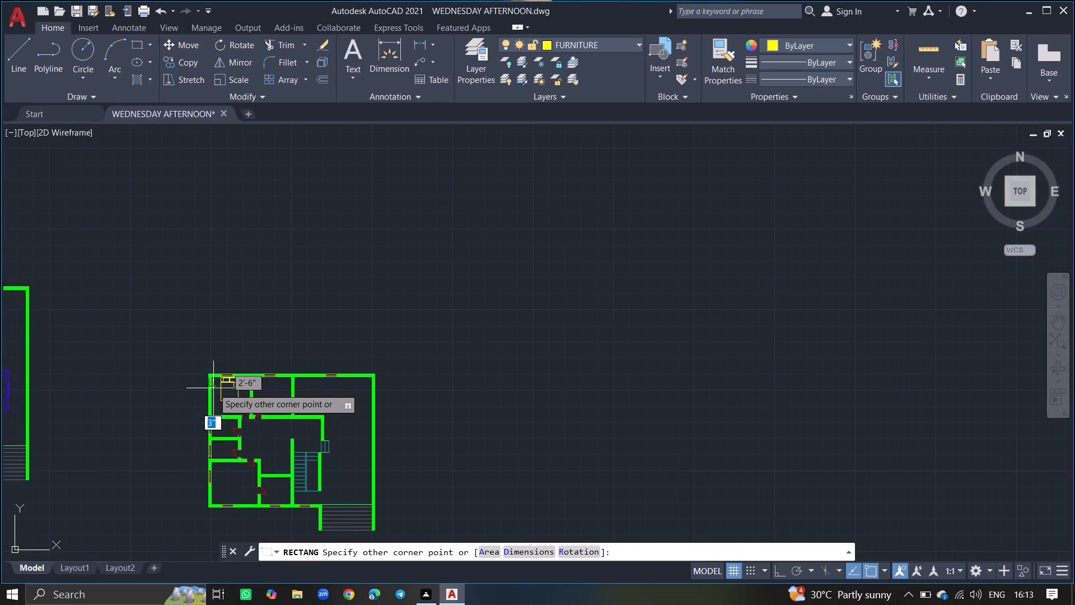
{"action": "scroll", "coordinate": [222, 402], "scroll_direction": "up", "scroll_amount": 4, "text": "ctrl"}
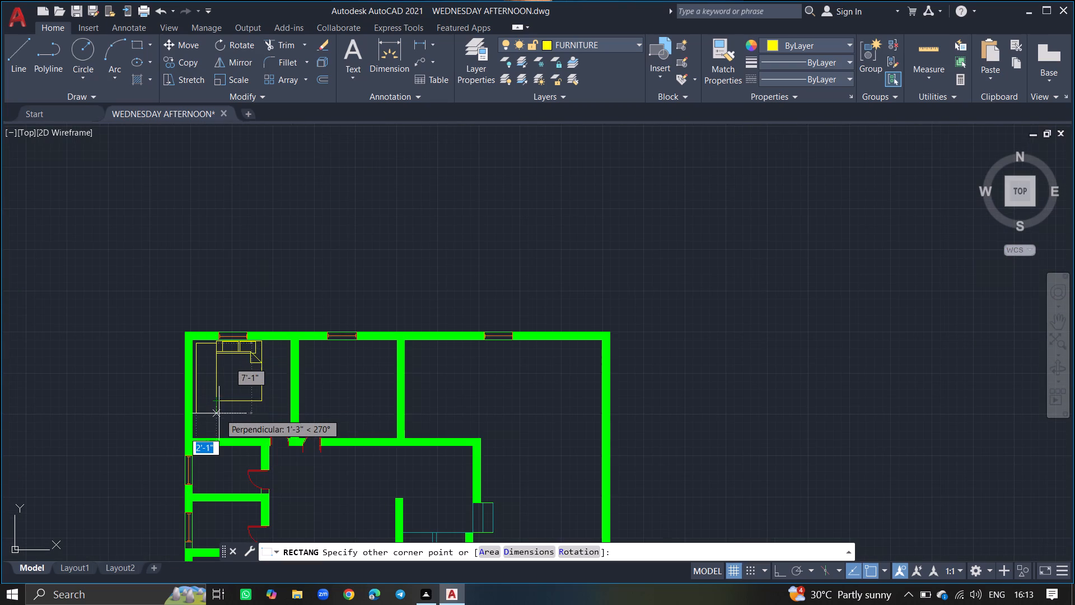
{"action": "scroll", "coordinate": [214, 412], "scroll_direction": "up", "scroll_amount": 6, "text": "ctrl"}
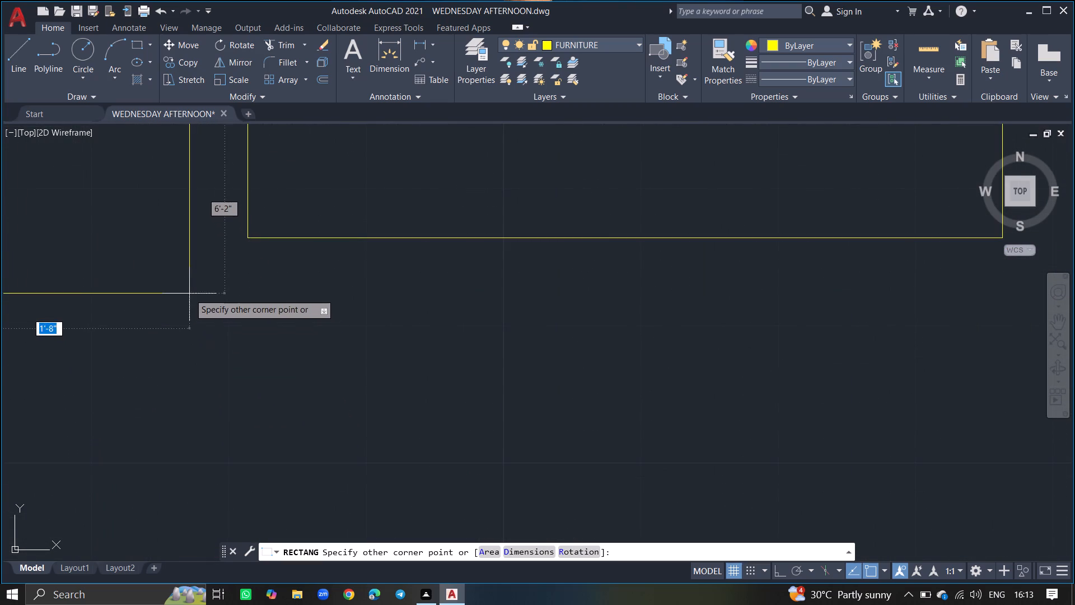
{"action": "scroll", "coordinate": [189, 294], "scroll_direction": "down", "scroll_amount": 4, "text": "ctrl"}
{"action": "left_click_drag", "start_coordinate": [173, 272], "coordinate": [155, 246]}
{"action": "scroll", "coordinate": [155, 246], "scroll_direction": "down", "scroll_amount": 3, "text": "ctrl"}
{"action": "scroll", "coordinate": [153, 198], "scroll_direction": "up", "scroll_amount": 3, "text": "ctrl"}
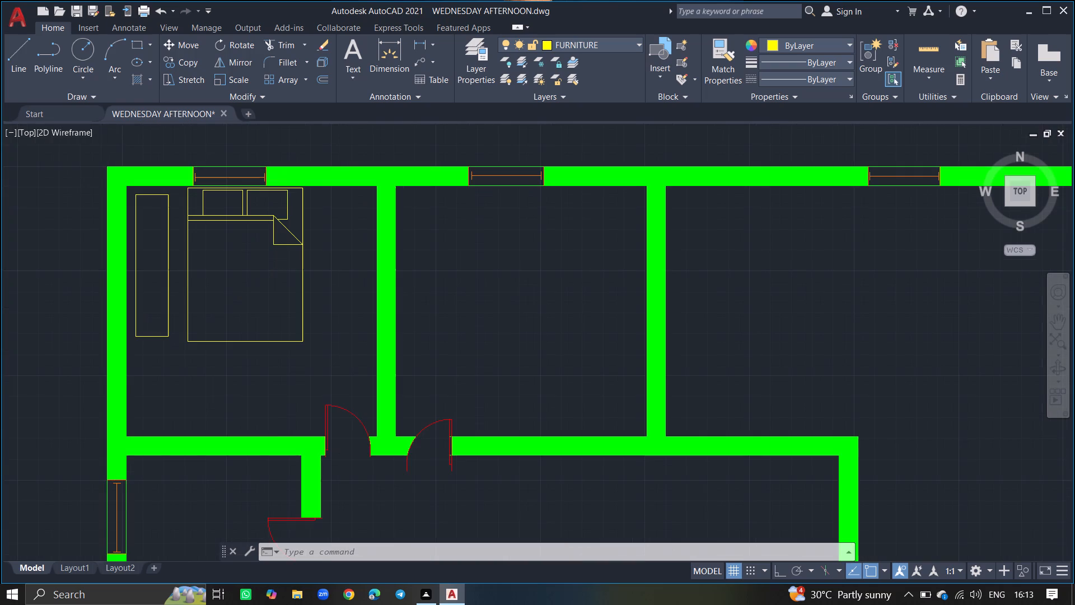
Draw a vertical centre line through the wardrobe, from the midpoint of its top edge to its bottom edge.
{"action": "key", "text": "l"}
{"action": "key", "text": "Return"}
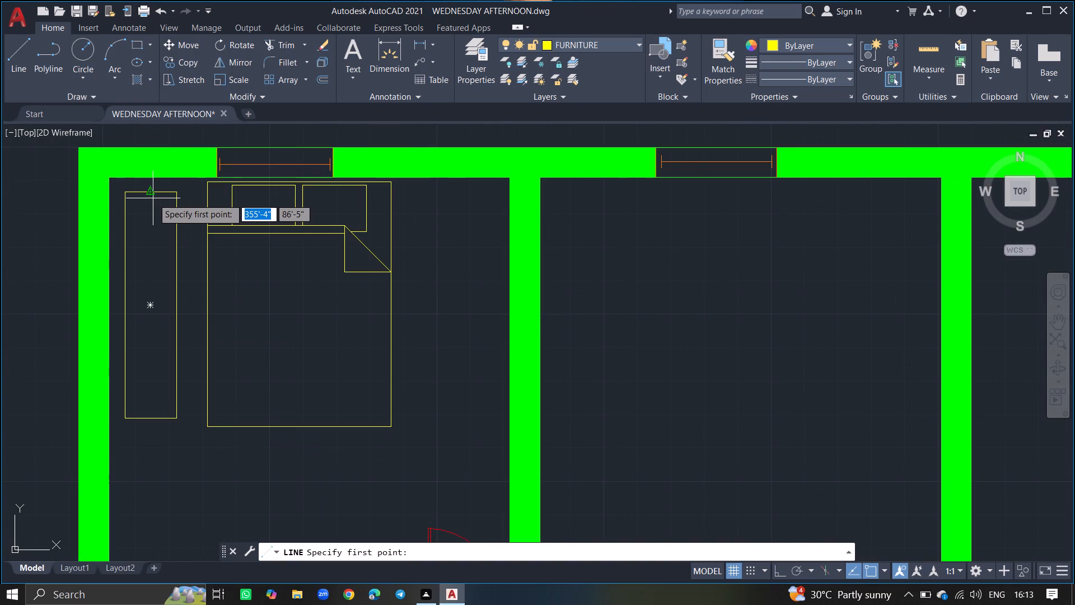
{"action": "left_click_drag", "start_coordinate": [151, 193], "coordinate": [148, 308]}
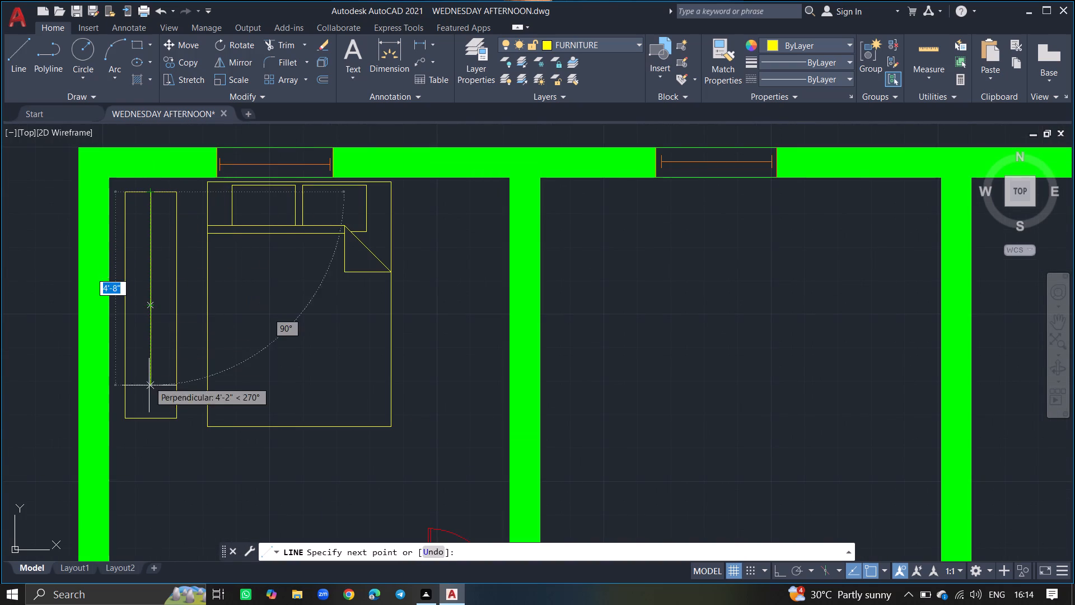
{"action": "left_click", "coordinate": [153, 418]}
{"action": "key", "text": "Return"}
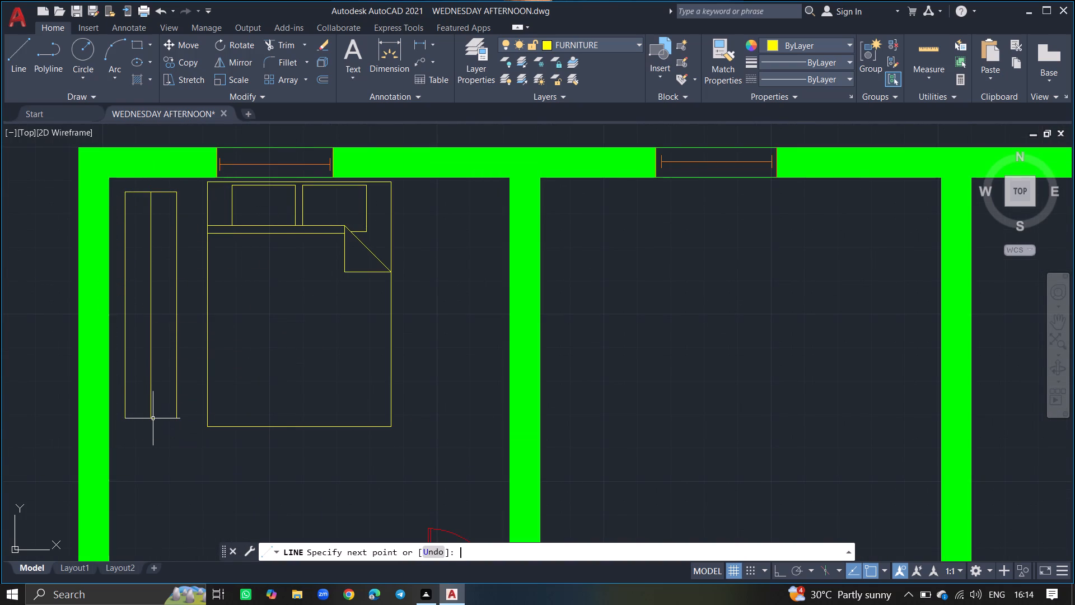
Draw a short slanted hanger line across the wardrobe's centre line, near its bottom end.
{"action": "key", "text": "l"}
{"action": "key", "text": "Return"}
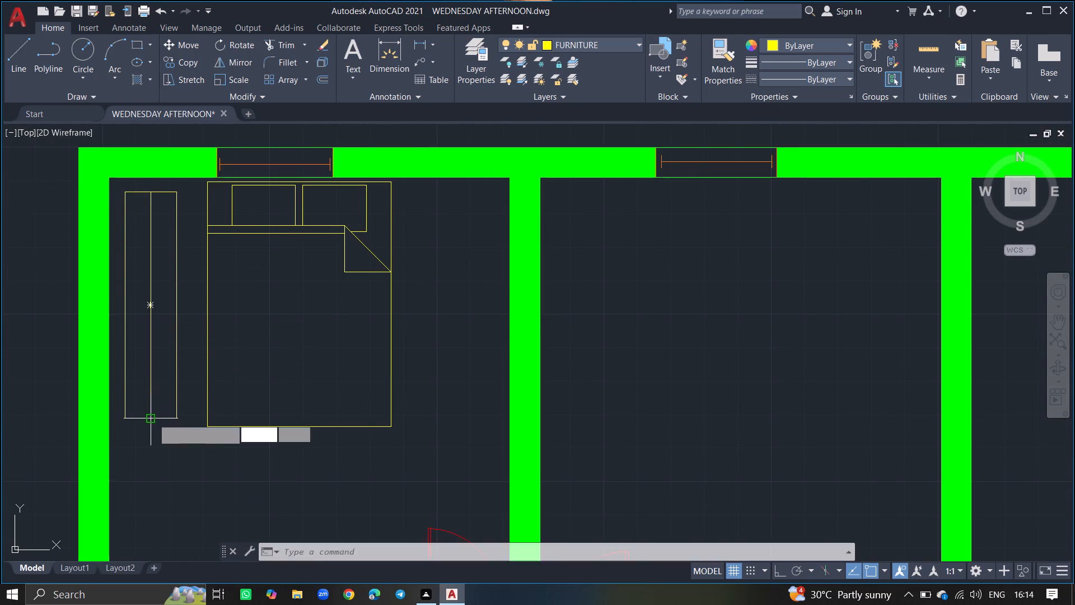
{"action": "scroll", "coordinate": [153, 418], "scroll_direction": "up", "scroll_amount": 2, "text": "ctrl"}
{"action": "left_click", "coordinate": [181, 352]}
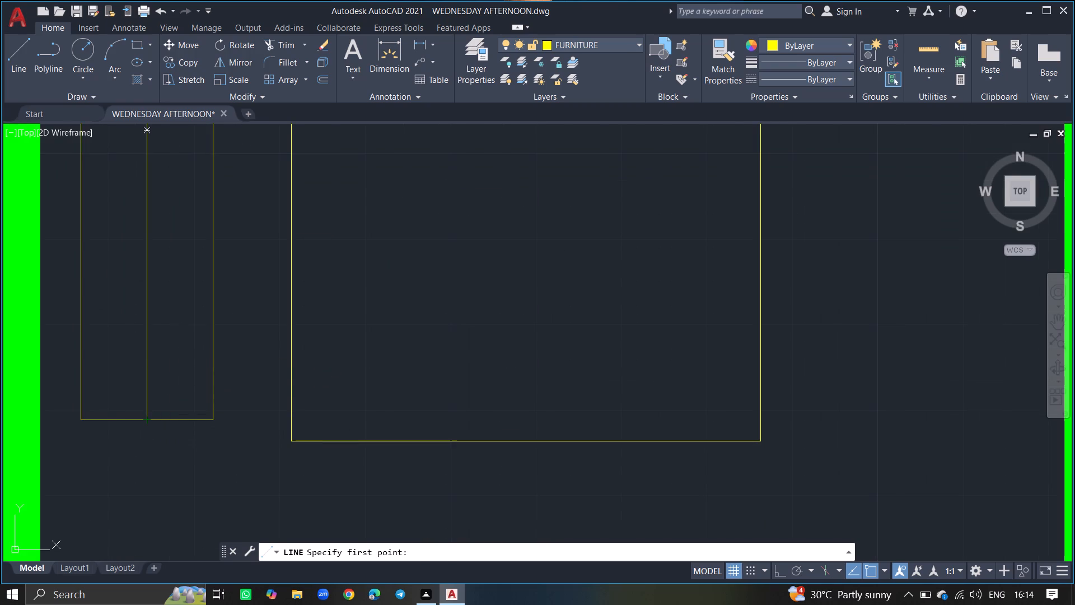
{"action": "left_click", "coordinate": [104, 393]}
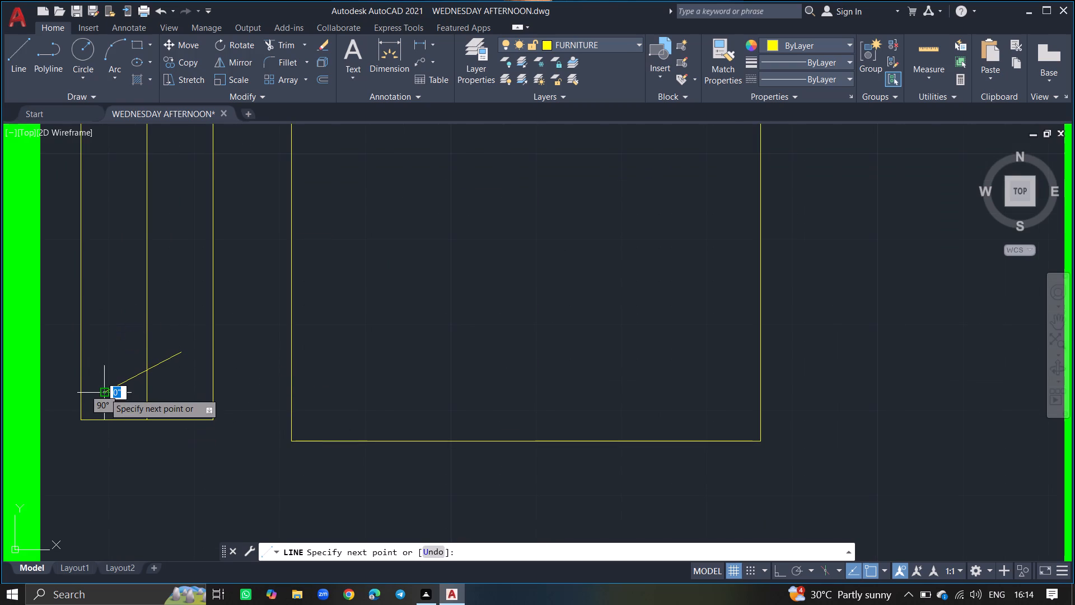
{"action": "key", "text": "Return"}
Copy the slanted hanger line as an array of 20 items, fitted about 4'-11" upward to the wardrobe's top end.
{"action": "left_click", "coordinate": [109, 393]}
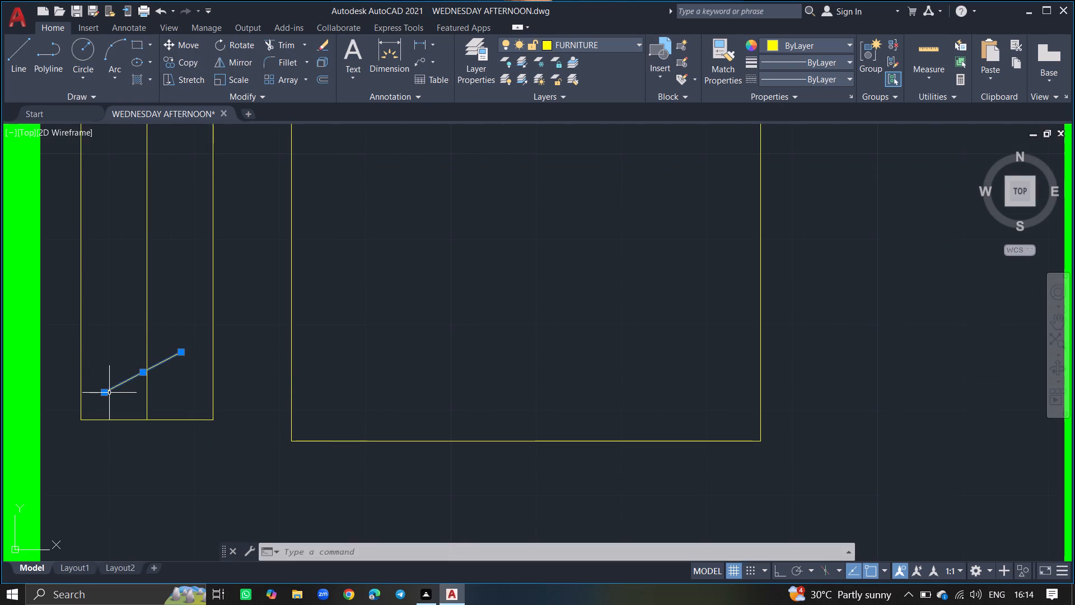
{"action": "type", "text": "COPY"}
{"action": "key", "text": "Return"}
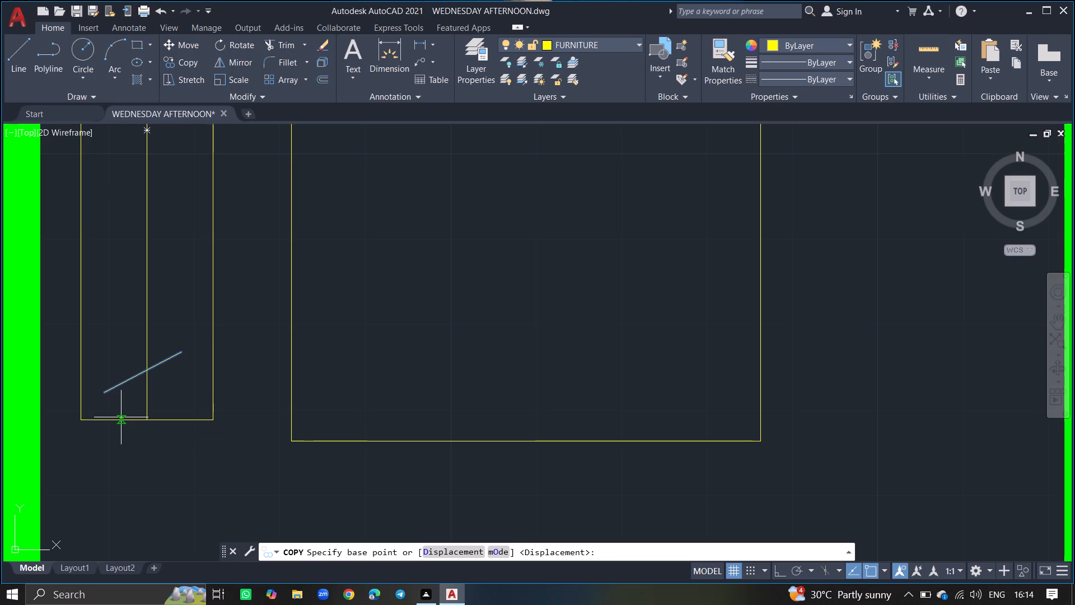
{"action": "left_click", "coordinate": [131, 377]}
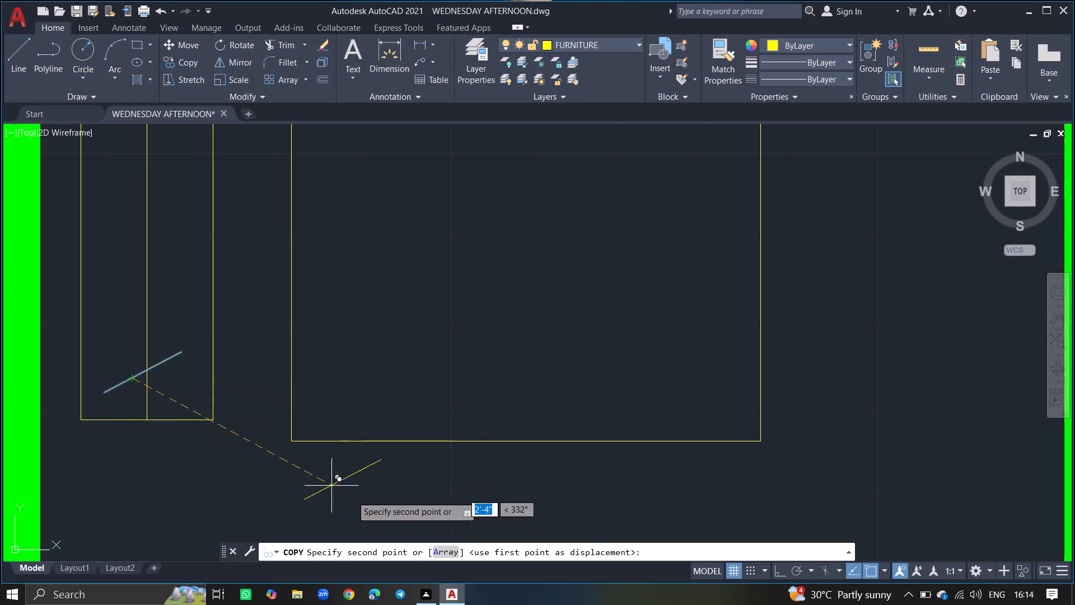
{"action": "left_click", "coordinate": [441, 550]}
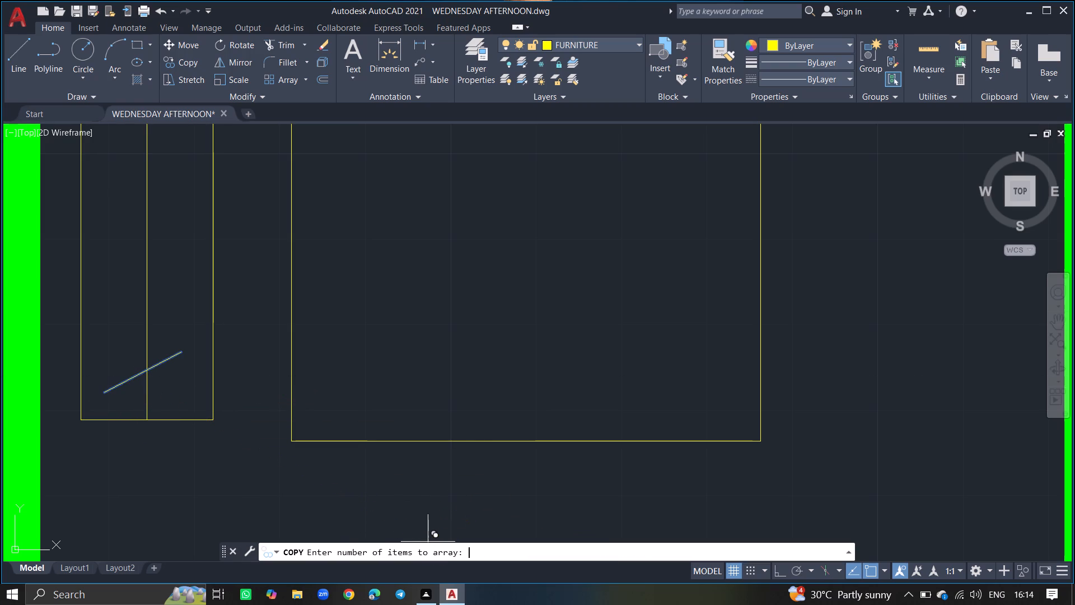
{"action": "type", "text": "20"}
{"action": "key", "text": "Return"}
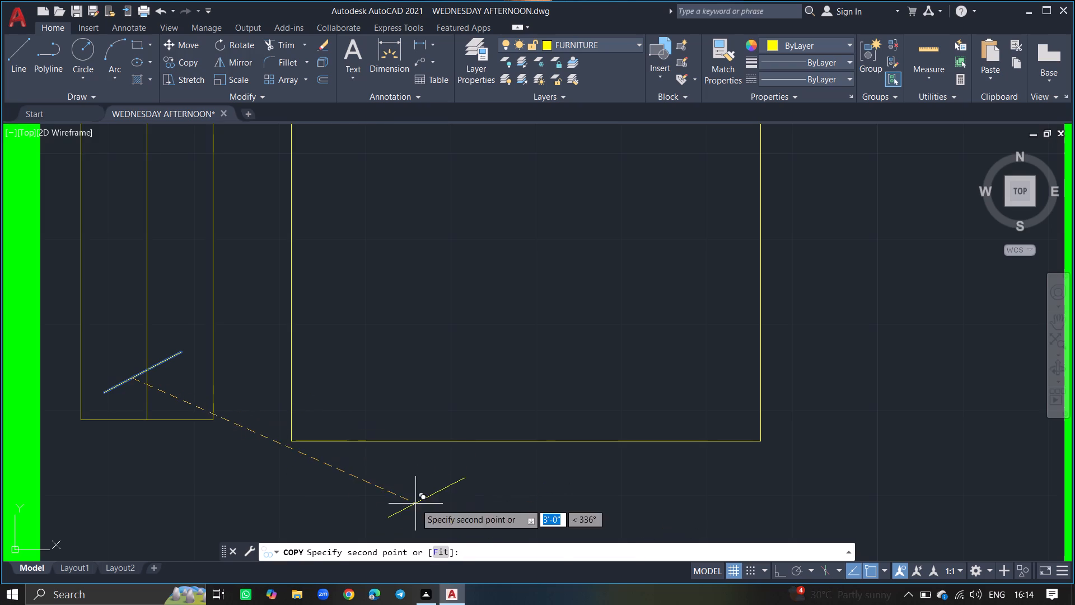
{"action": "left_click", "coordinate": [443, 549]}
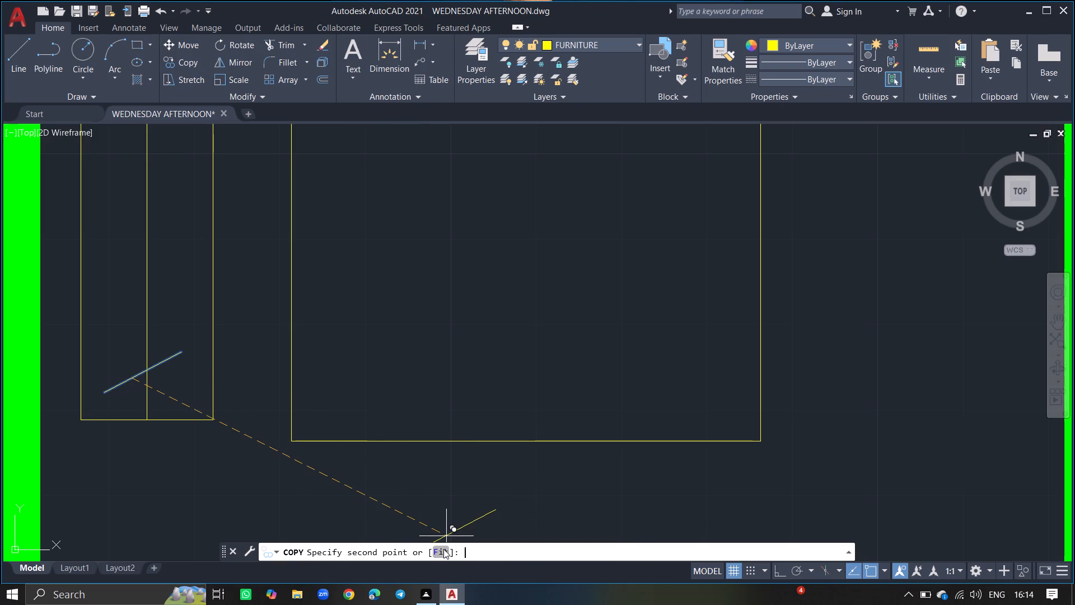
{"action": "scroll", "coordinate": [413, 469], "scroll_direction": "down", "scroll_amount": 3, "text": "ctrl"}
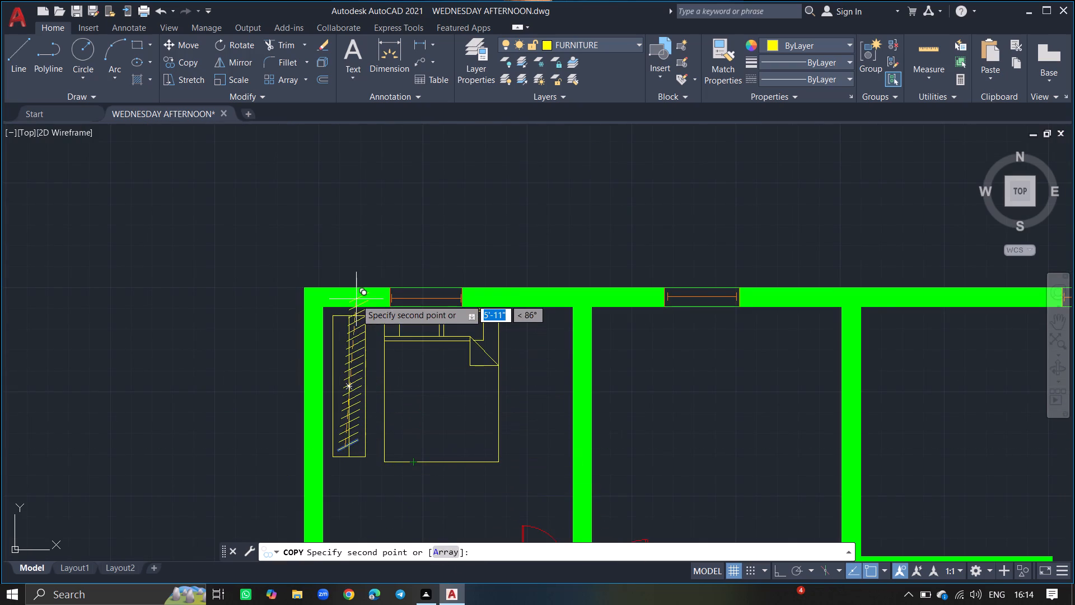
{"action": "scroll", "coordinate": [349, 307], "scroll_direction": "up", "scroll_amount": 5, "text": "ctrl"}
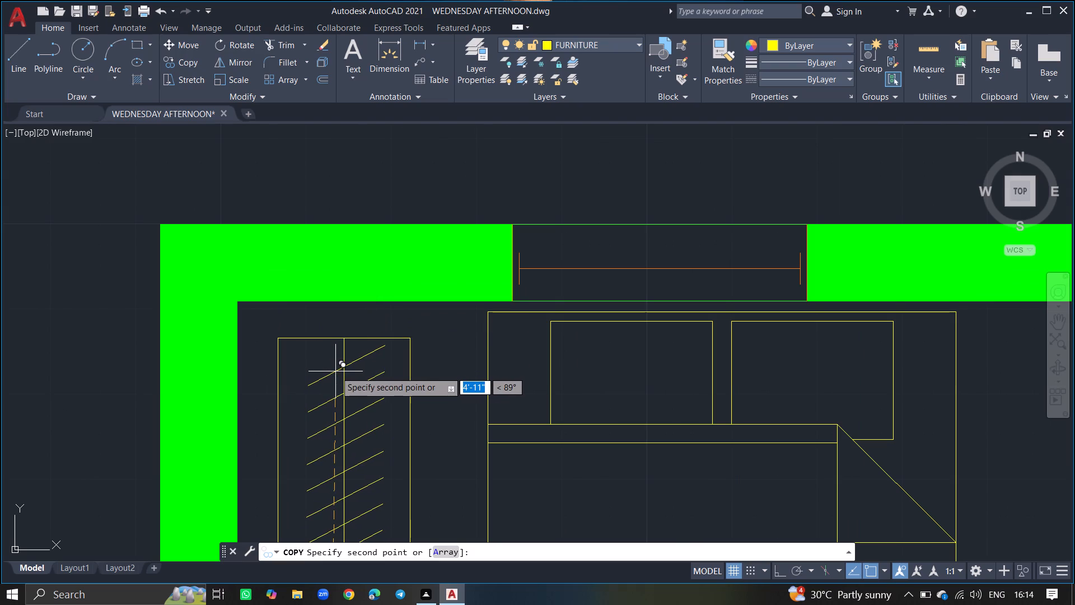
{"action": "left_click", "coordinate": [335, 371]}
{"action": "key", "text": "Return"}
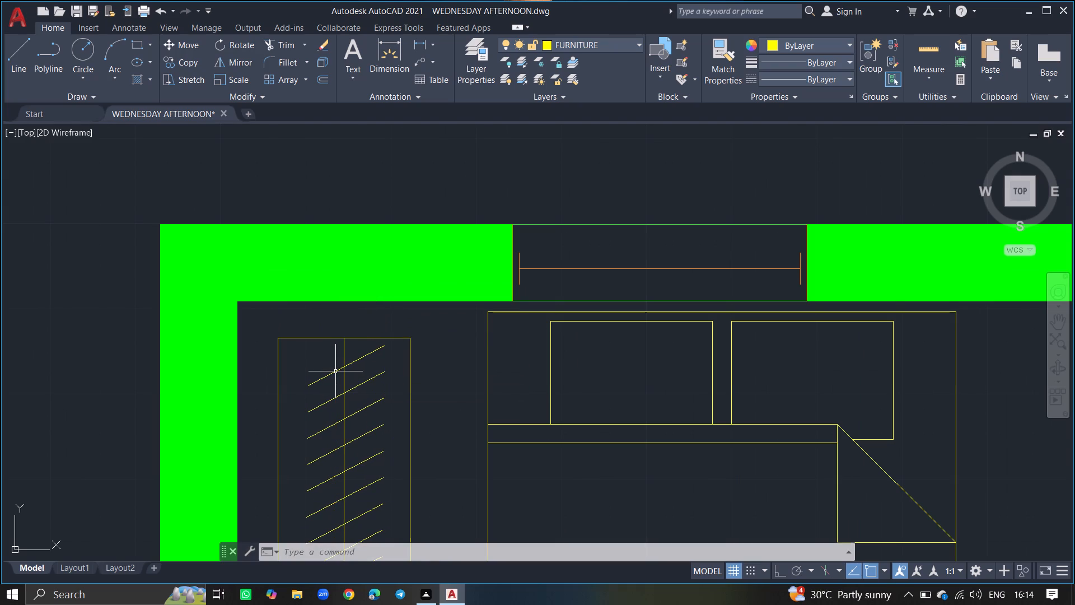
Insert the Sofa - Roundback 7 ft. block from the DesignCenter's Home - Space Planner blocks and close the DesignCenter.
{"action": "scroll", "coordinate": [335, 371], "scroll_direction": "down", "scroll_amount": 5, "text": "ctrl"}
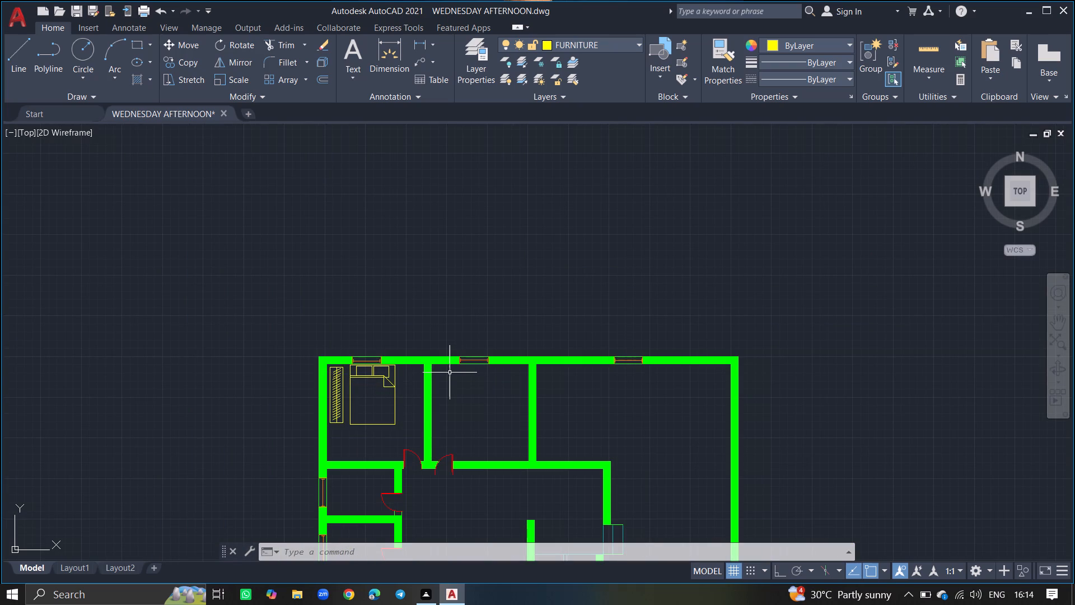
{"action": "key", "text": "ctrl+2"}
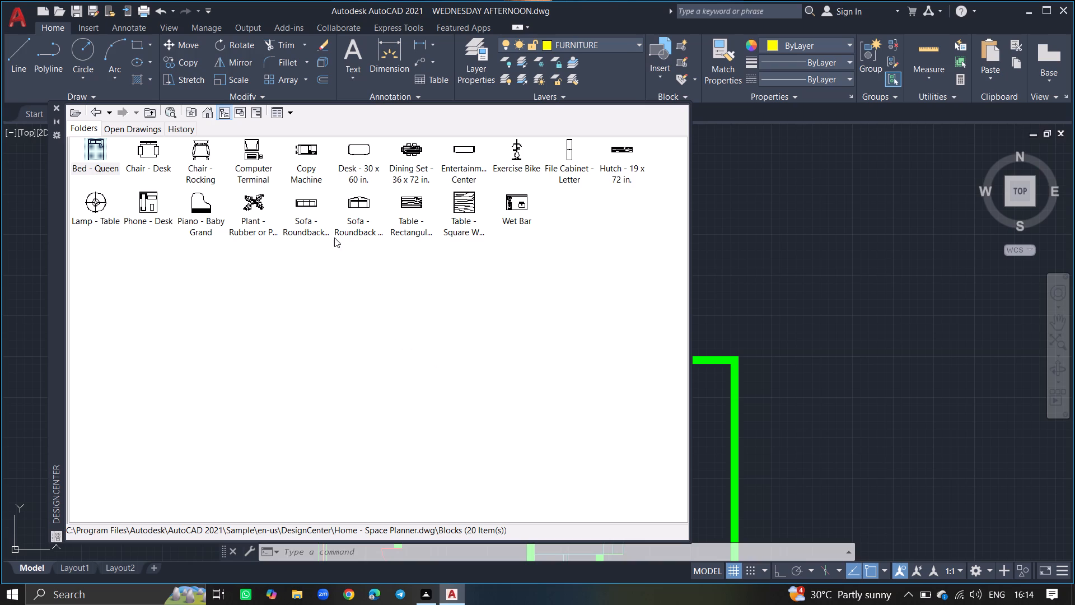
{"action": "left_click", "coordinate": [308, 212]}
{"action": "left_click_drag", "start_coordinate": [308, 212], "coordinate": [681, 231]}
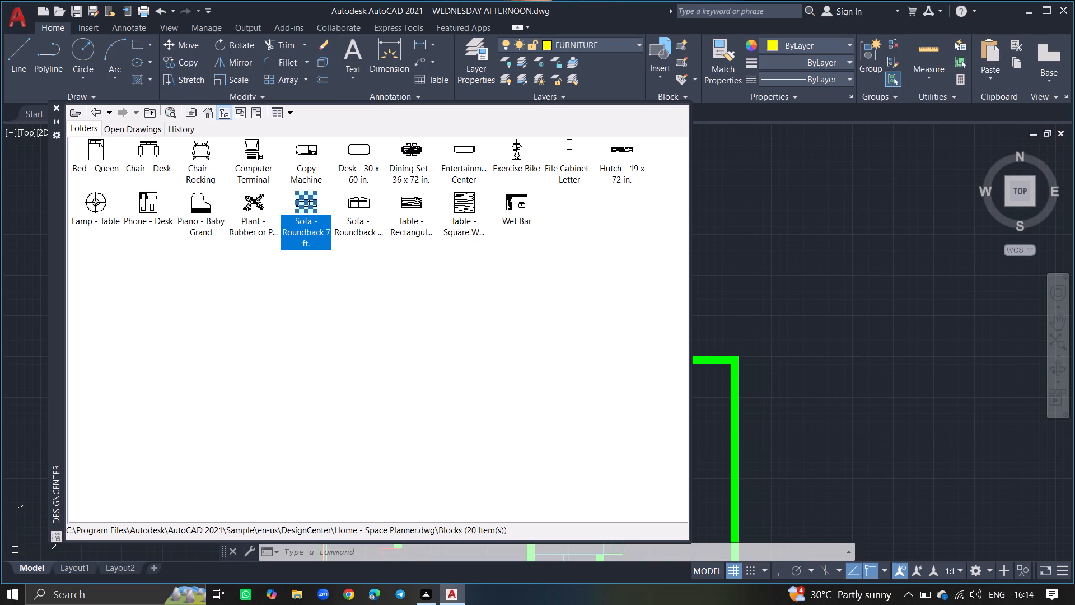
{"action": "left_click_drag", "start_coordinate": [681, 231], "coordinate": [850, 303]}
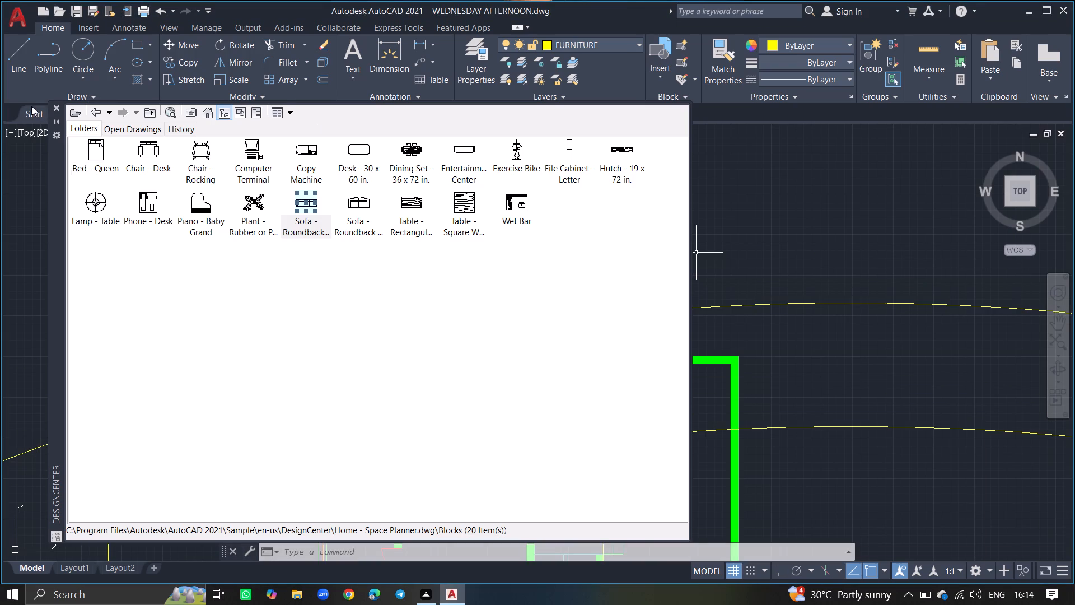
{"action": "left_click", "coordinate": [55, 108]}
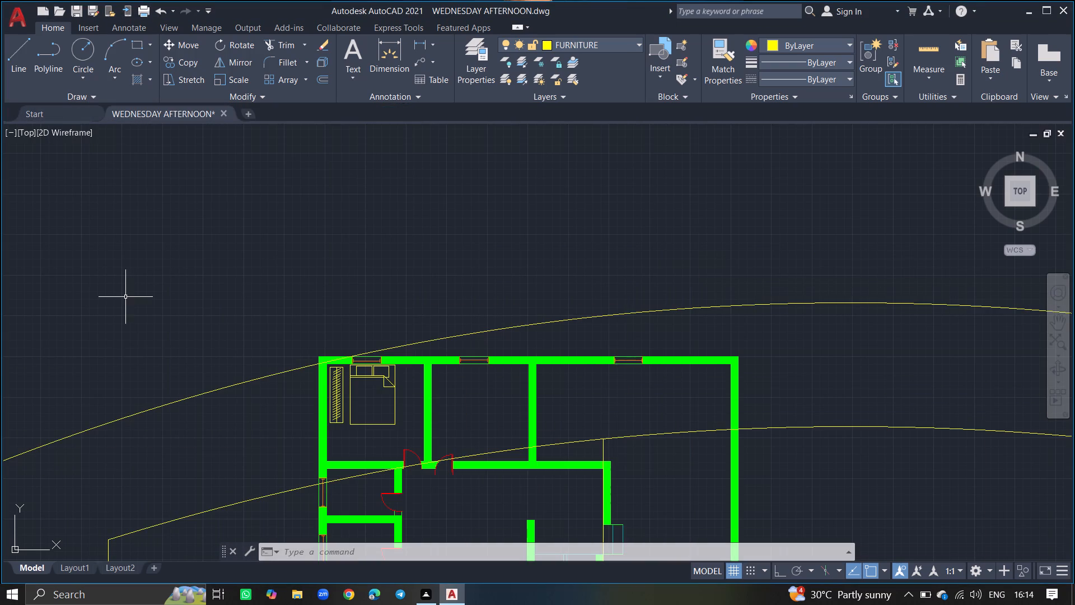
Scale the oversized sofa down freehand from its curved back, until it is room-sized and left of the floor plan.
{"action": "left_click", "coordinate": [160, 406]}
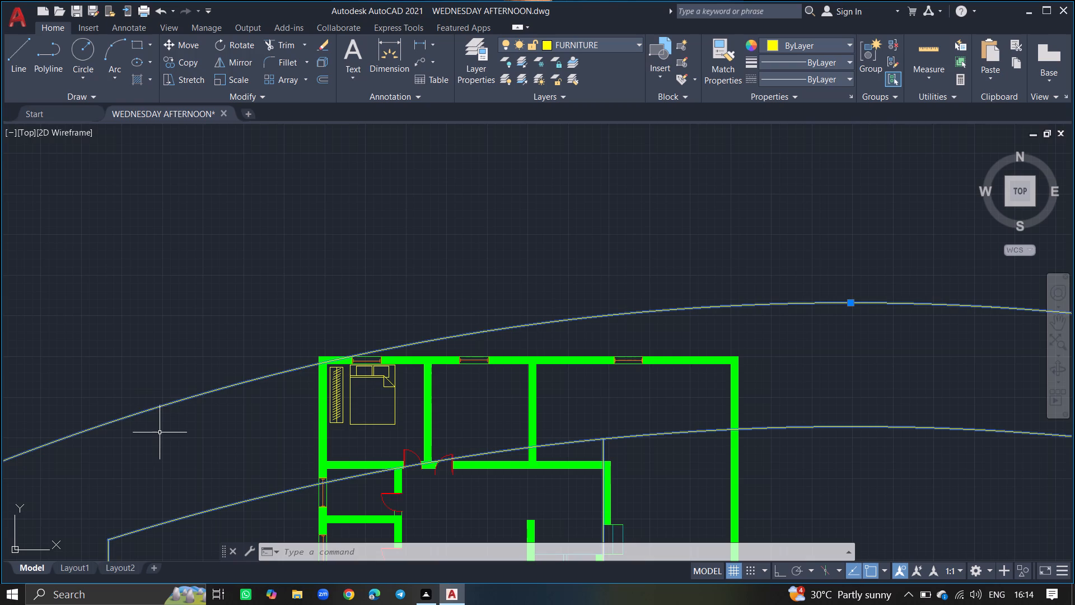
{"action": "type", "text": "SC"}
{"action": "key", "text": "Return"}
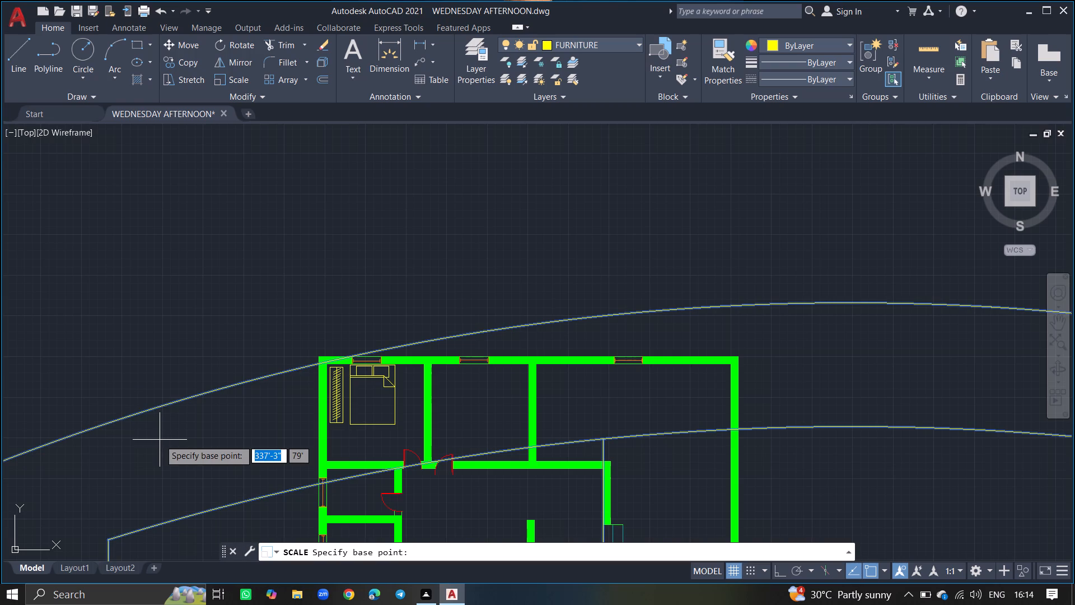
{"action": "left_click", "coordinate": [161, 404]}
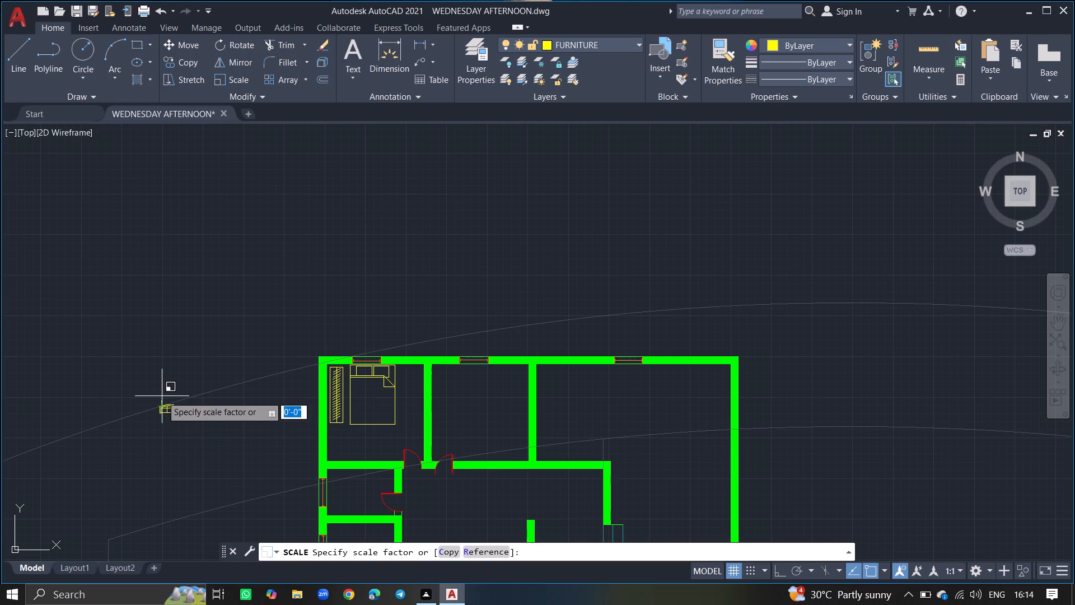
{"action": "left_click", "coordinate": [164, 392]}
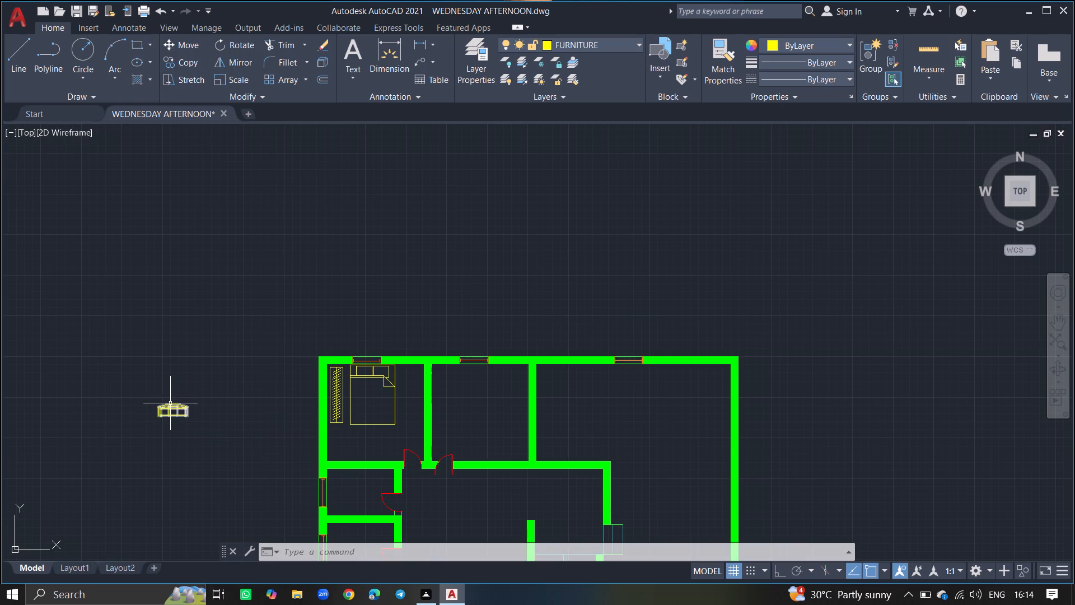
Rotate the sofa 90° about its back so it stands vertically with its back facing left.
{"action": "left_click", "coordinate": [170, 403]}
{"action": "type", "text": "RO"}
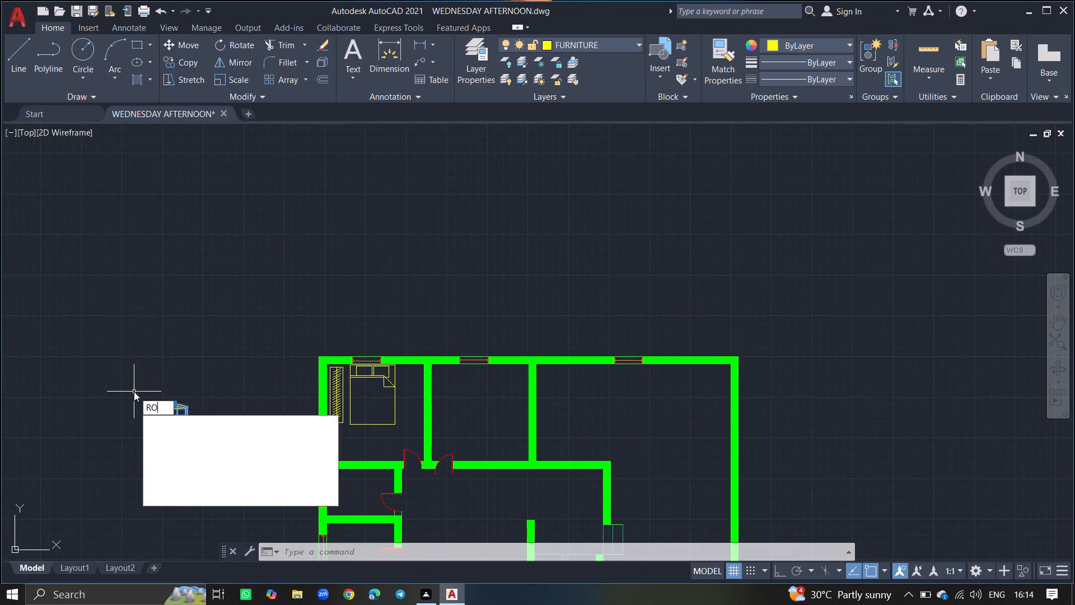
{"action": "key", "text": "Return"}
{"action": "left_click", "coordinate": [175, 405]}
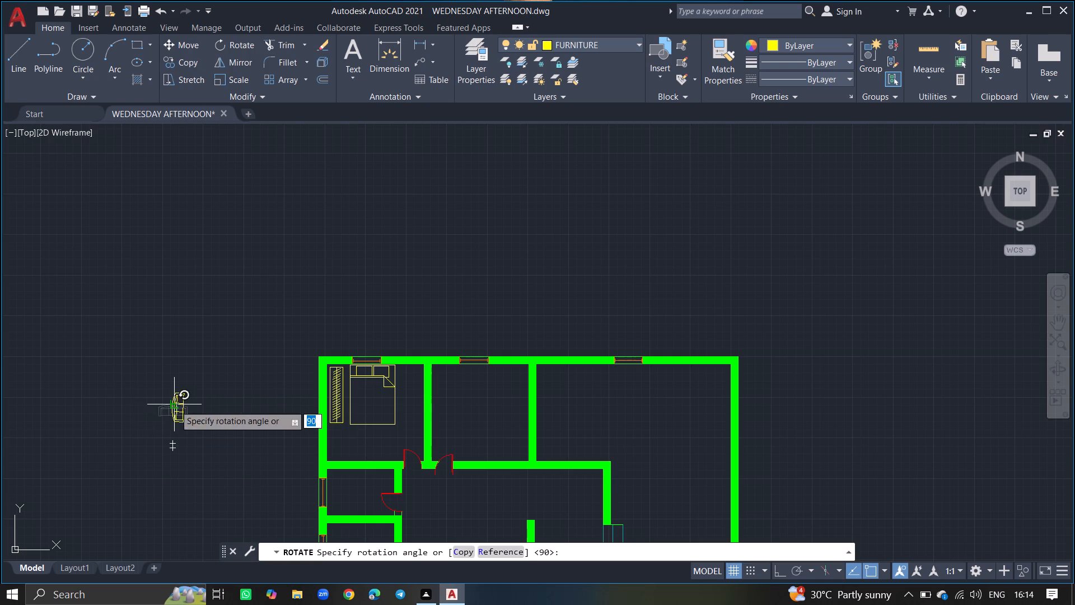
{"action": "left_click", "coordinate": [172, 383]}
Move the vertical sofa from outside the plan into the upper-middle room, near that room's left wall.
{"action": "left_click_drag", "start_coordinate": [172, 399], "coordinate": [165, 399]}
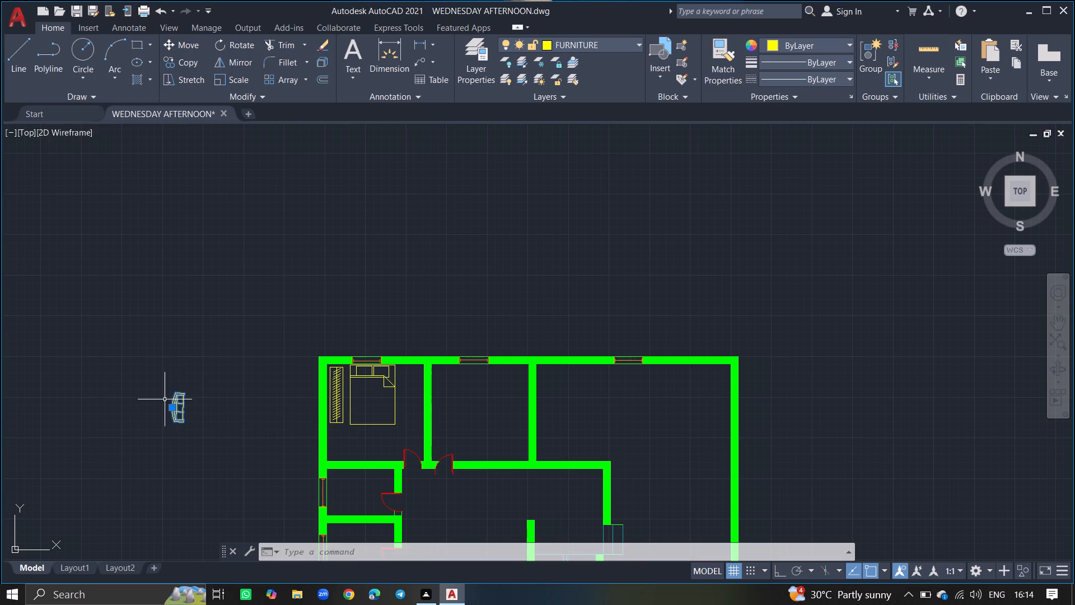
{"action": "left_click_drag", "start_coordinate": [165, 399], "coordinate": [150, 401]}
{"action": "type", "text": "MOVE"}
{"action": "key", "text": "Return"}
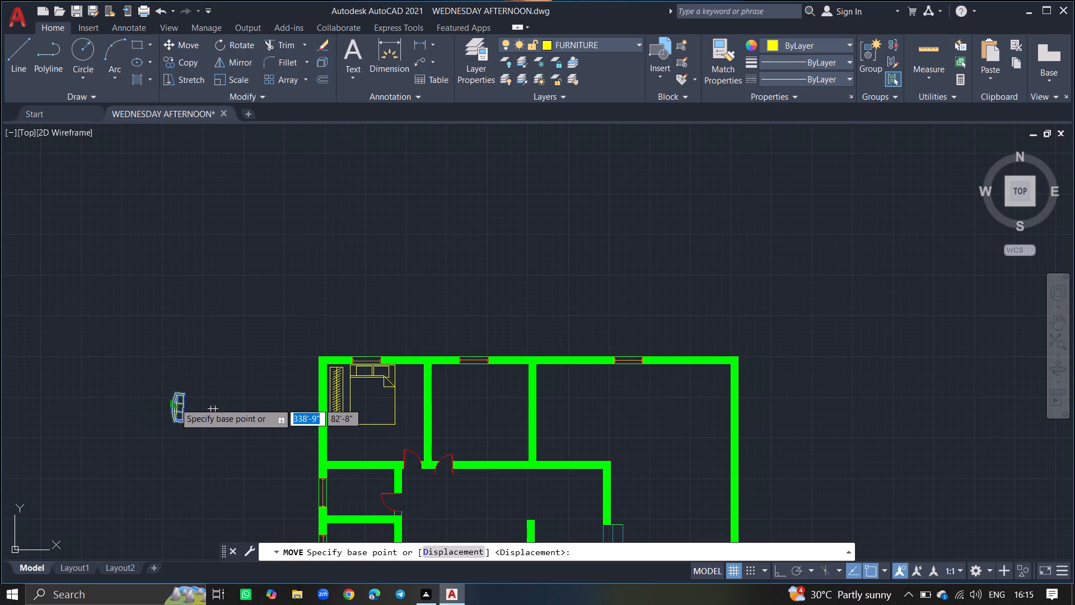
{"action": "left_click", "coordinate": [175, 403]}
{"action": "scroll", "coordinate": [431, 407], "scroll_direction": "up", "scroll_amount": 2, "text": "ctrl"}
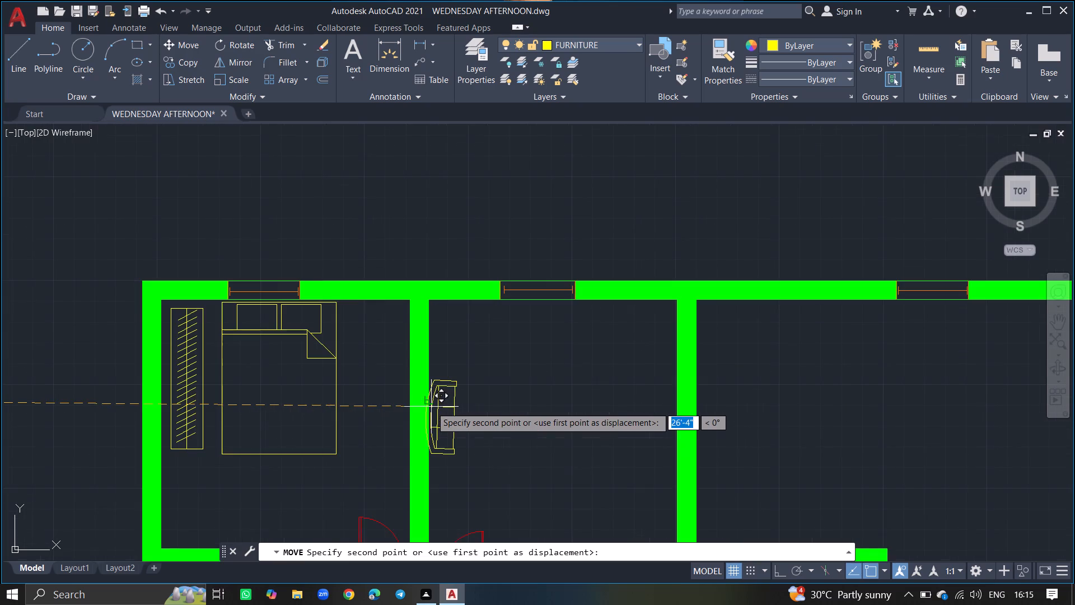
{"action": "left_click", "coordinate": [463, 415]}
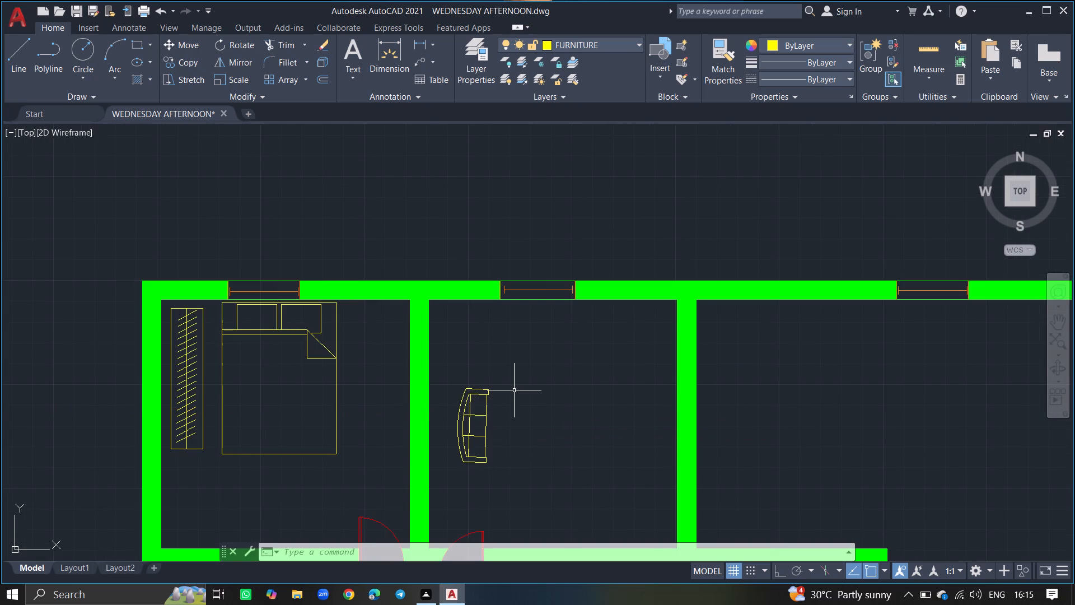
Draw a small square side table, about 1' per side, just above the sofa in the upper-middle room.
{"action": "type", "text": "REC"}
{"action": "key", "text": "Return"}
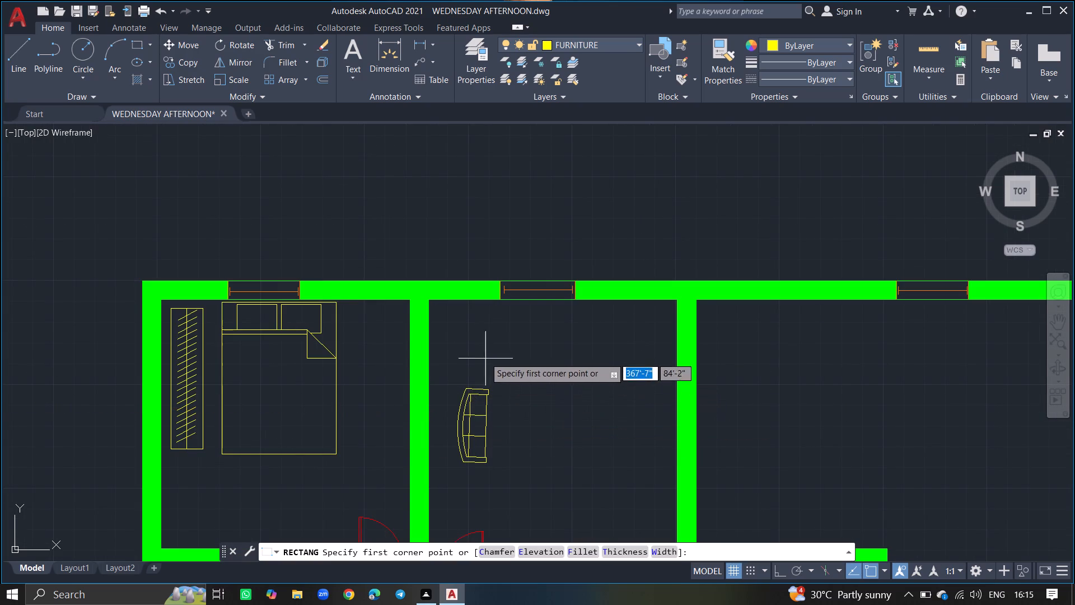
{"action": "left_click_drag", "start_coordinate": [461, 337], "coordinate": [481, 360]}
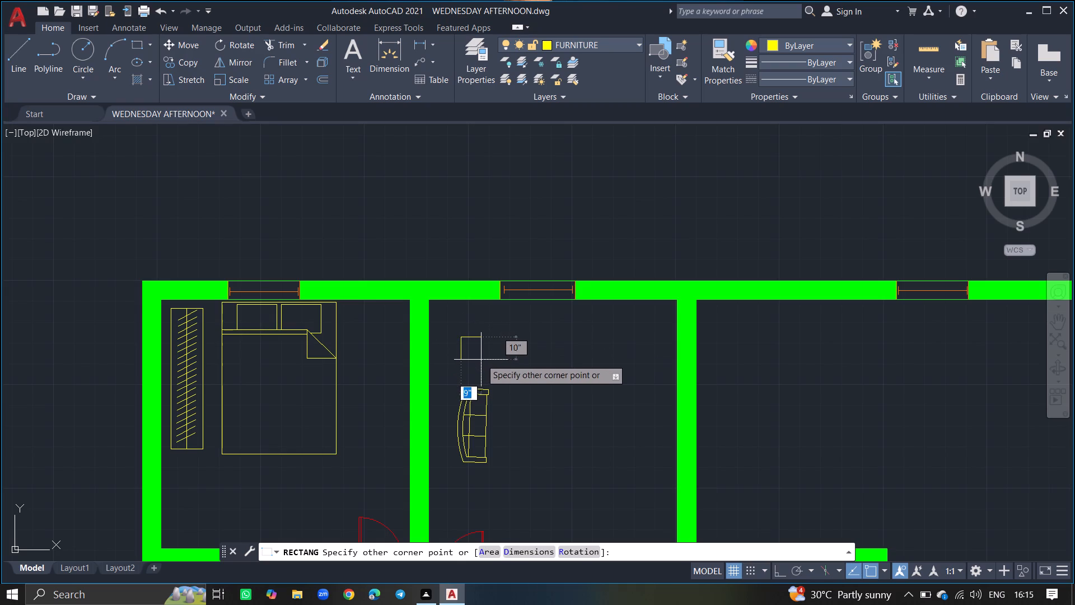
{"action": "left_click_drag", "start_coordinate": [481, 360], "coordinate": [485, 362]}
{"action": "left_click_drag", "start_coordinate": [485, 362], "coordinate": [518, 374]}
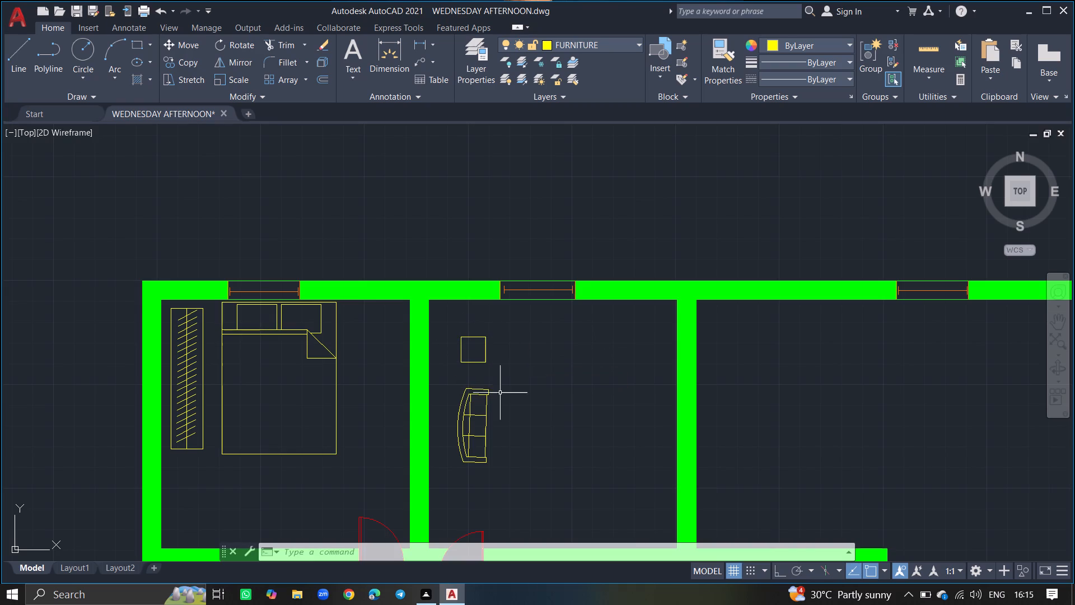
Copy the vertical sofa diagonally up and right by about 3'-5" at 45°, beside the square side table.
{"action": "left_click_drag", "start_coordinate": [487, 407], "coordinate": [514, 407]}
{"action": "type", "text": "COPY"}
{"action": "key", "text": "Return"}
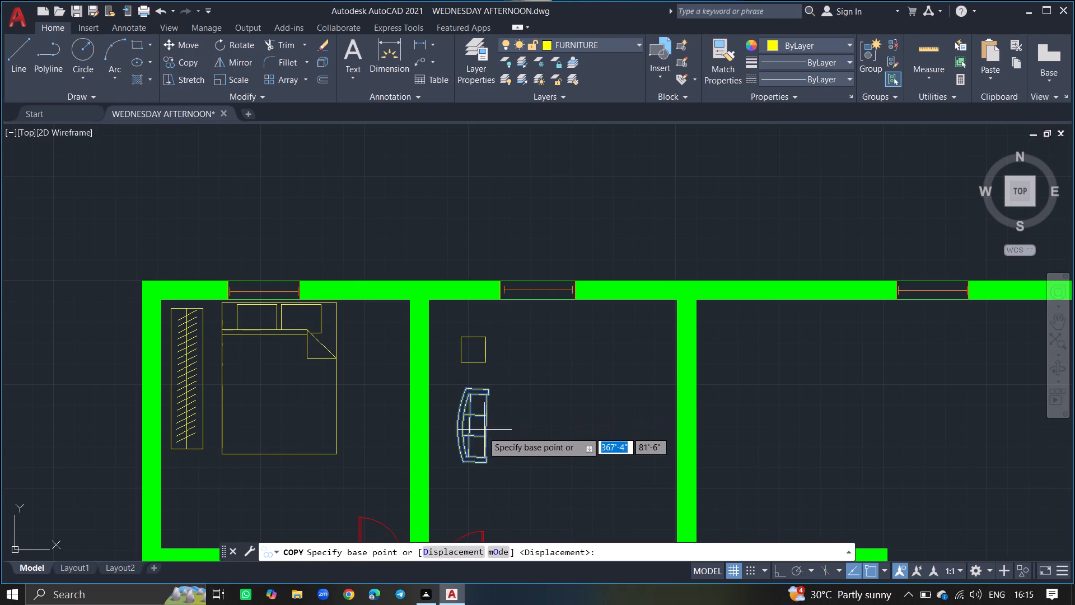
{"action": "left_click", "coordinate": [478, 434]}
{"action": "left_click", "coordinate": [534, 377]}
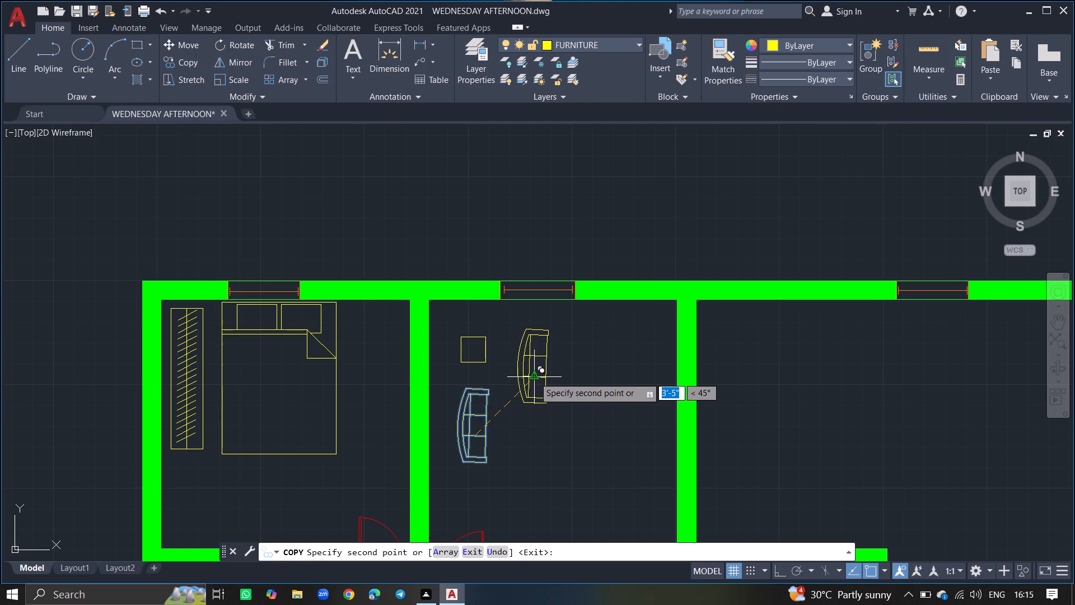
{"action": "key", "text": "Return"}
Rotate the copied sofa a quarter turn clockwise with Ortho on, so its back faces the top wall.
{"action": "left_click", "coordinate": [534, 377]}
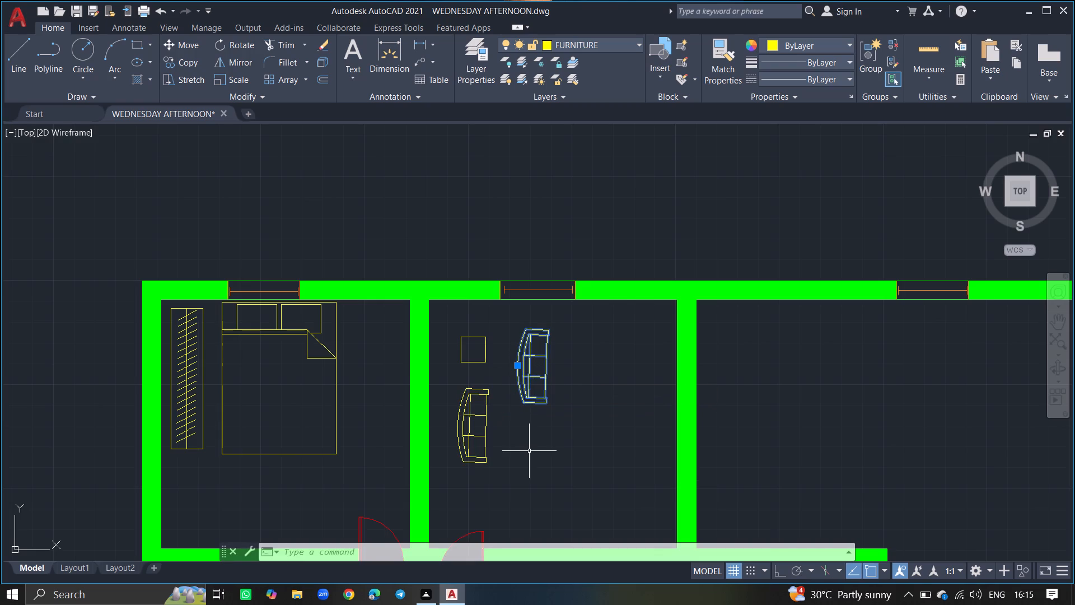
{"action": "type", "text": "RO"}
{"action": "key", "text": "Return"}
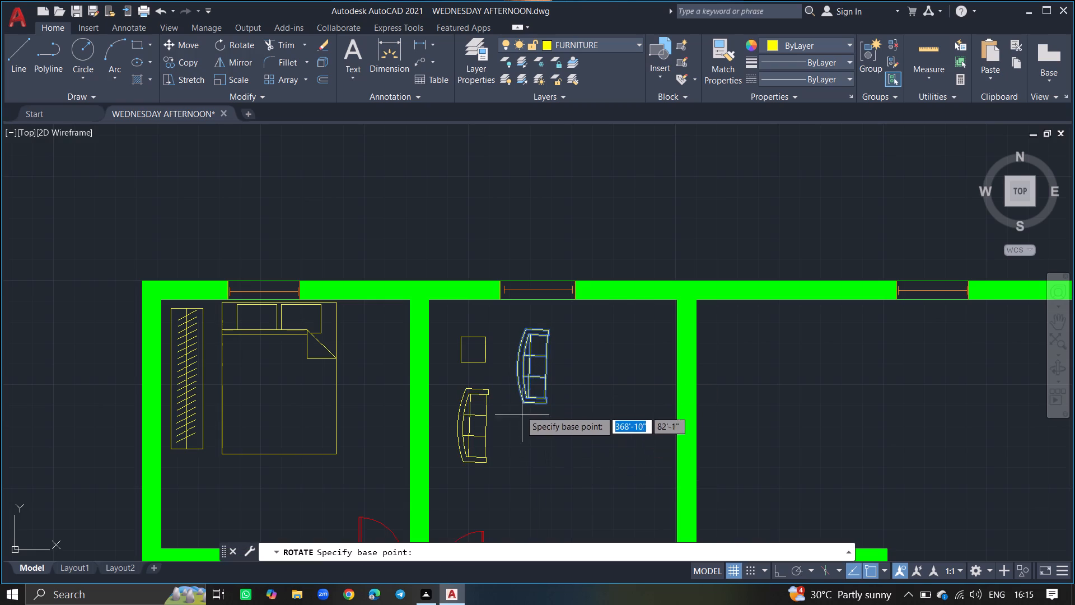
{"action": "left_click", "coordinate": [522, 361]}
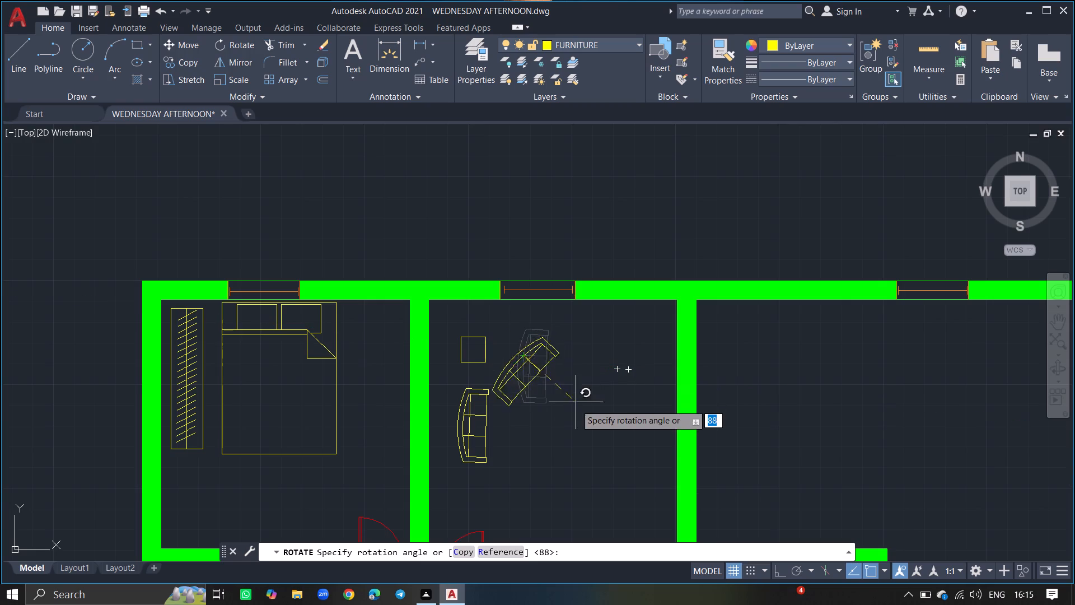
{"action": "key", "text": "F8"}
{"action": "left_click", "coordinate": [524, 431]}
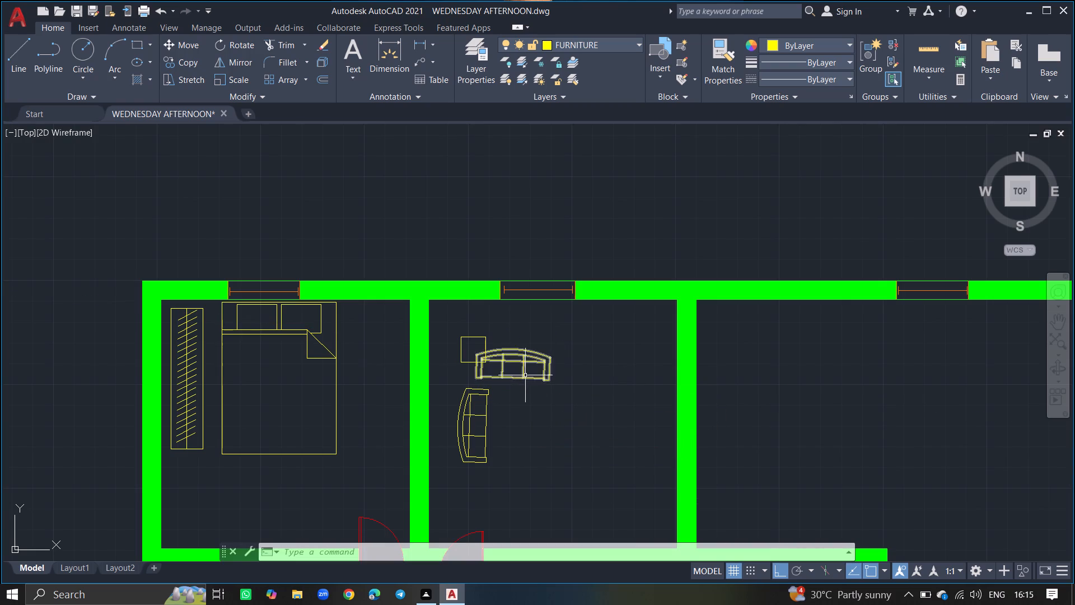
Move the horizontal sofa freely about 1'-6" up and right with Ortho off, clear of the side table and below the window.
{"action": "left_click", "coordinate": [525, 374]}
{"action": "left_click", "coordinate": [516, 395]}
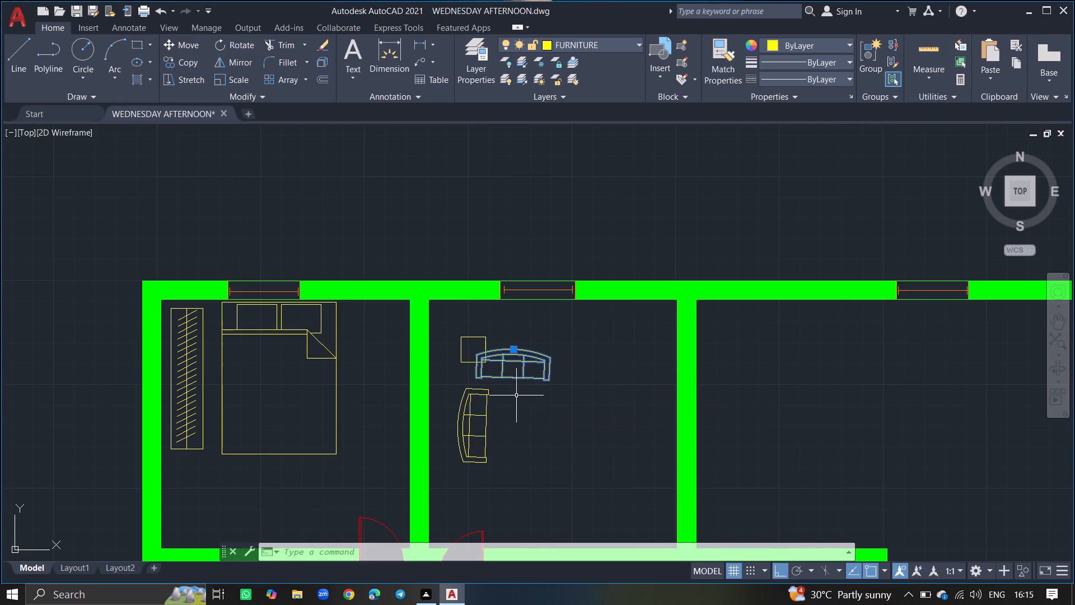
{"action": "type", "text": "MOVE"}
{"action": "key", "text": "Return"}
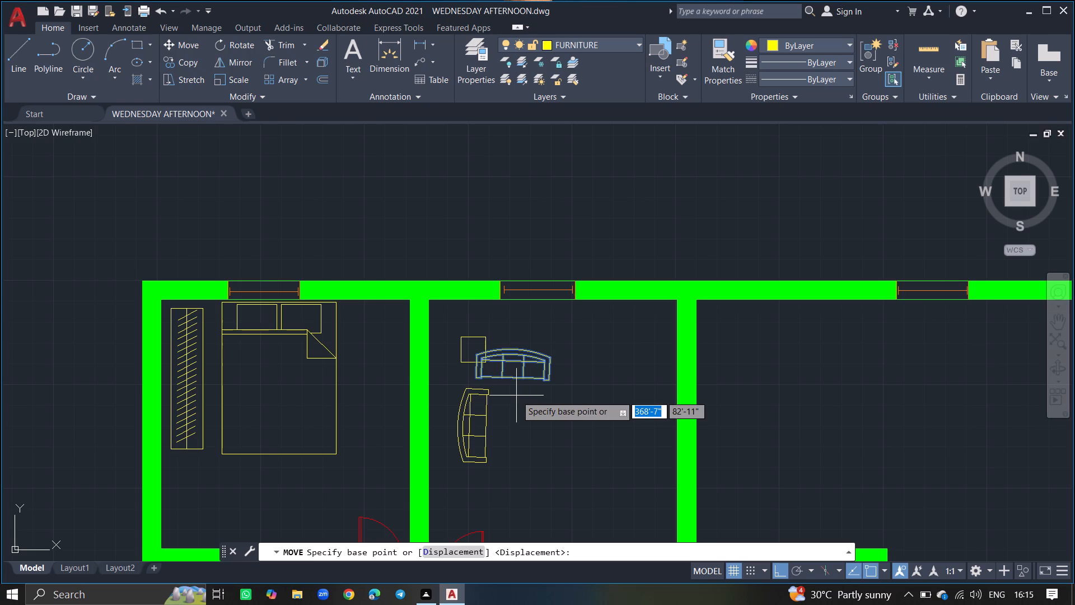
{"action": "left_click", "coordinate": [513, 362]}
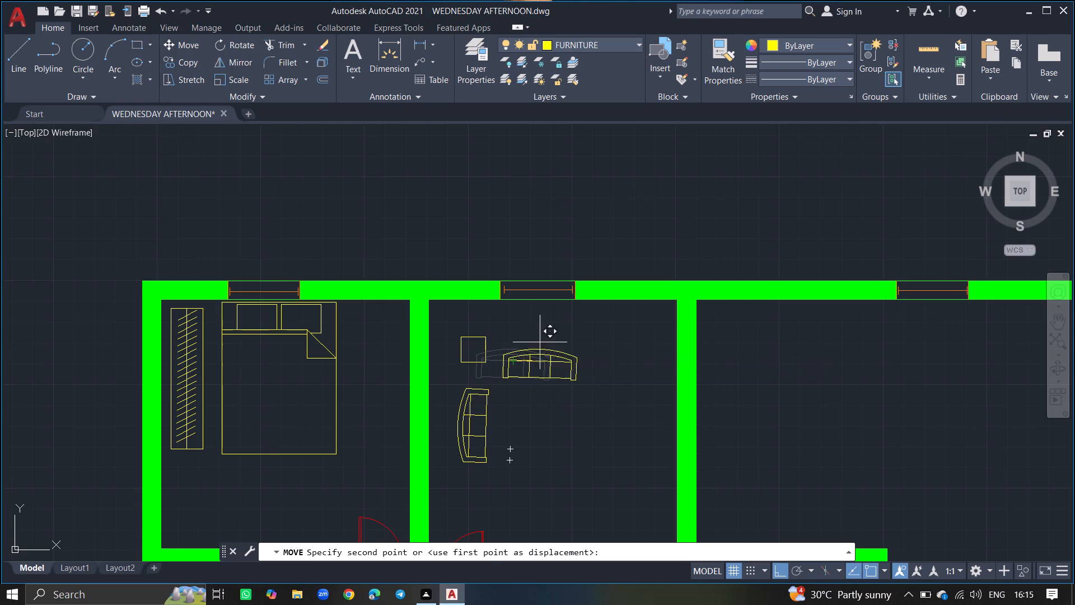
{"action": "key", "text": "F8"}
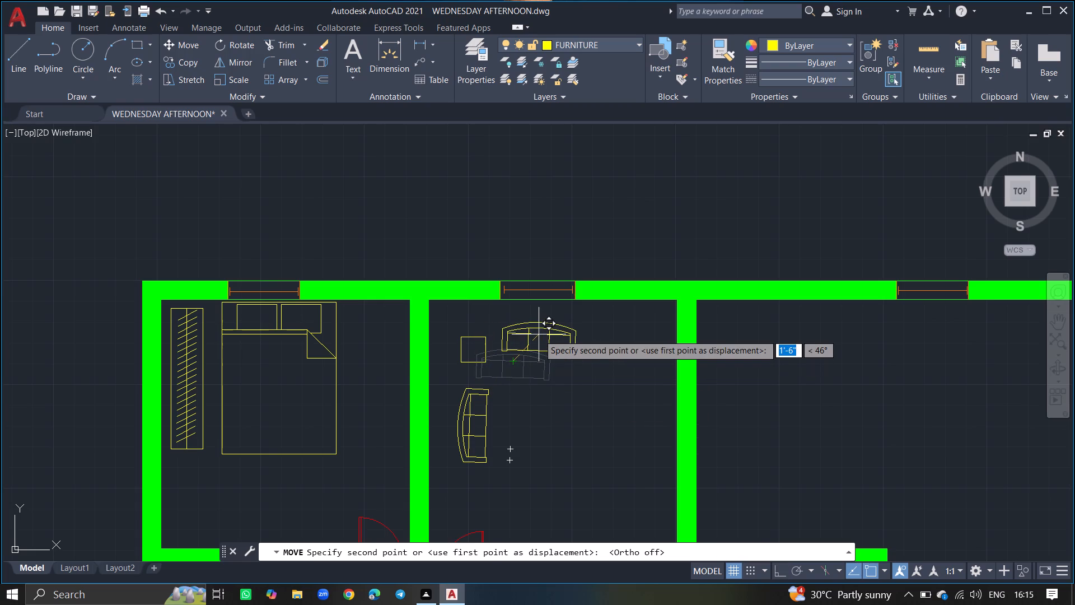
{"action": "left_click", "coordinate": [543, 339]}
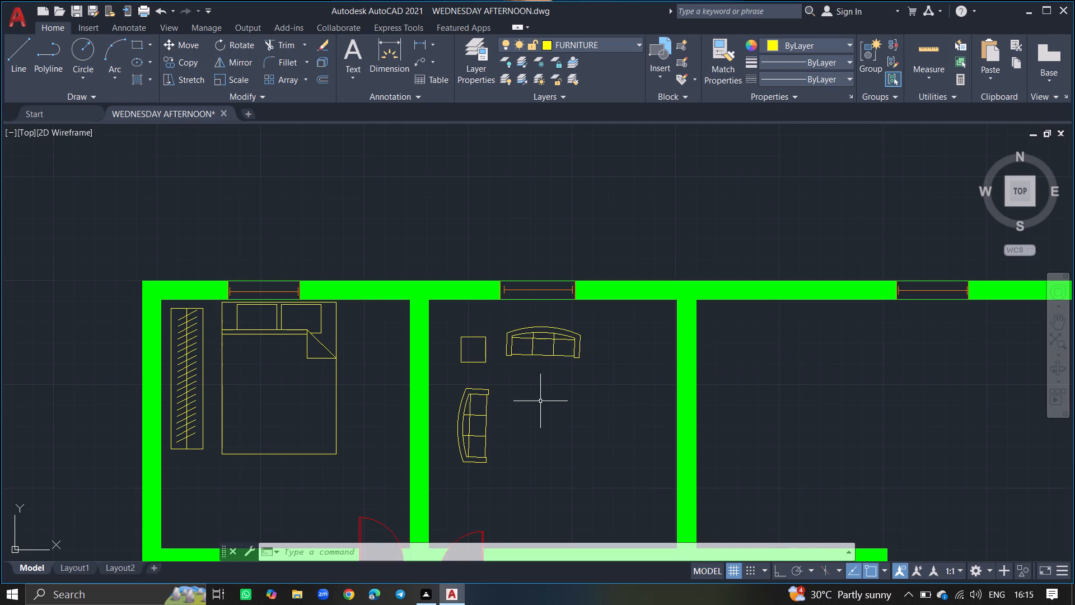
Draw an upright coffee table rectangle, about 1'-3" by 2'-7", below the horizontal sofa and right of the vertical sofa.
{"action": "type", "text": "REC"}
{"action": "key", "text": "Return"}
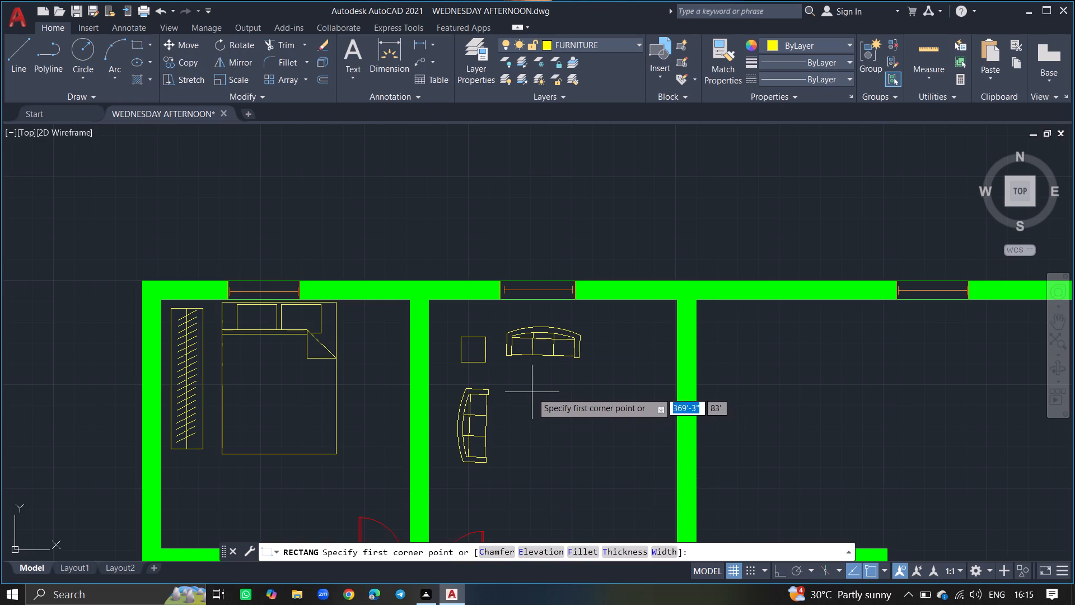
{"action": "left_click", "coordinate": [530, 391]}
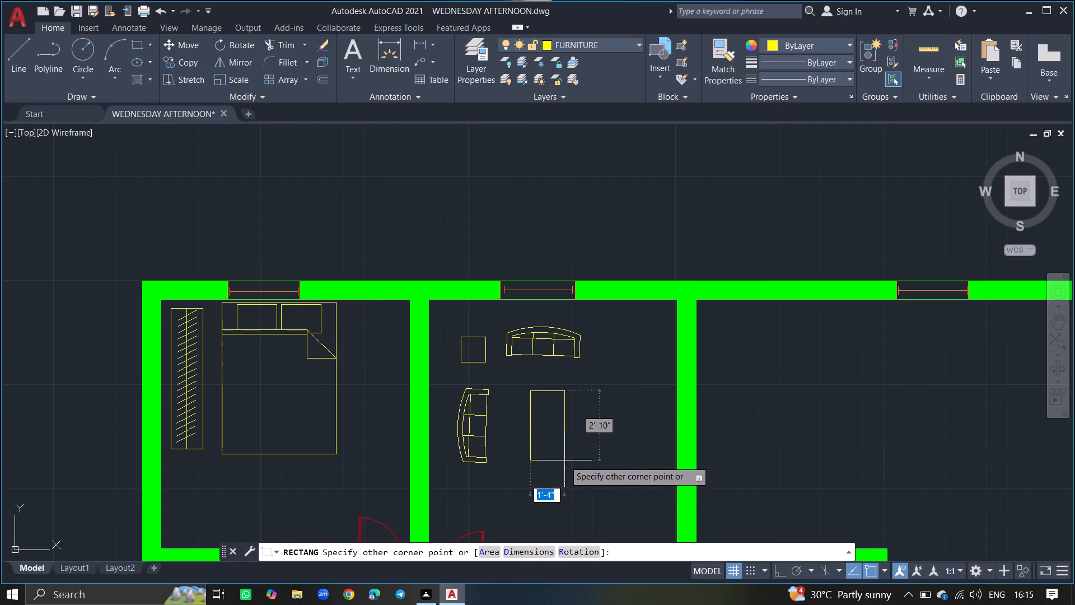
{"action": "left_click", "coordinate": [563, 454]}
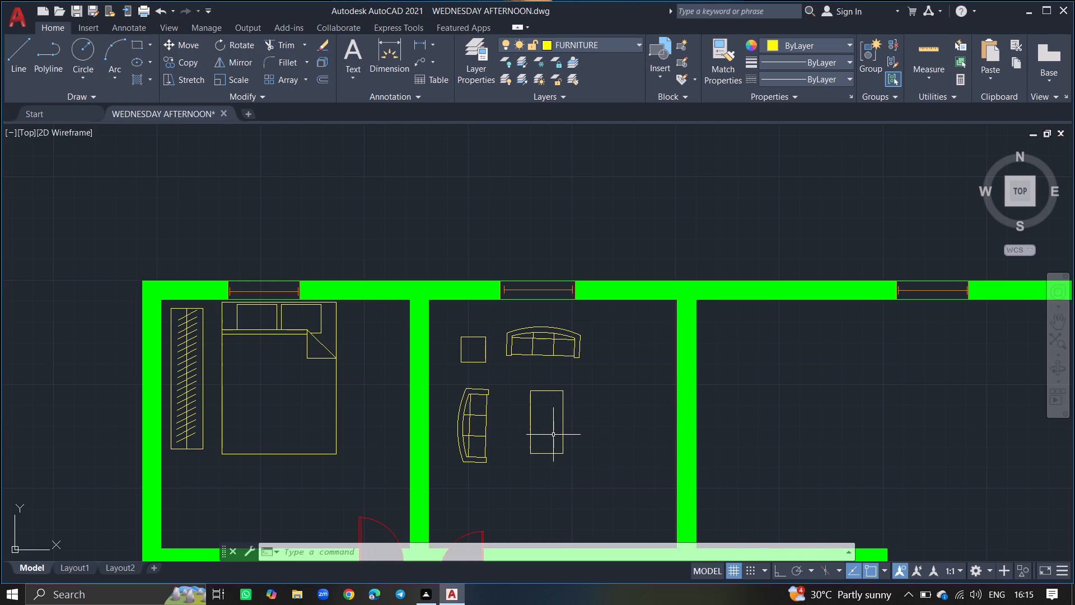
Offset the coffee table rectangle 1" outward to give the table a double outline.
{"action": "scroll", "coordinate": [553, 435], "scroll_direction": "up", "scroll_amount": 2, "text": "ctrl"}
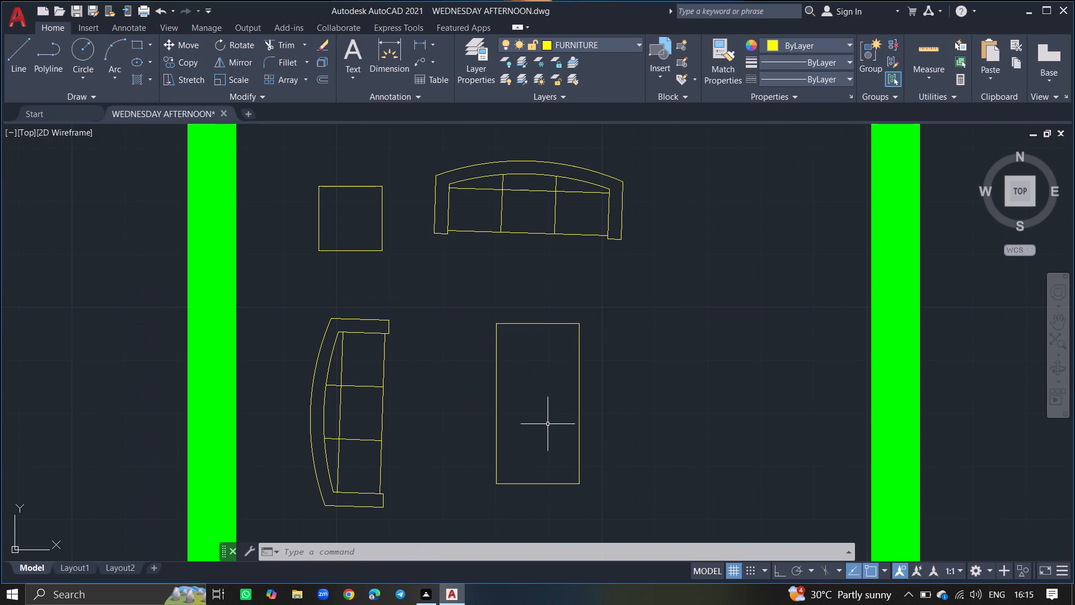
{"action": "type", "text": "OFF"}
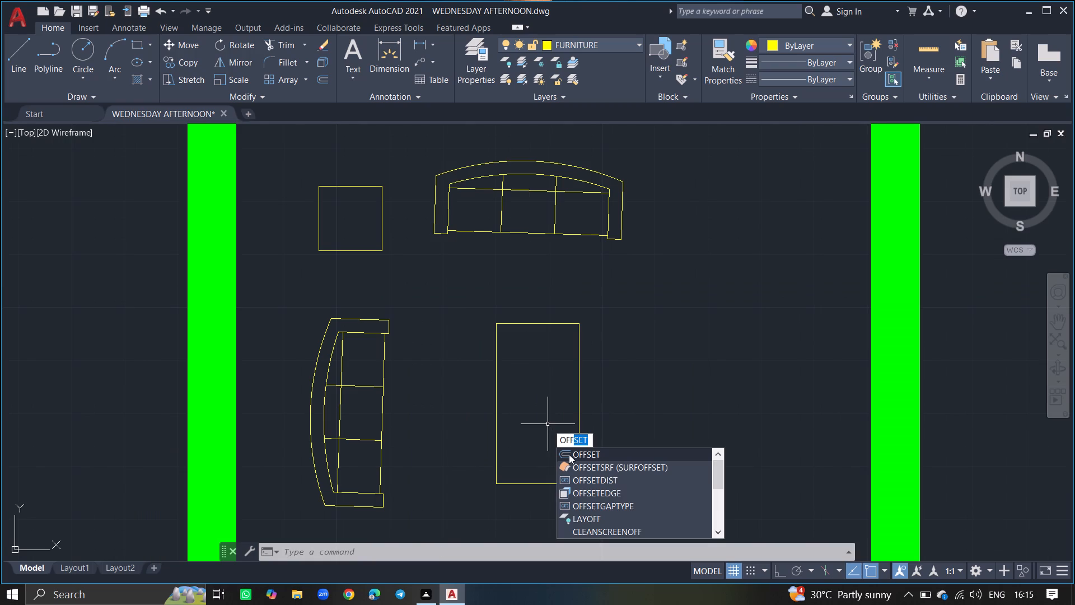
{"action": "left_click", "coordinate": [571, 453]}
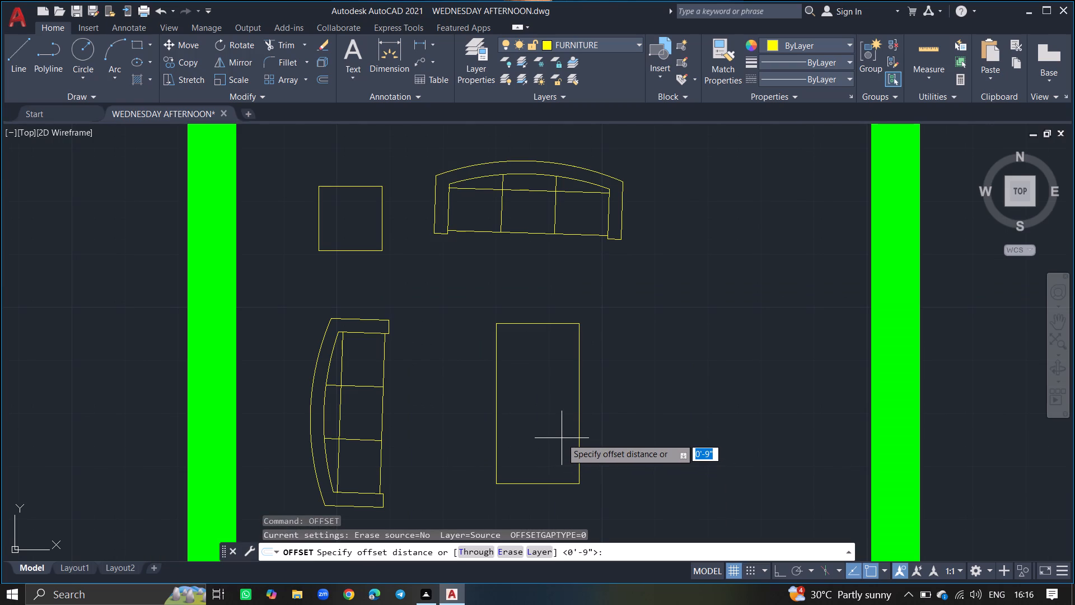
{"action": "type", "text": "1\""}
{"action": "key", "text": "Return"}
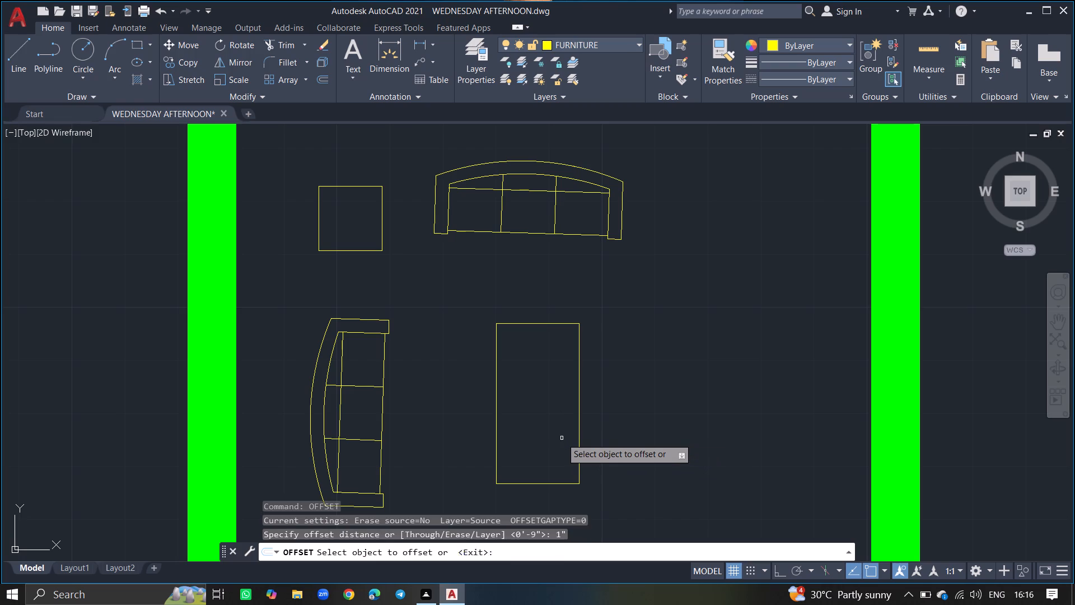
{"action": "left_click_drag", "start_coordinate": [578, 443], "coordinate": [602, 444]}
{"action": "left_click", "coordinate": [602, 444]}
{"action": "key", "text": "Return"}
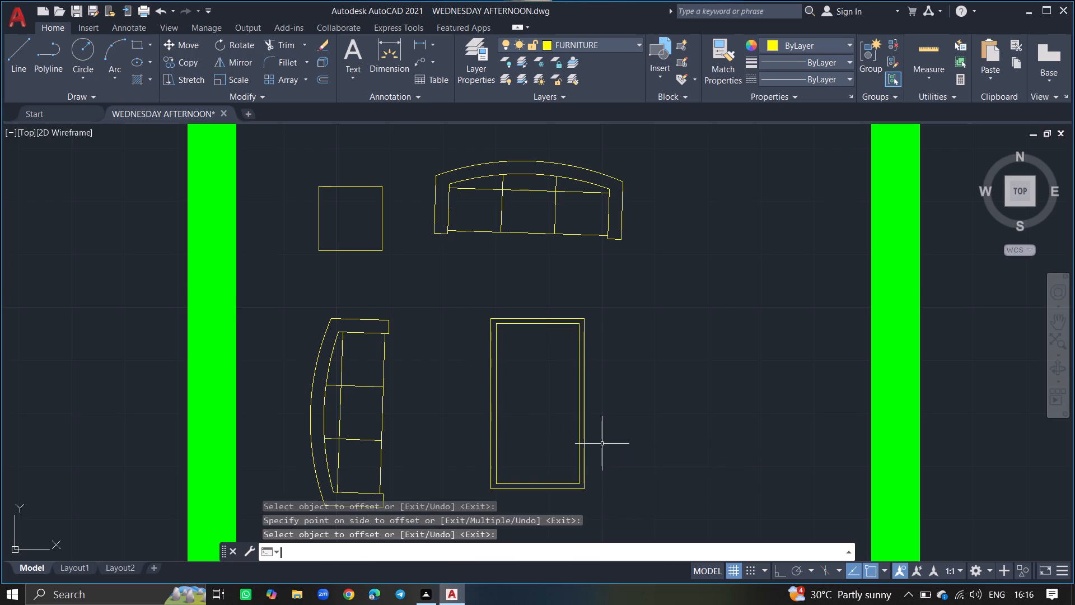
Move the horizontal sofa slightly down, closer to the coffee table.
{"action": "scroll", "coordinate": [602, 444], "scroll_direction": "down", "scroll_amount": 2, "text": "ctrl"}
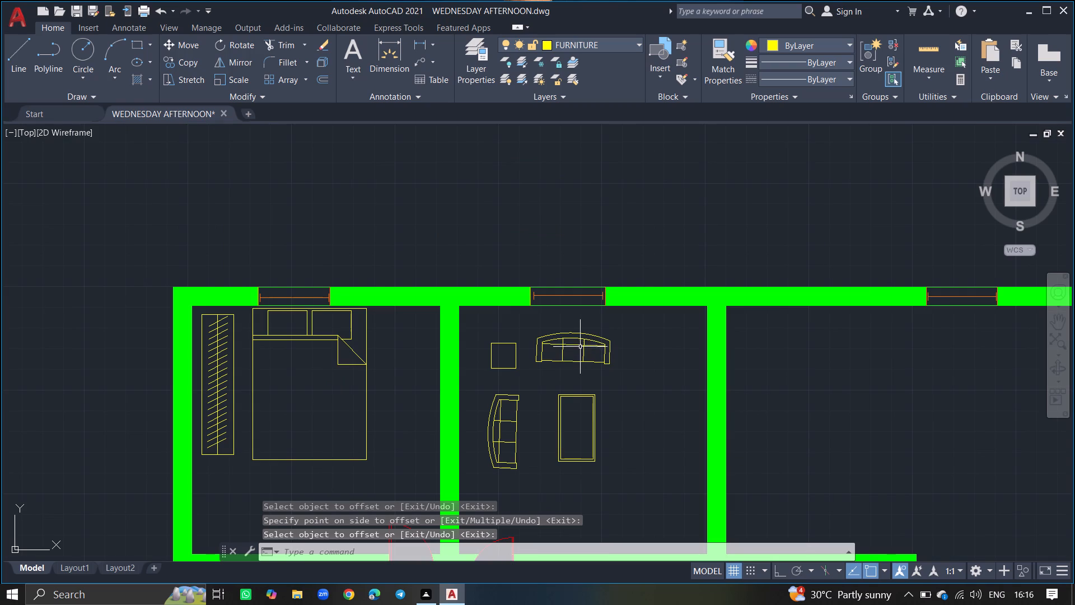
{"action": "left_click", "coordinate": [580, 344]}
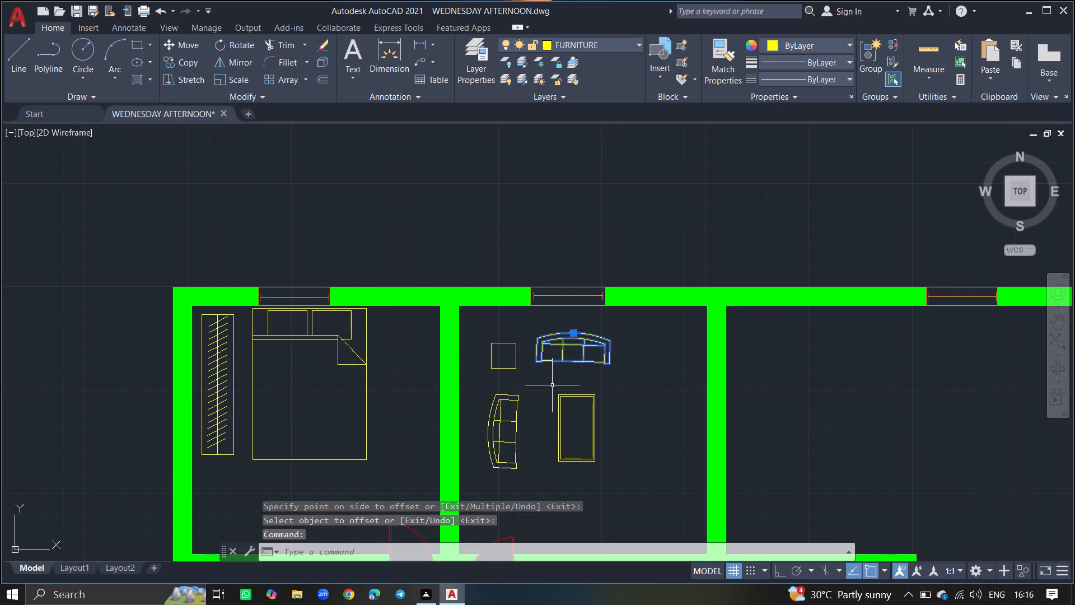
{"action": "type", "text": "MOVE"}
{"action": "key", "text": "Return"}
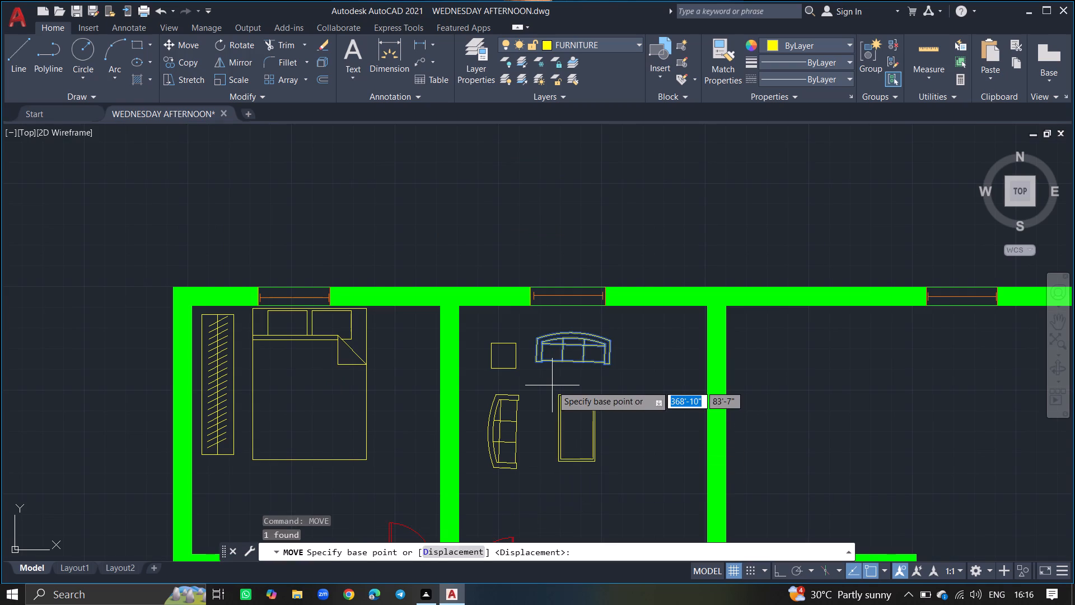
{"action": "left_click", "coordinate": [574, 346]}
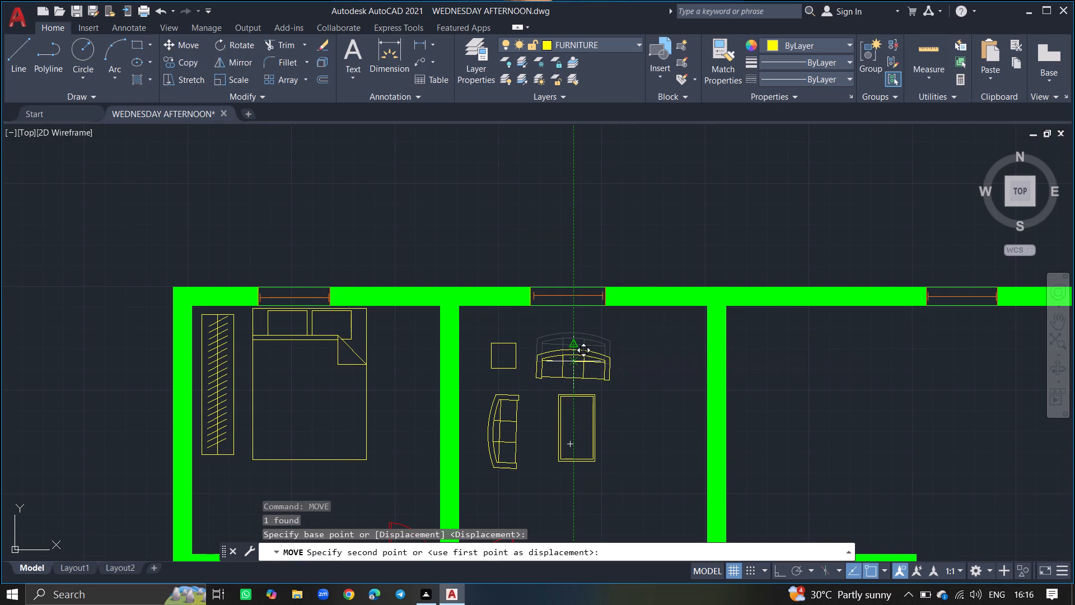
{"action": "left_click", "coordinate": [575, 360]}
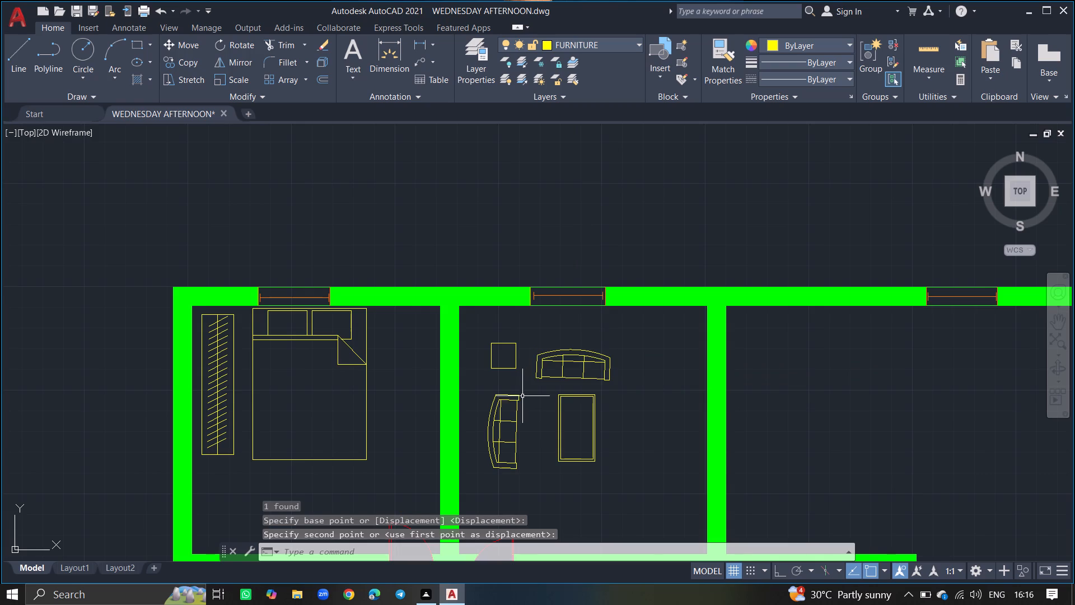
Move the vertical sofa slightly to the right, closer to the coffee table.
{"action": "left_click_drag", "start_coordinate": [520, 398], "coordinate": [530, 407]}
{"action": "type", "text": "MOVE"}
{"action": "key", "text": "Return"}
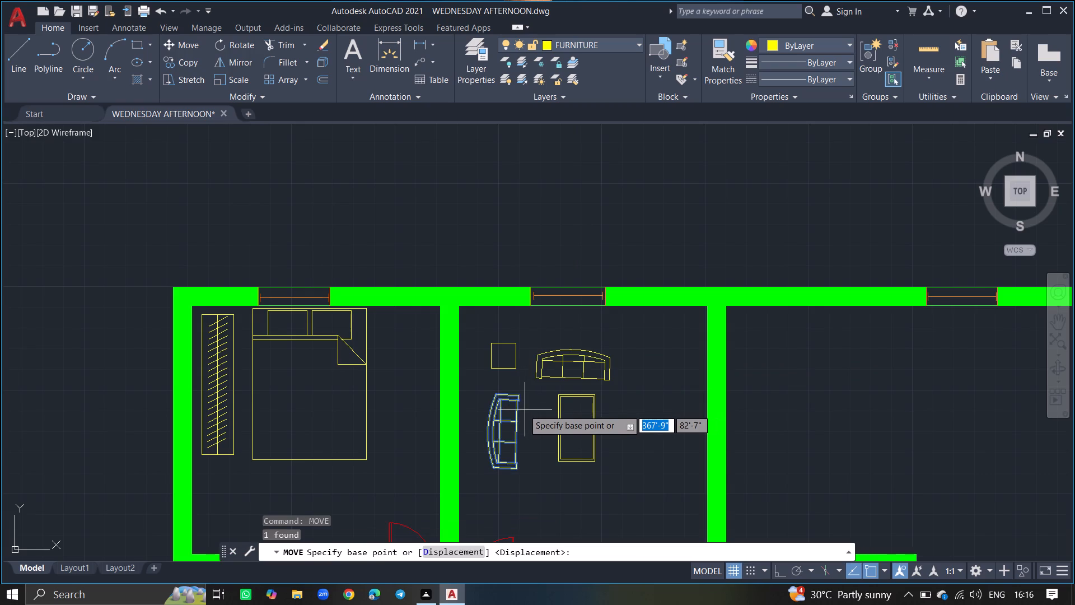
{"action": "left_click", "coordinate": [518, 410]}
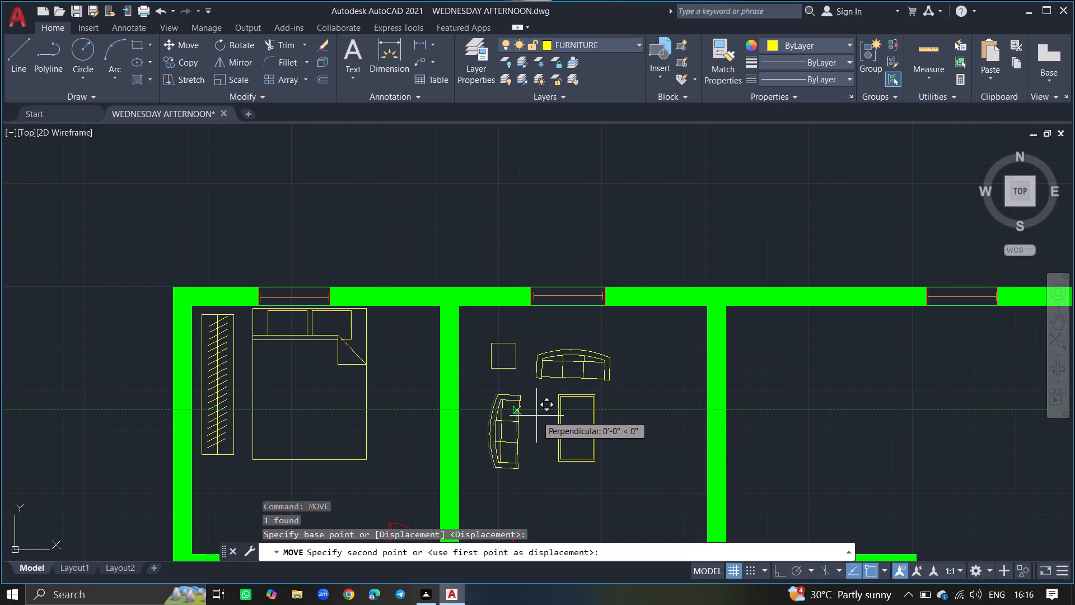
{"action": "scroll", "coordinate": [535, 409], "scroll_direction": "up", "scroll_amount": 3, "text": "ctrl"}
{"action": "left_click_drag", "start_coordinate": [552, 399], "coordinate": [510, 387]}
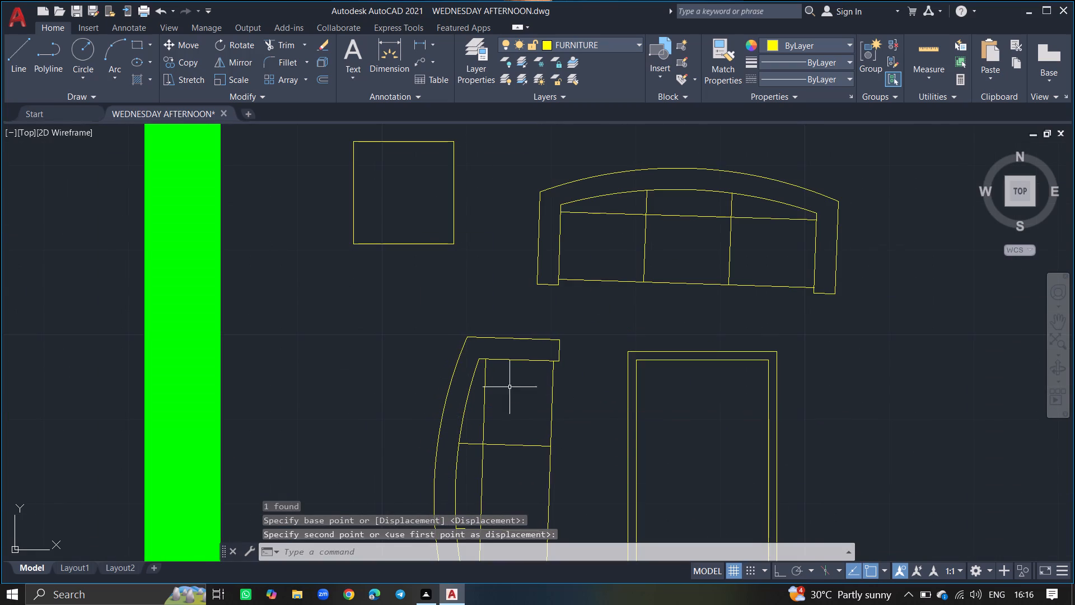
{"action": "left_click_drag", "start_coordinate": [510, 387], "coordinate": [499, 384]}
{"action": "scroll", "coordinate": [499, 384], "scroll_direction": "down", "scroll_amount": 2, "text": "ctrl"}
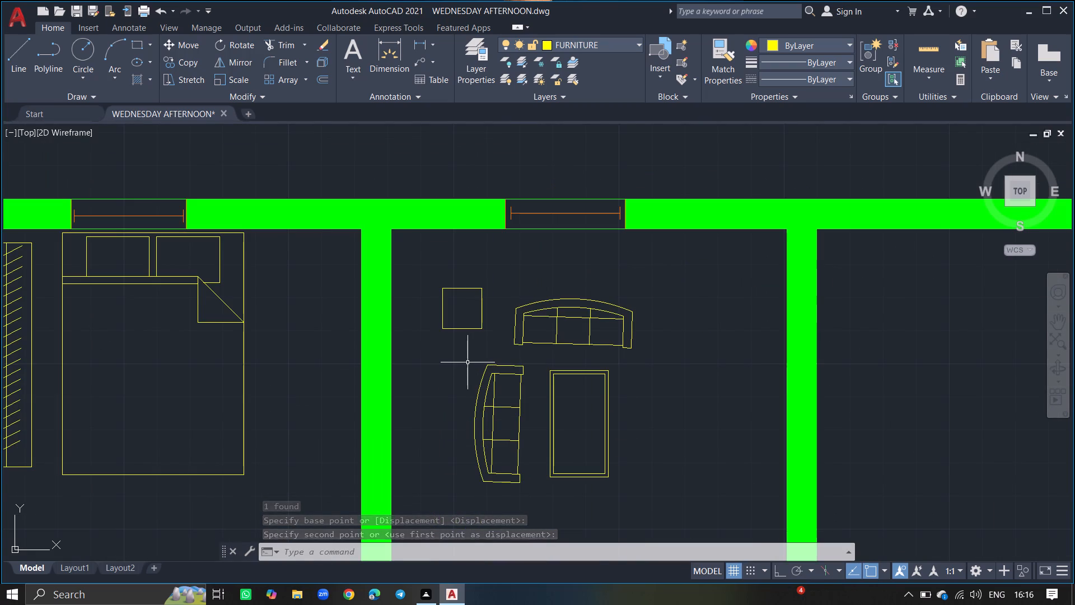
Insert the Vehicles - Imperial block from the tool palettes in the open space between the two floor plans.
{"action": "scroll", "coordinate": [468, 362], "scroll_direction": "down", "scroll_amount": 2, "text": "ctrl"}
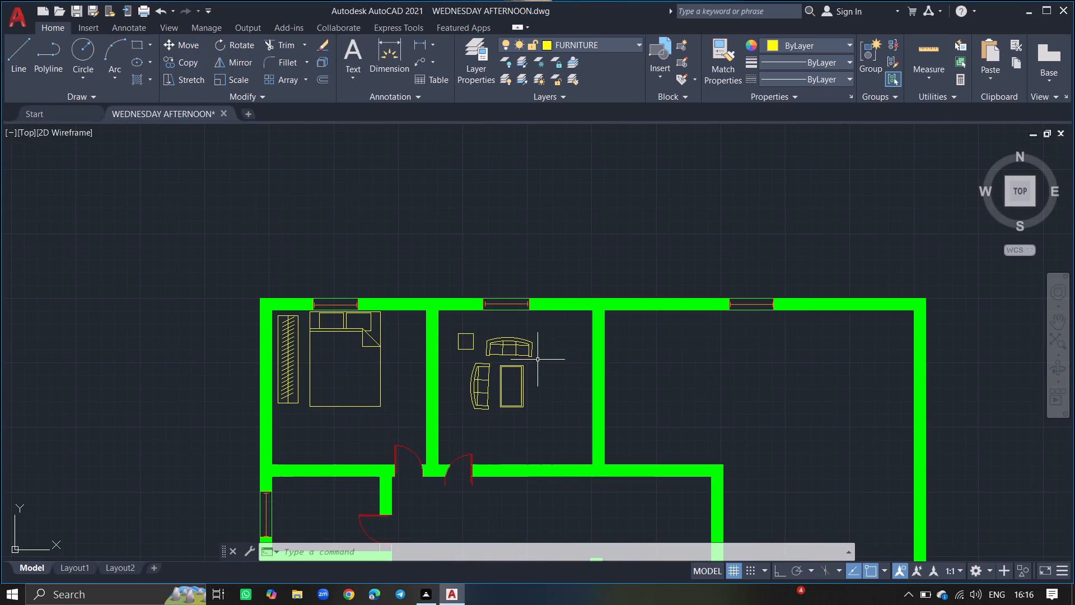
{"action": "scroll", "coordinate": [648, 354], "scroll_direction": "down", "scroll_amount": 1, "text": "ctrl"}
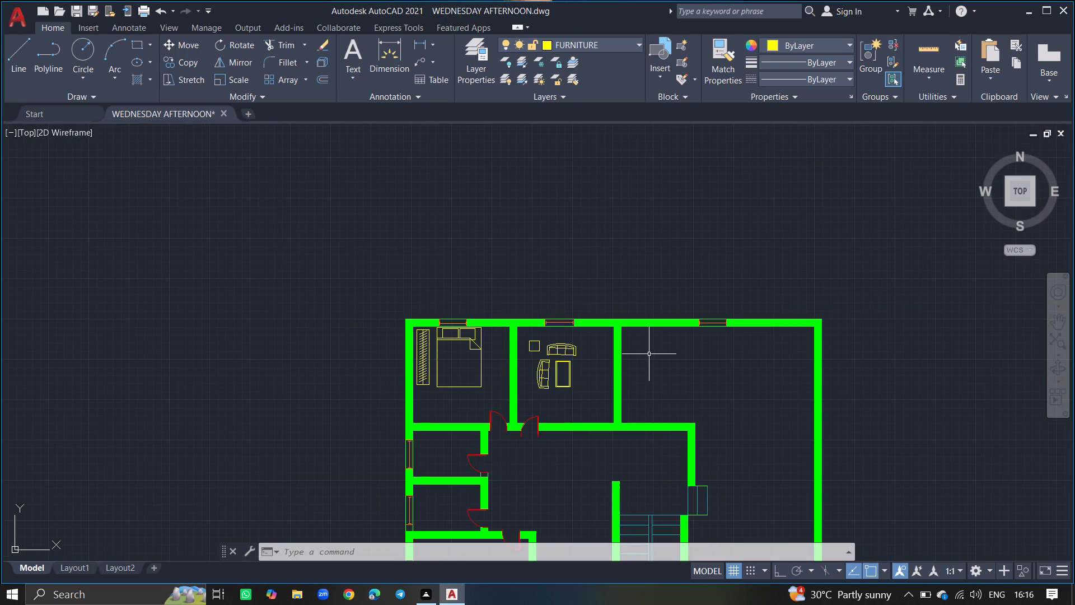
{"action": "key", "text": "ctrl+3"}
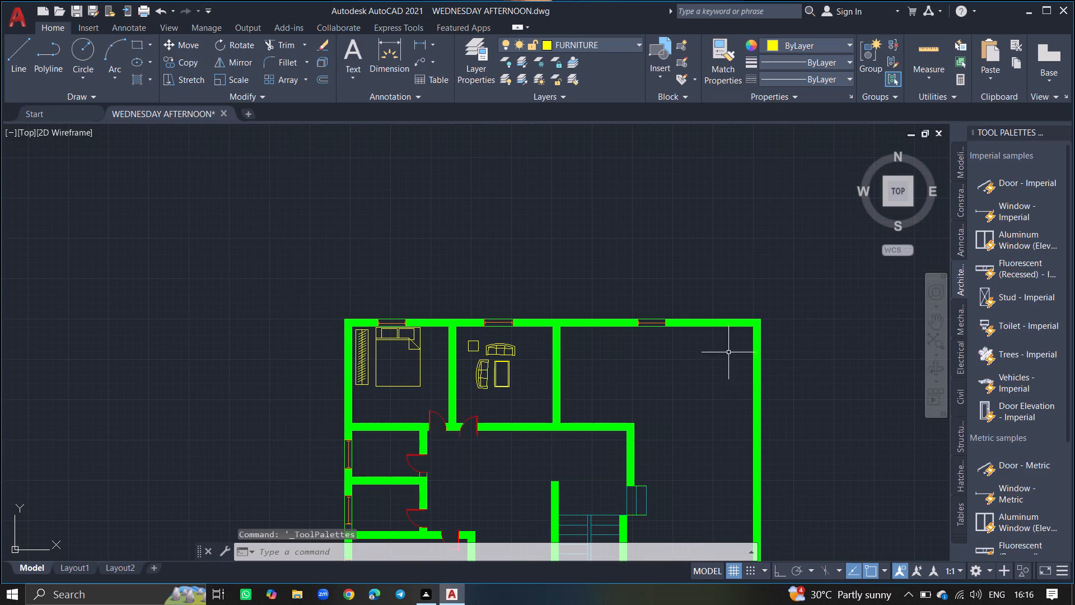
{"action": "left_click", "coordinate": [1008, 379]}
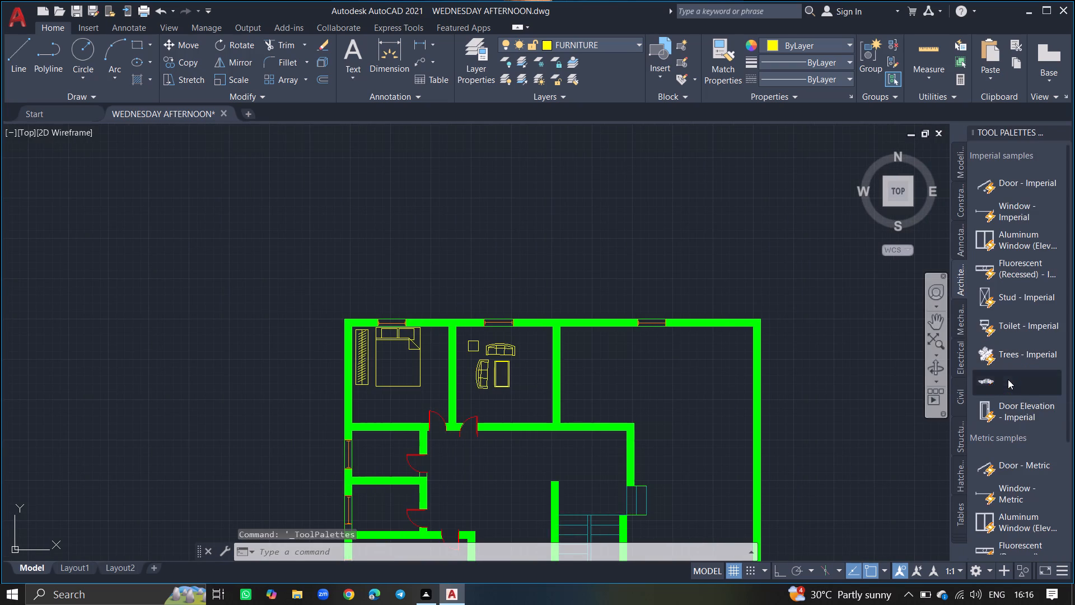
{"action": "scroll", "coordinate": [457, 331], "scroll_direction": "down", "scroll_amount": 3, "text": "ctrl"}
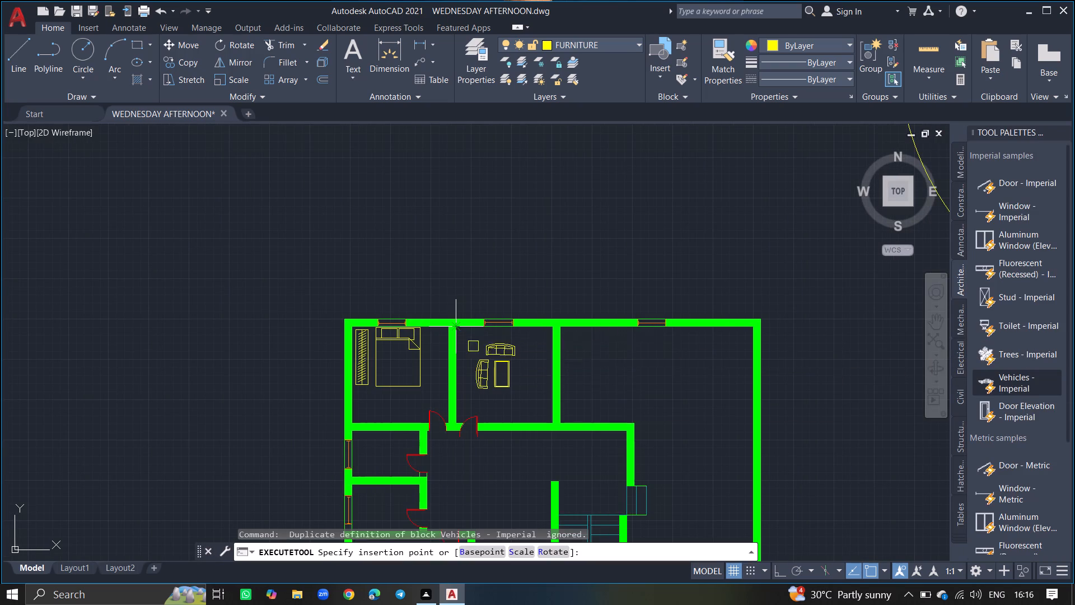
{"action": "scroll", "coordinate": [457, 331], "scroll_direction": "down", "scroll_amount": 2, "text": "ctrl"}
{"action": "left_click", "coordinate": [337, 416]}
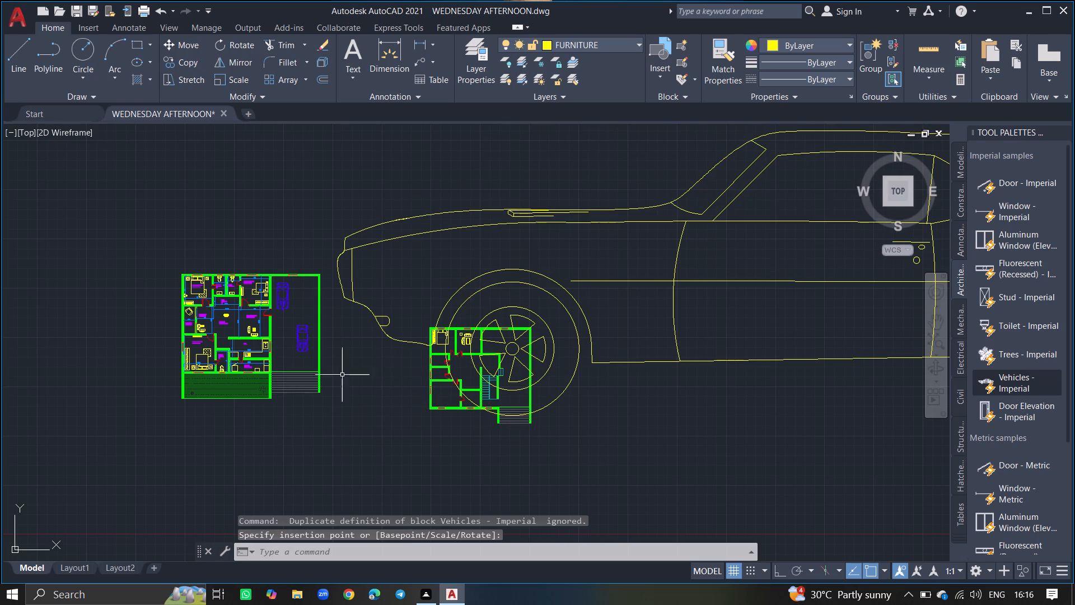
Switch the inserted vehicle block to the Sports Car (Top) view.
{"action": "left_click", "coordinate": [376, 322]}
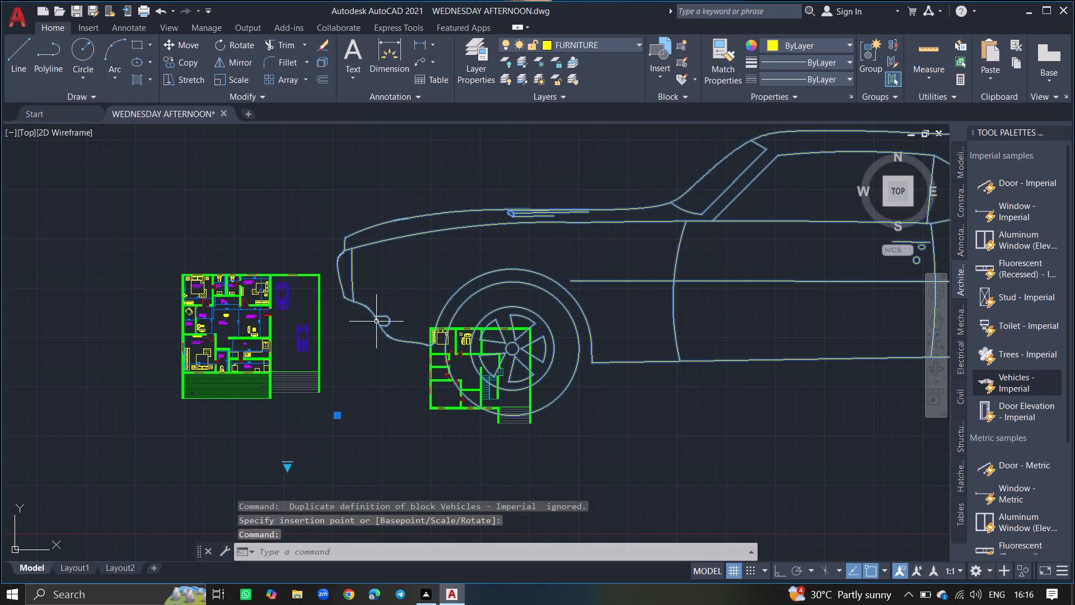
{"action": "left_click", "coordinate": [286, 464]}
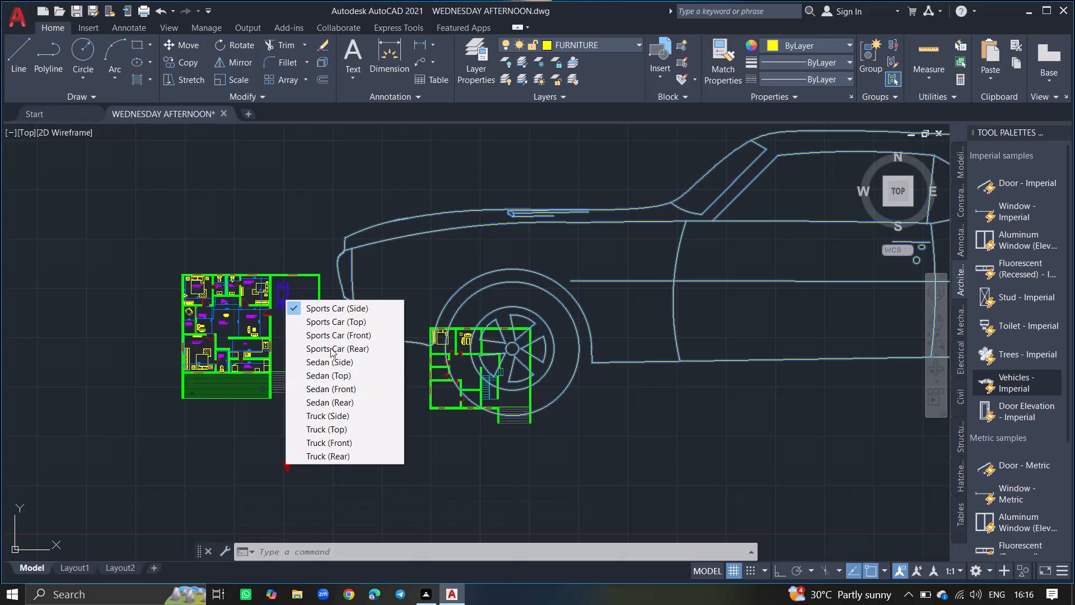
{"action": "left_click", "coordinate": [327, 324]}
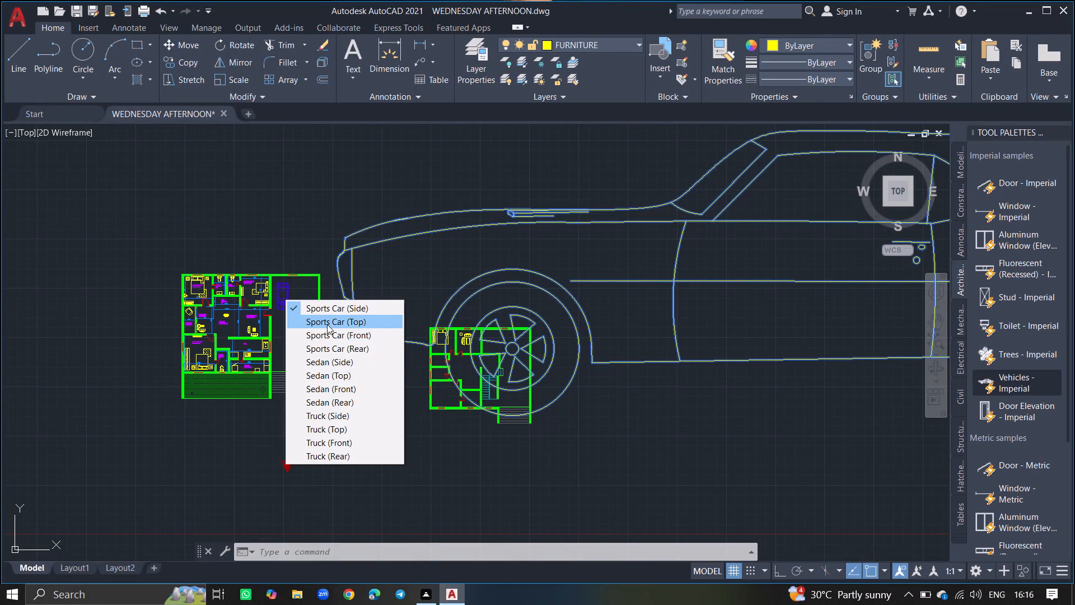
{"action": "key", "text": "Escape"}
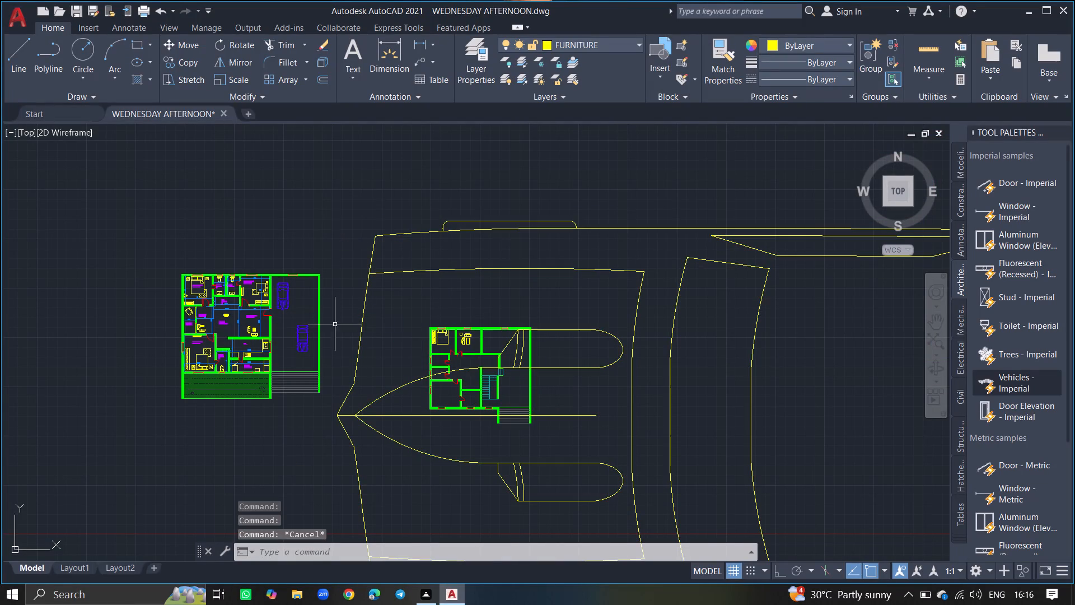
Scale the oversized sports car down freehand to a small size between the two floor plans.
{"action": "left_click", "coordinate": [362, 330]}
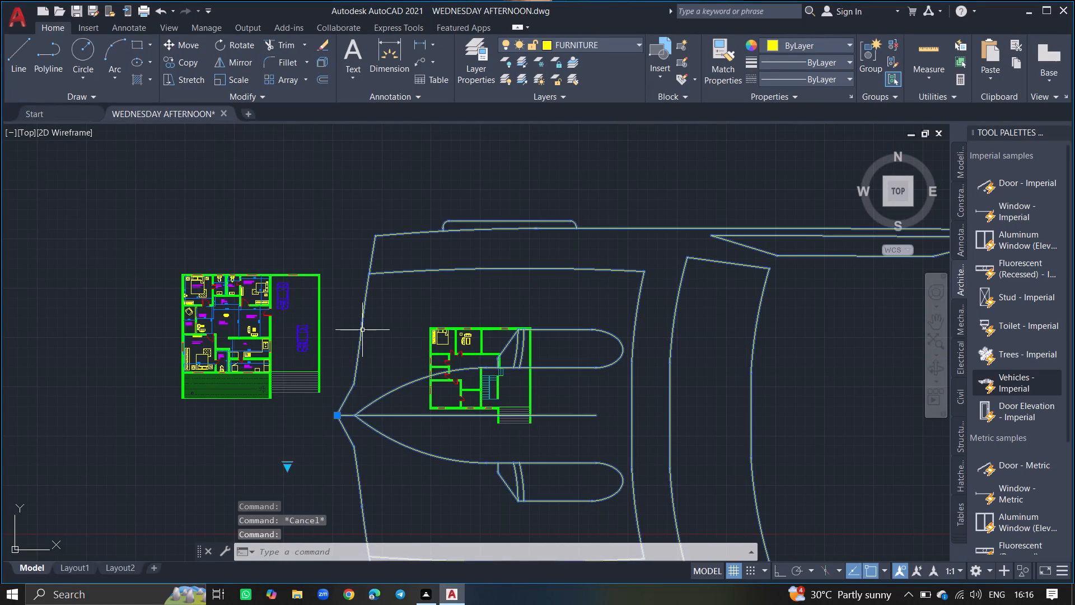
{"action": "type", "text": "SC"}
{"action": "key", "text": "Return"}
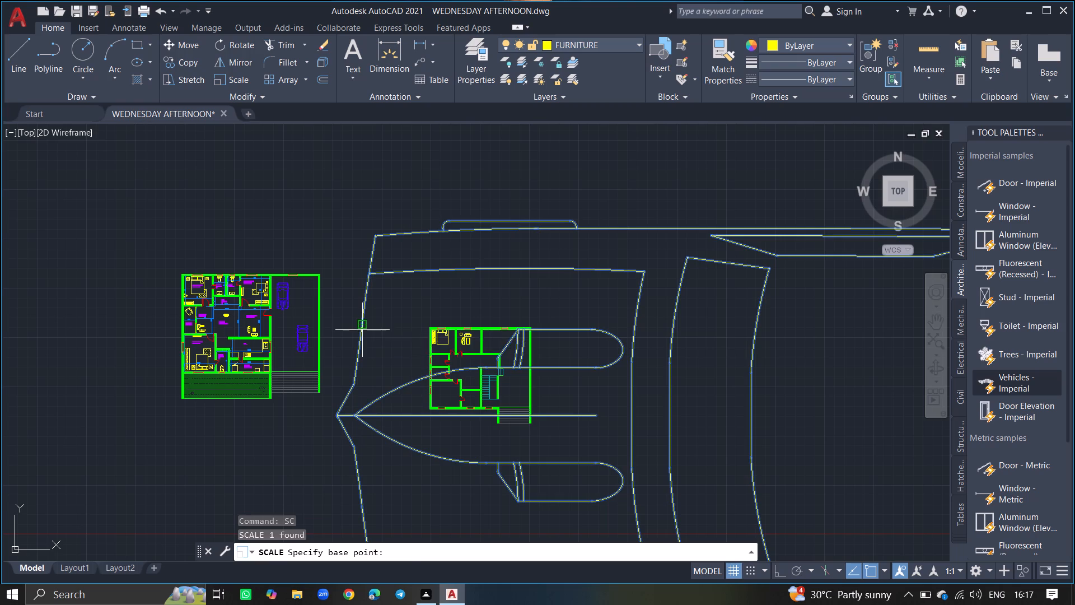
{"action": "left_click", "coordinate": [362, 330]}
{"action": "left_click", "coordinate": [370, 325]}
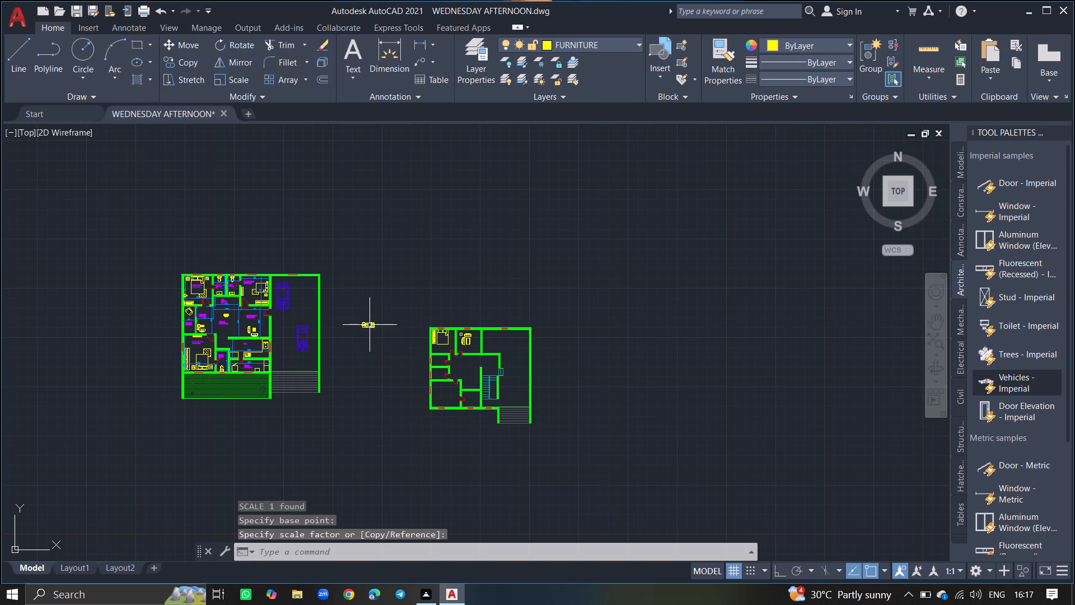
Rotate the small sports car freehand by about 95° so it stands nearly upright.
{"action": "left_click", "coordinate": [370, 328]}
{"action": "type", "text": "RO"}
{"action": "key", "text": "Return"}
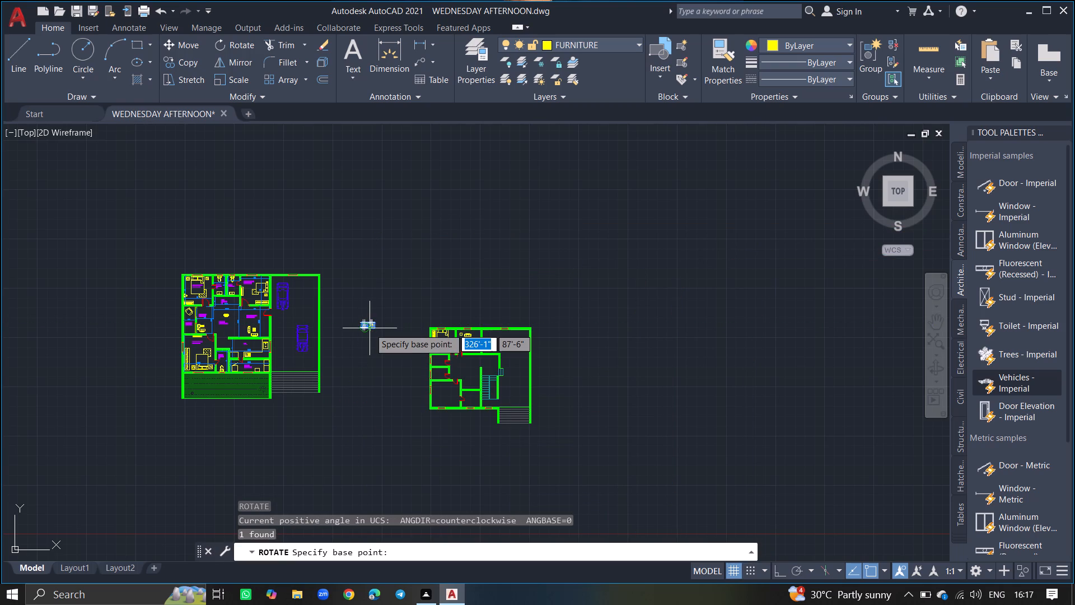
{"action": "left_click", "coordinate": [370, 328]}
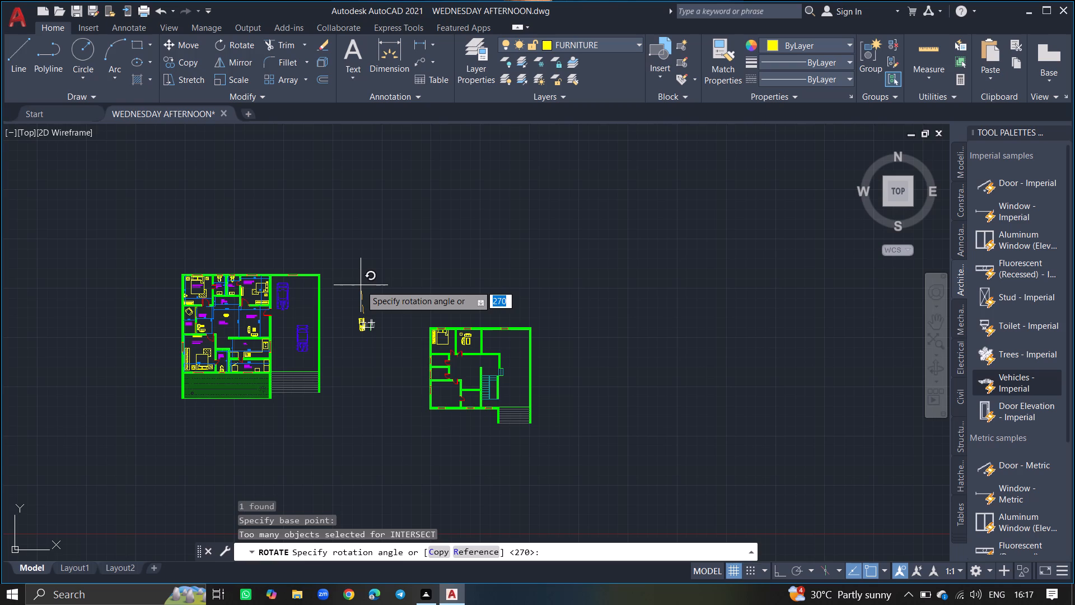
{"action": "left_click", "coordinate": [361, 285]}
Rotate the sports car 180° with Ortho on so its front faces up the plan.
{"action": "scroll", "coordinate": [361, 285], "scroll_direction": "up", "scroll_amount": 4, "text": "ctrl"}
{"action": "scroll", "coordinate": [377, 324], "scroll_direction": "down", "scroll_amount": 2, "text": "ctrl"}
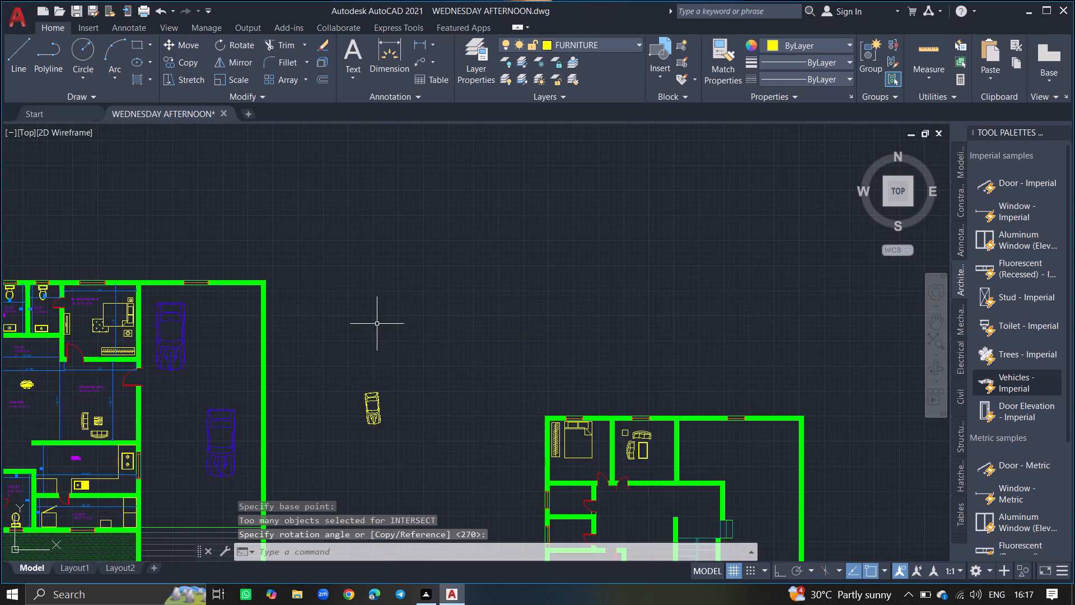
{"action": "left_click", "coordinate": [370, 395]}
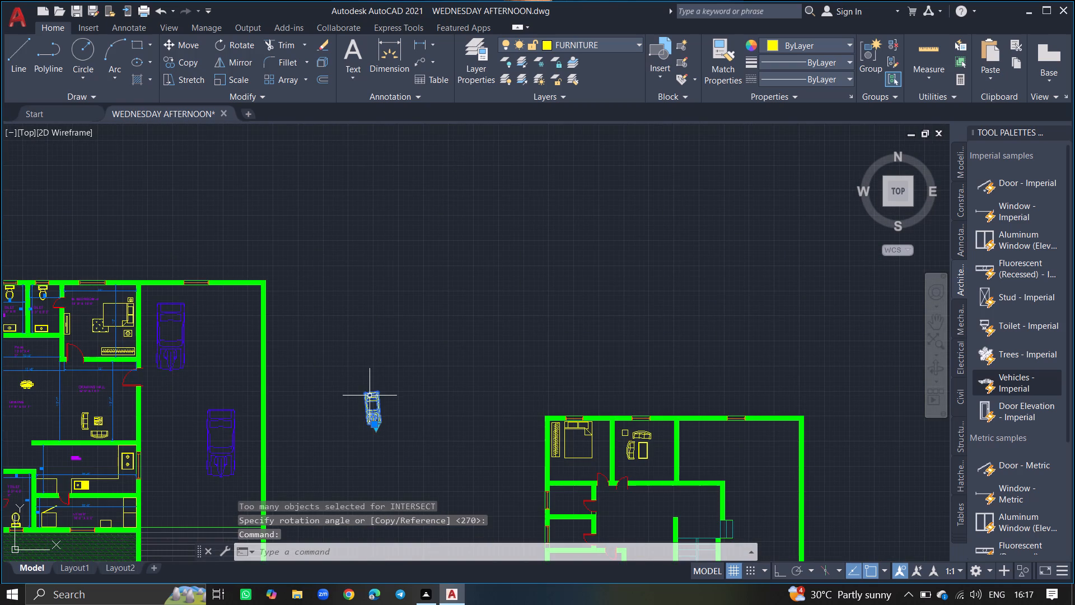
{"action": "key", "text": "F8"}
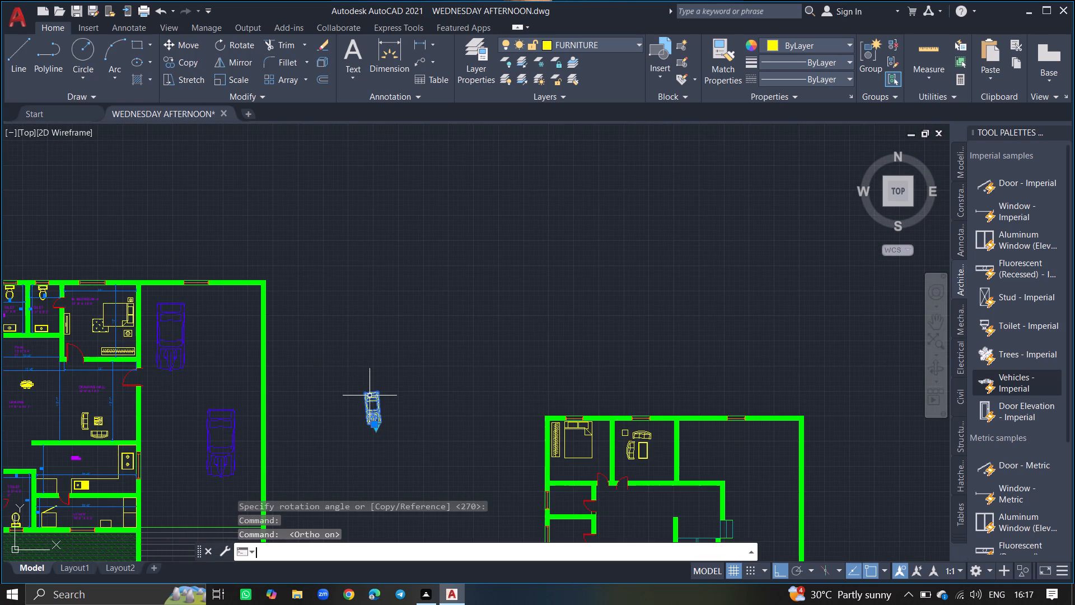
{"action": "type", "text": "RO"}
{"action": "key", "text": "Return"}
{"action": "left_click", "coordinate": [370, 395]}
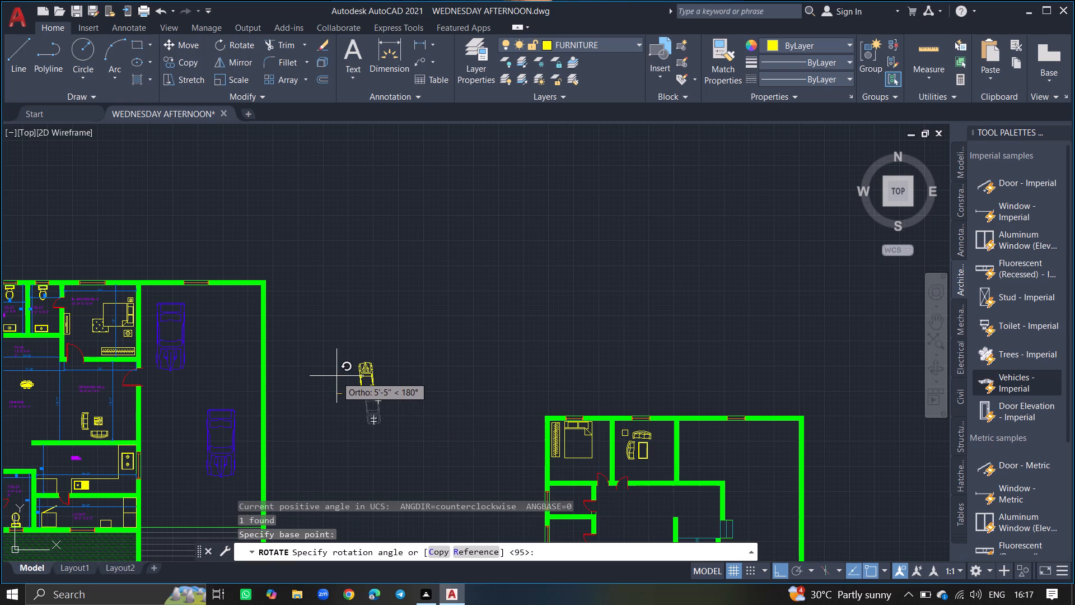
{"action": "left_click", "coordinate": [336, 376]}
Move the sports car with Ortho off into the large upper-right space of the second floor plan.
{"action": "left_click", "coordinate": [364, 373]}
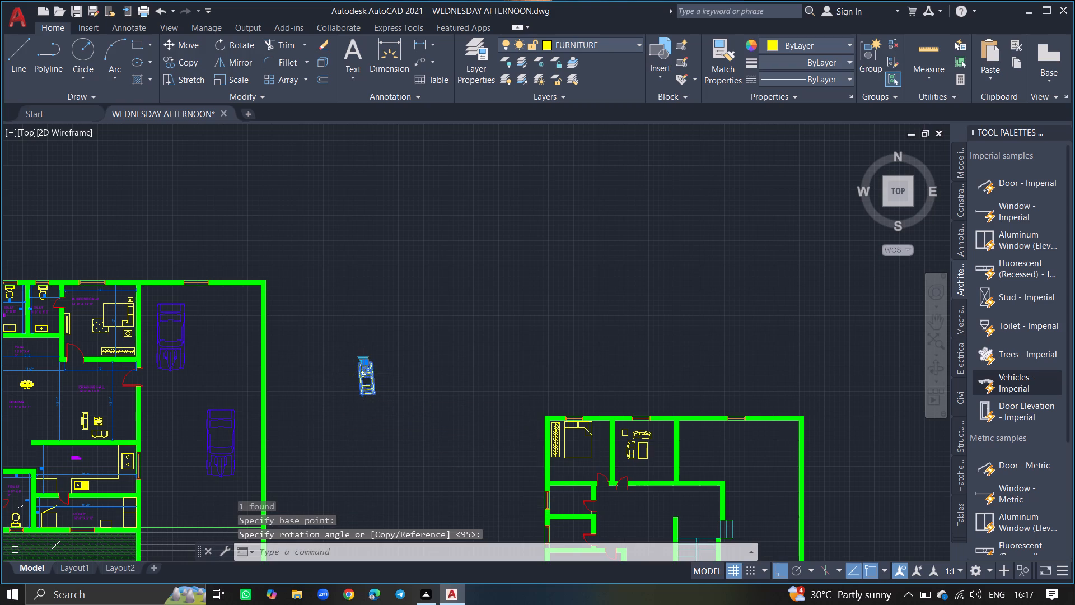
{"action": "type", "text": "MOV"}
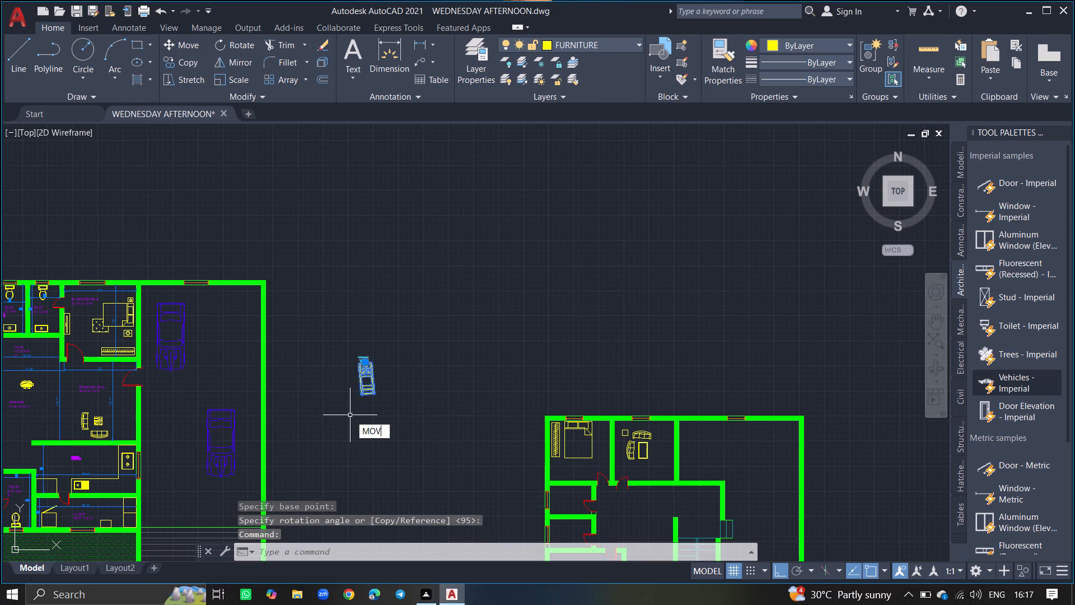
{"action": "key", "text": "e"}
{"action": "key", "text": "Return"}
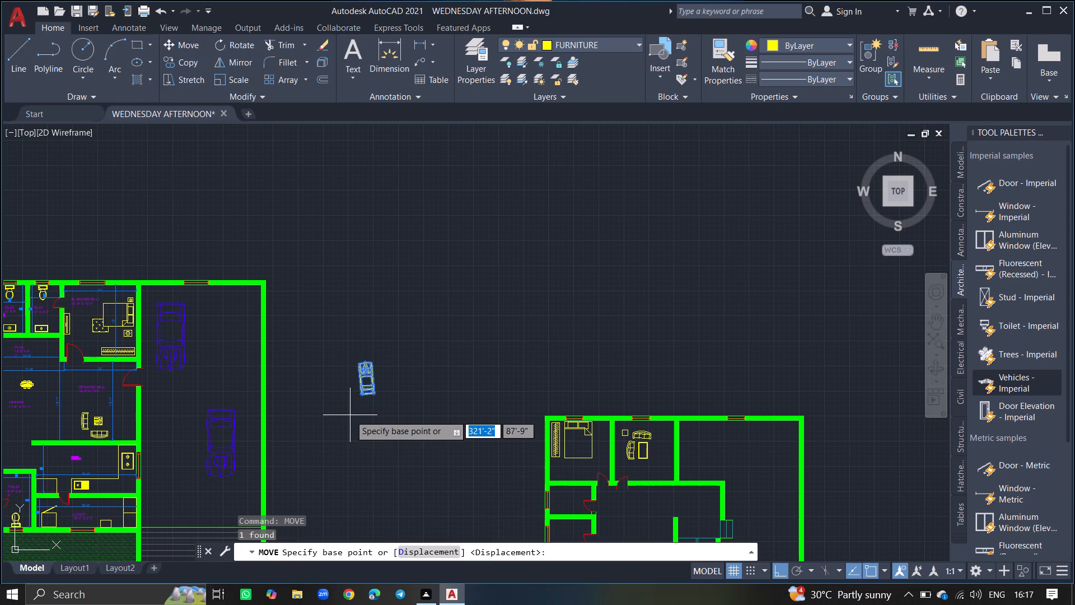
{"action": "left_click", "coordinate": [362, 376]}
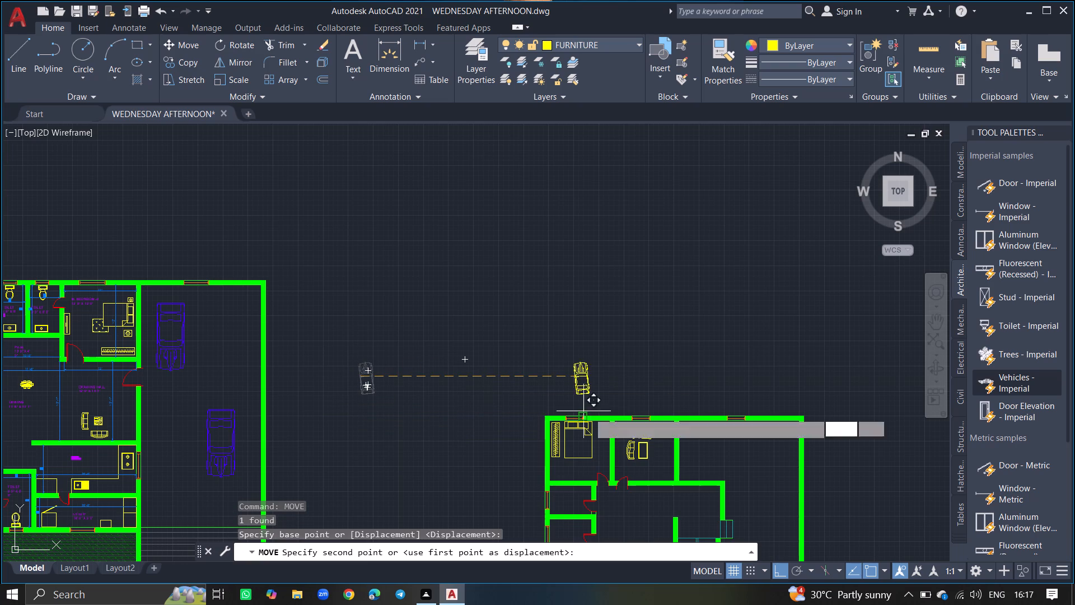
{"action": "key", "text": "F8"}
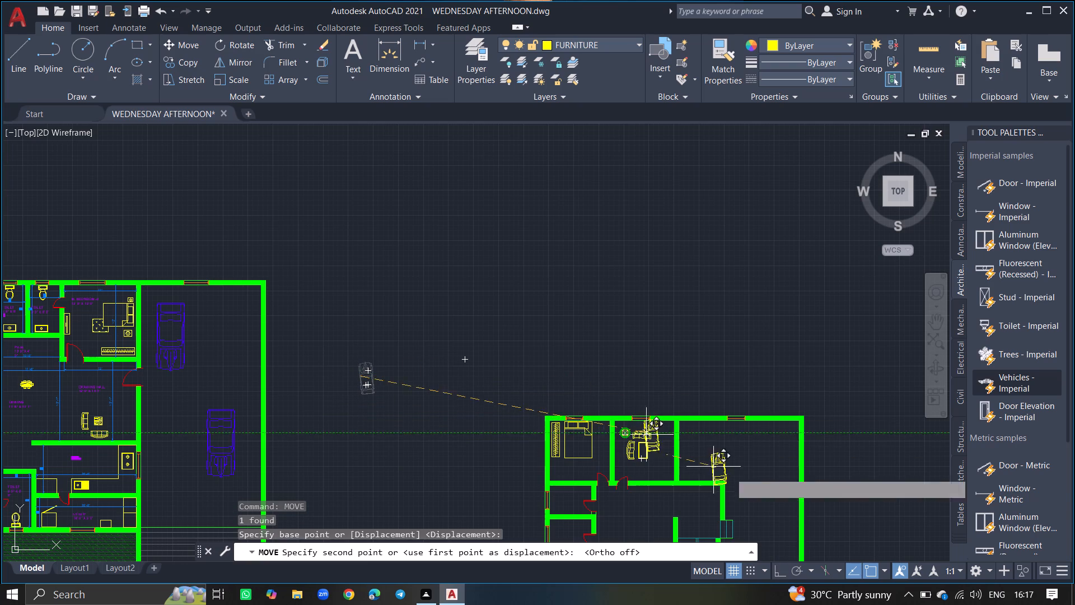
{"action": "left_click", "coordinate": [758, 463]}
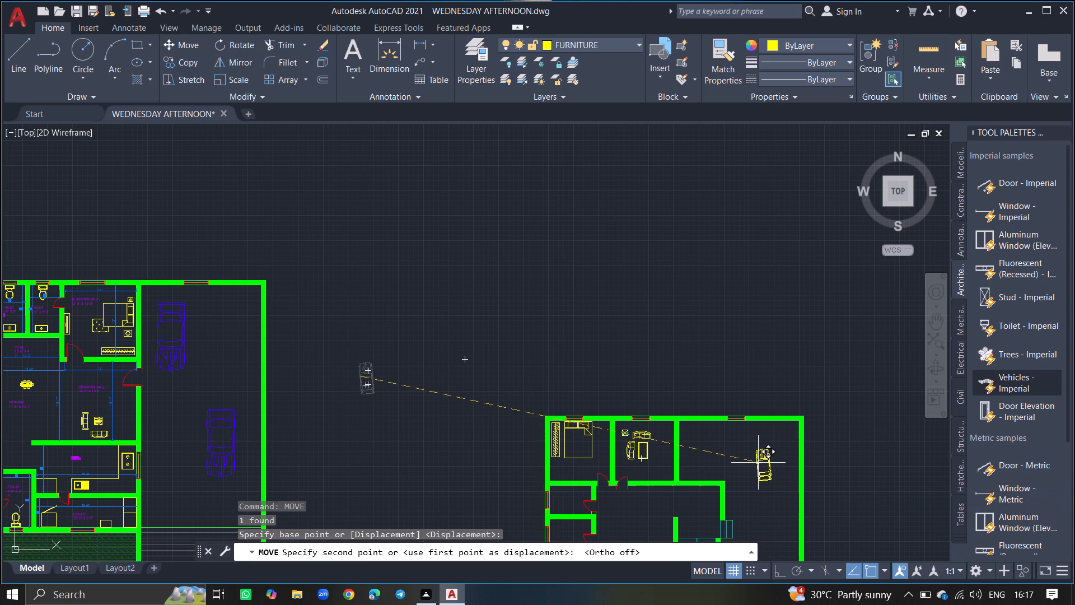
Scale the sports car up moderately, freehand, from a base point on its body in the upper-right space.
{"action": "left_click", "coordinate": [758, 463]}
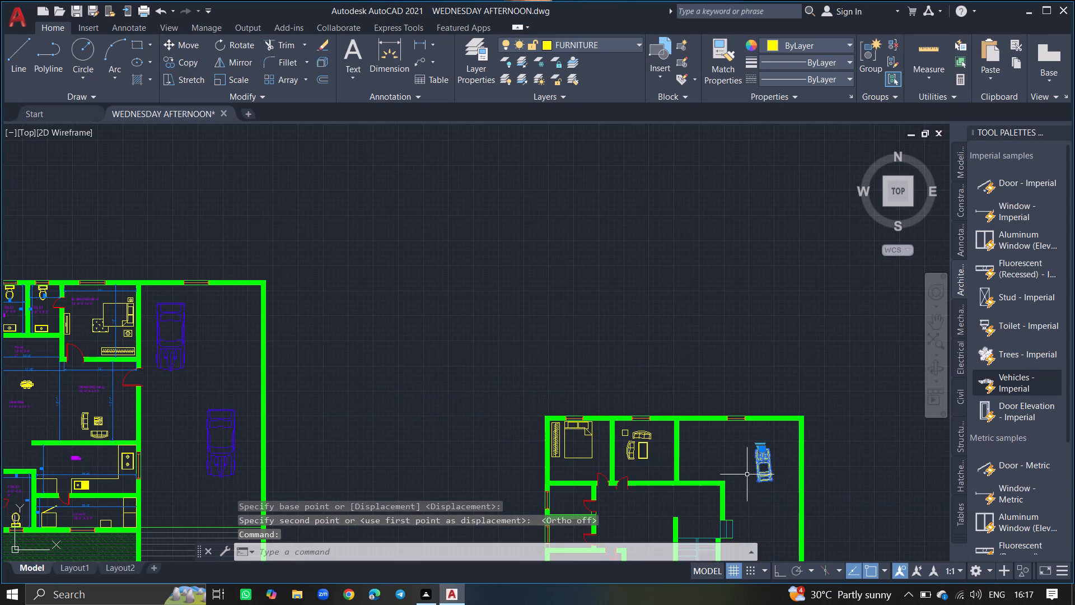
{"action": "type", "text": "SC"}
{"action": "key", "text": "Return"}
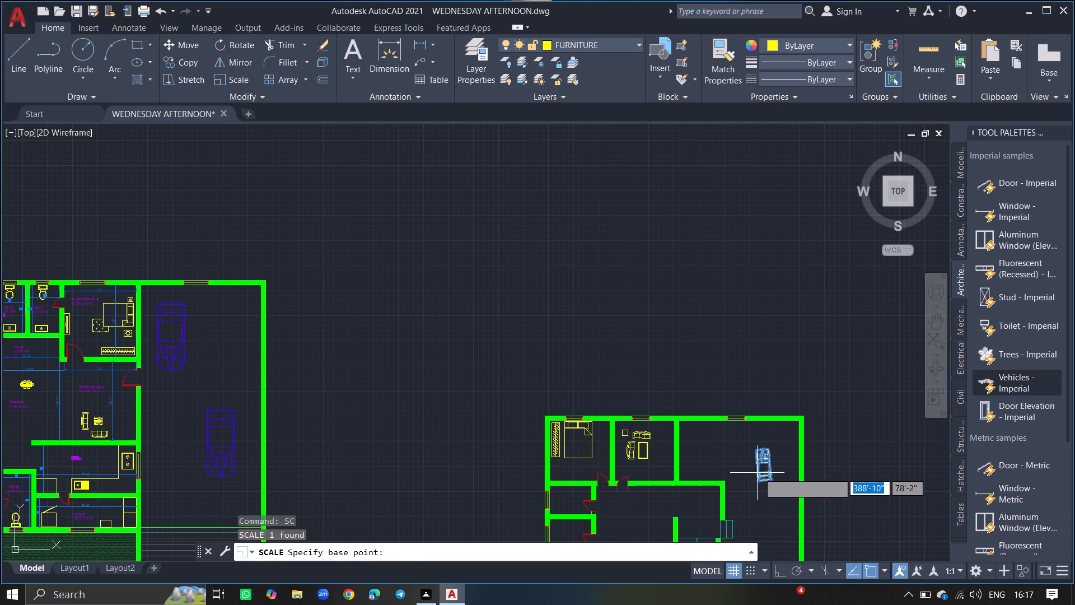
{"action": "left_click", "coordinate": [763, 469]}
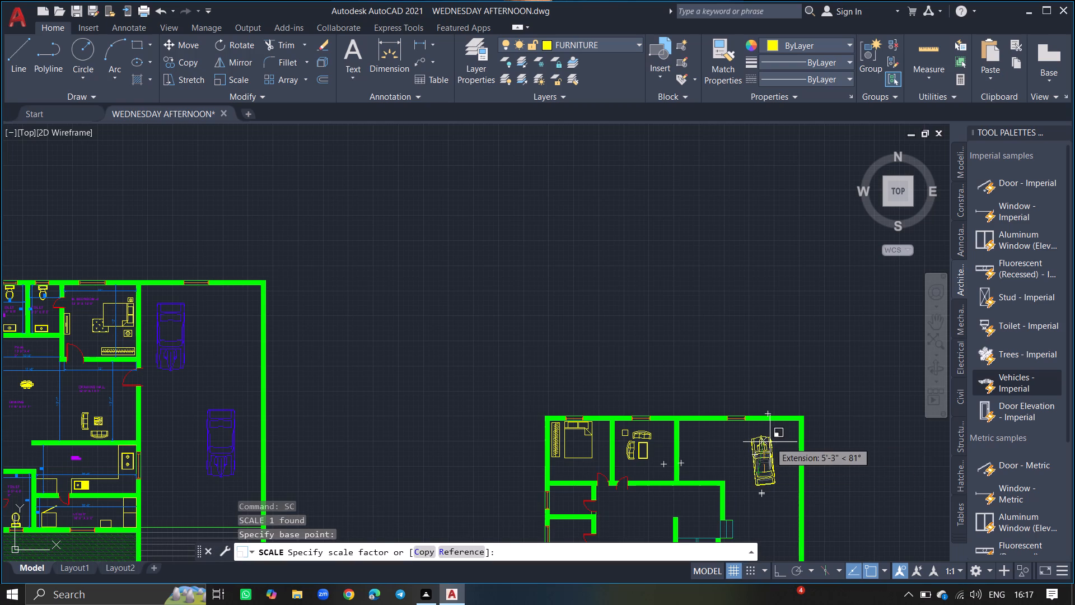
{"action": "left_click_drag", "start_coordinate": [770, 442], "coordinate": [760, 367]}
Copy the sports car about 14 ft straight down the parking space to place a second car.
{"action": "scroll", "coordinate": [760, 367], "scroll_direction": "down", "scroll_amount": 5, "text": "ctrl"}
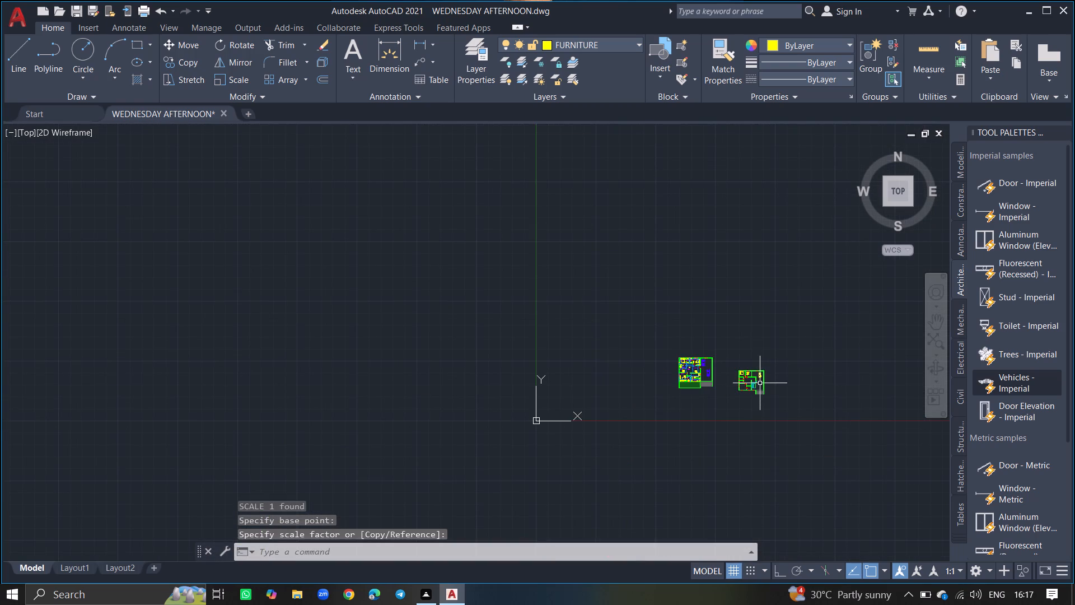
{"action": "scroll", "coordinate": [760, 383], "scroll_direction": "up", "scroll_amount": 6, "text": "ctrl"}
{"action": "left_click_drag", "start_coordinate": [751, 328], "coordinate": [750, 346]}
{"action": "type", "text": "COPY"}
{"action": "key", "text": "Return"}
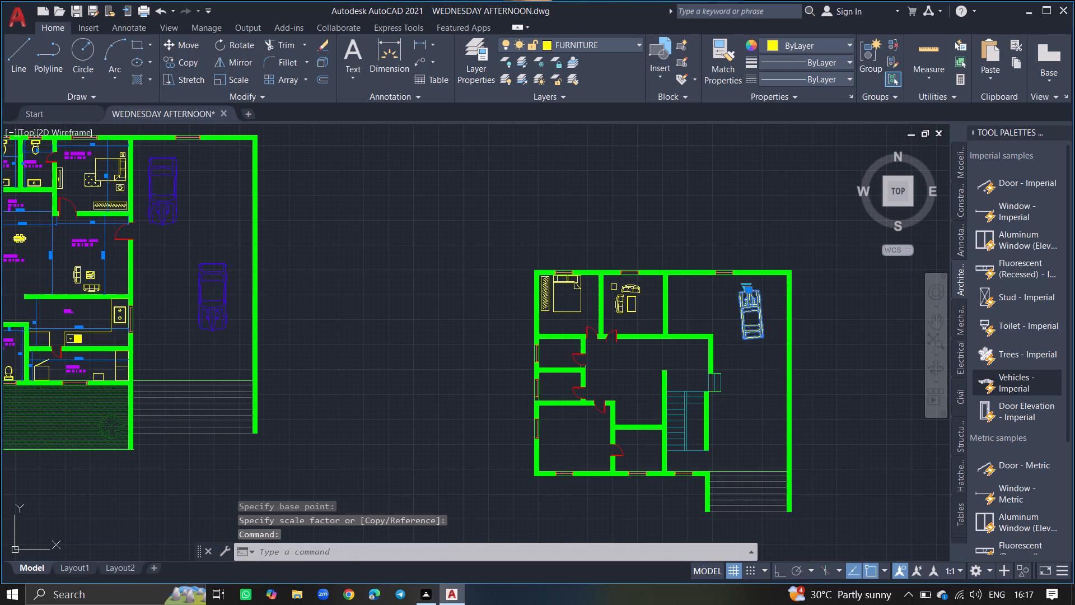
{"action": "left_click", "coordinate": [750, 333]}
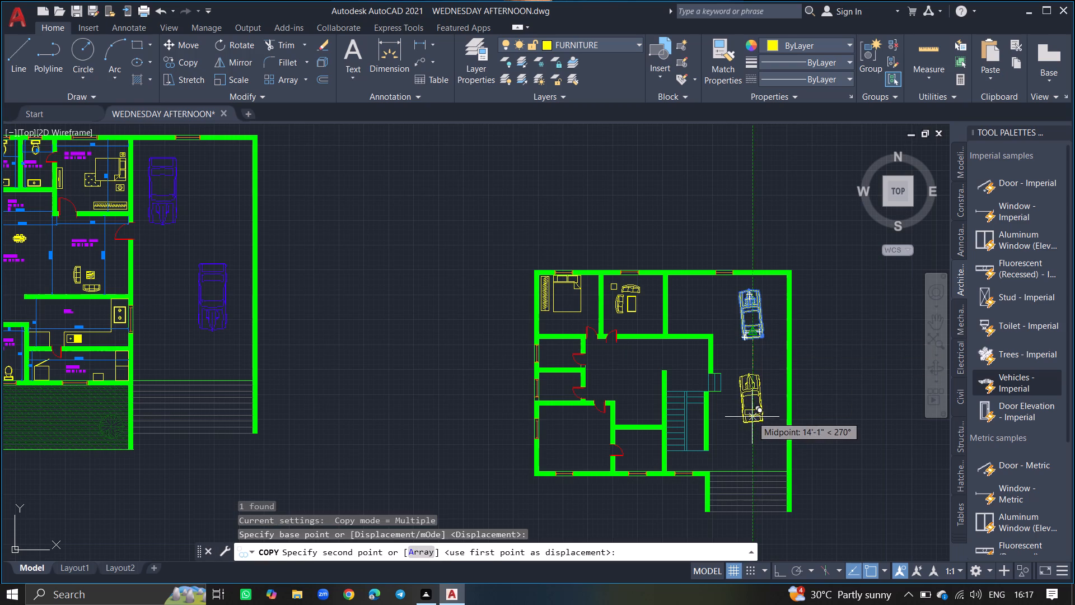
{"action": "left_click", "coordinate": [752, 419]}
{"action": "key", "text": "Escape"}
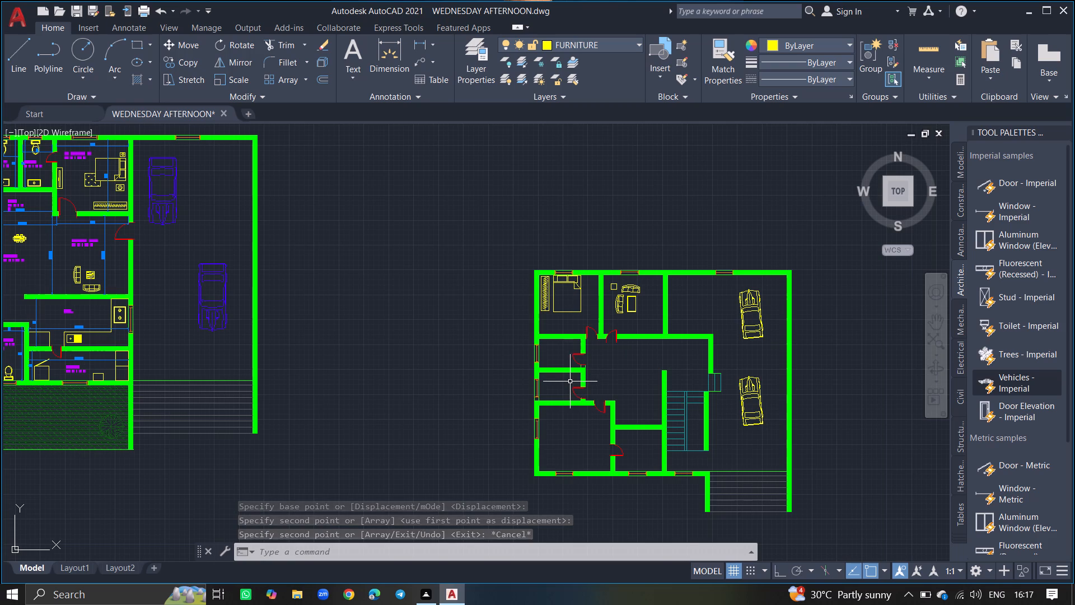
Insert the Toilet - top block from the House Designer.dwg sample blocks over the second floor plan.
{"action": "key", "text": "ctrl+2"}
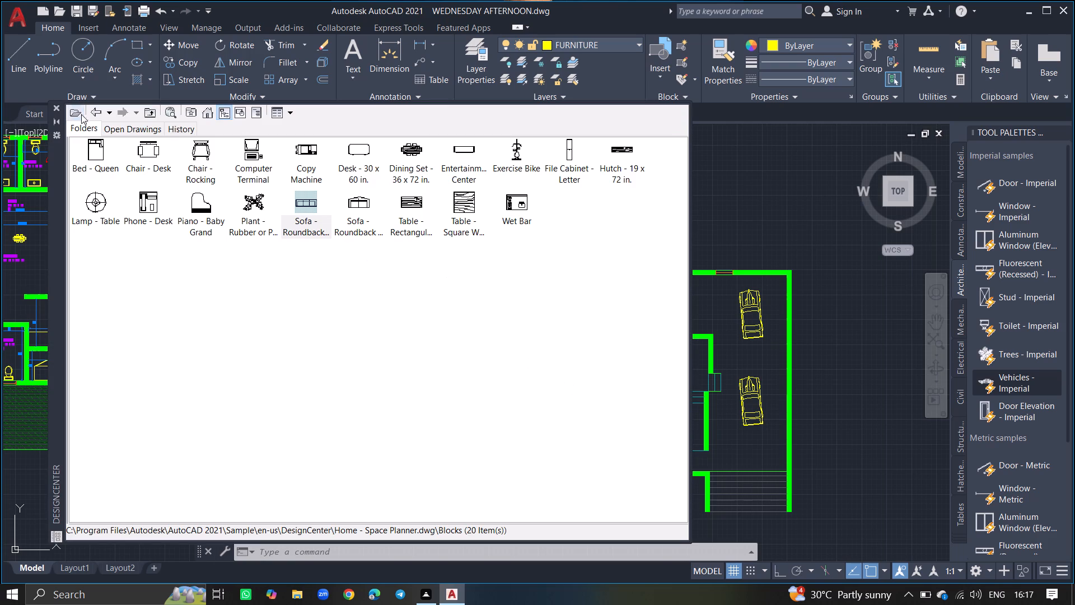
{"action": "left_click", "coordinate": [205, 114]}
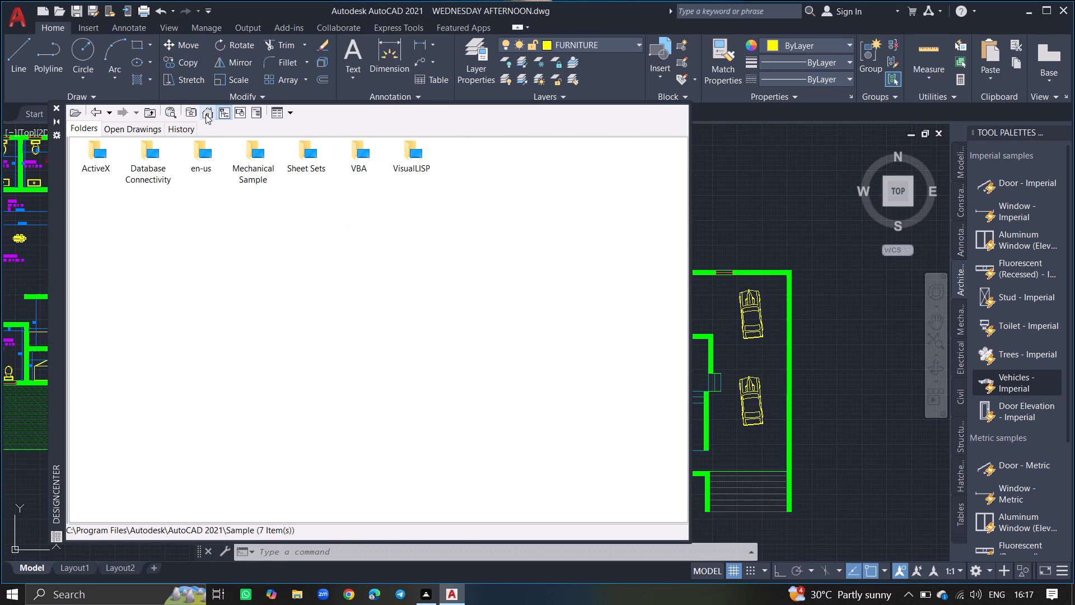
{"action": "left_click", "coordinate": [200, 162]}
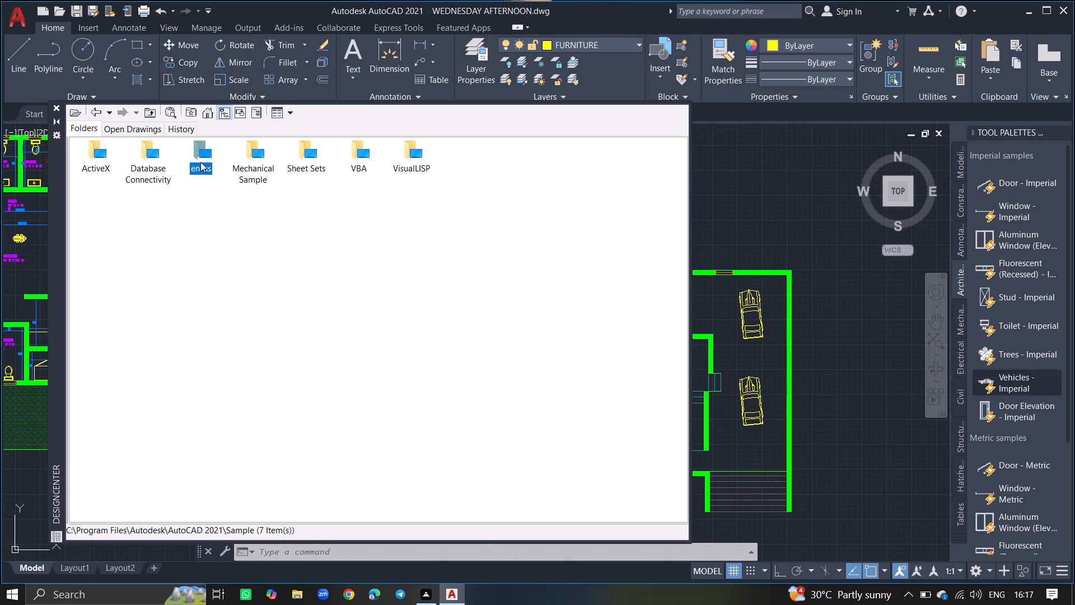
{"action": "double_click", "coordinate": [200, 162]}
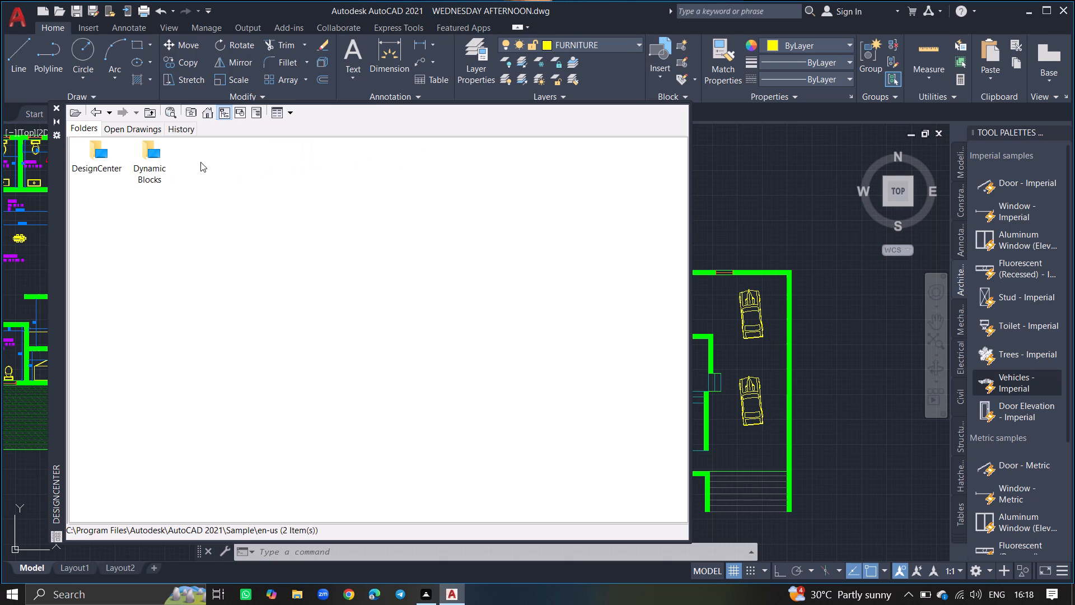
{"action": "double_click", "coordinate": [97, 165]}
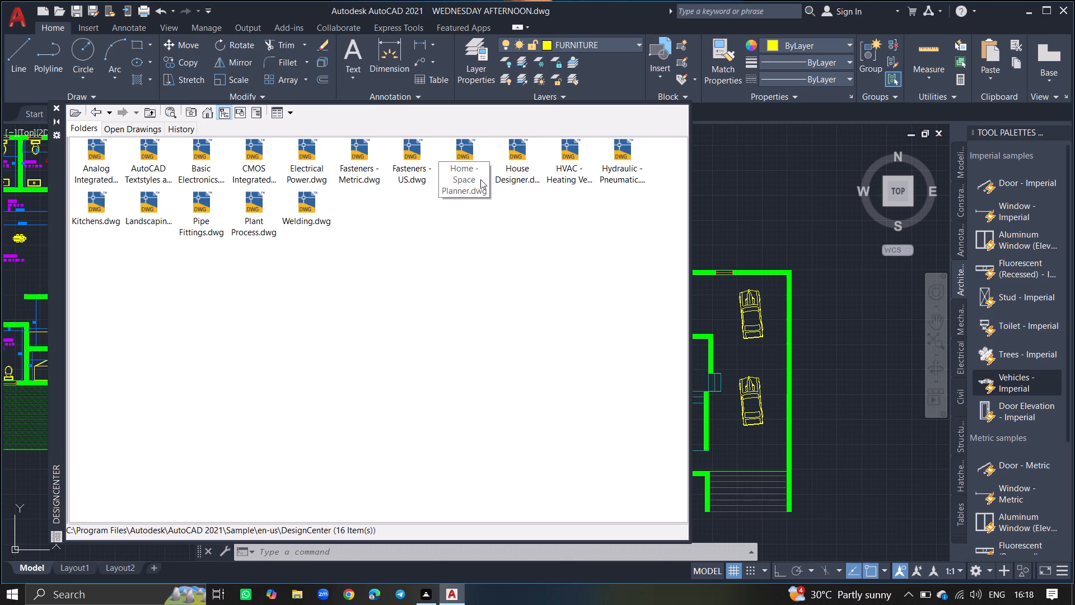
{"action": "double_click", "coordinate": [526, 161]}
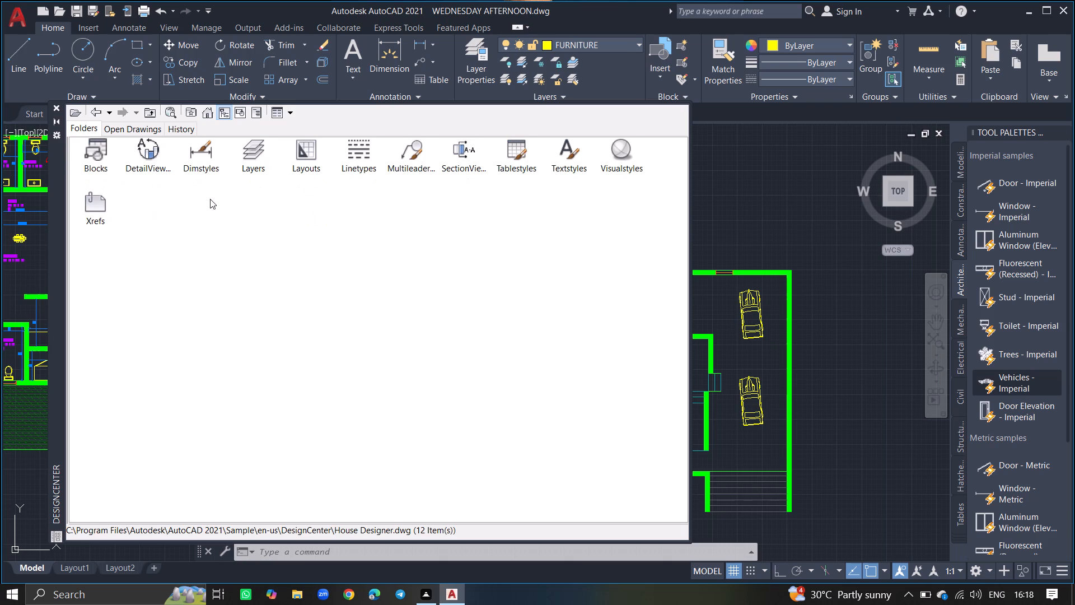
{"action": "double_click", "coordinate": [96, 156]}
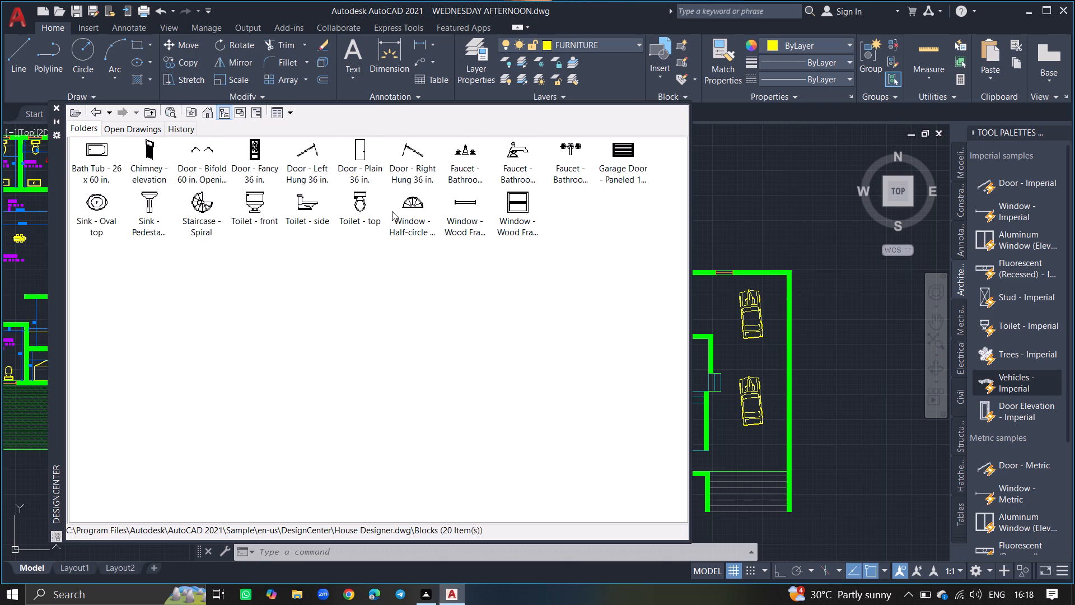
{"action": "left_click", "coordinate": [354, 206]}
{"action": "left_click_drag", "start_coordinate": [354, 206], "coordinate": [755, 319]}
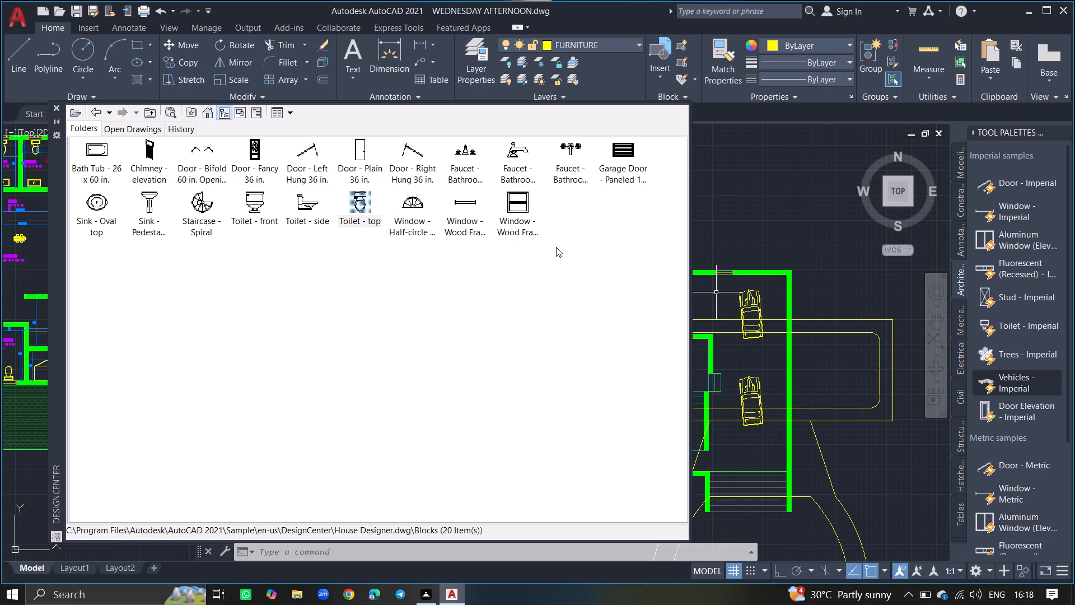
{"action": "left_click", "coordinate": [54, 106]}
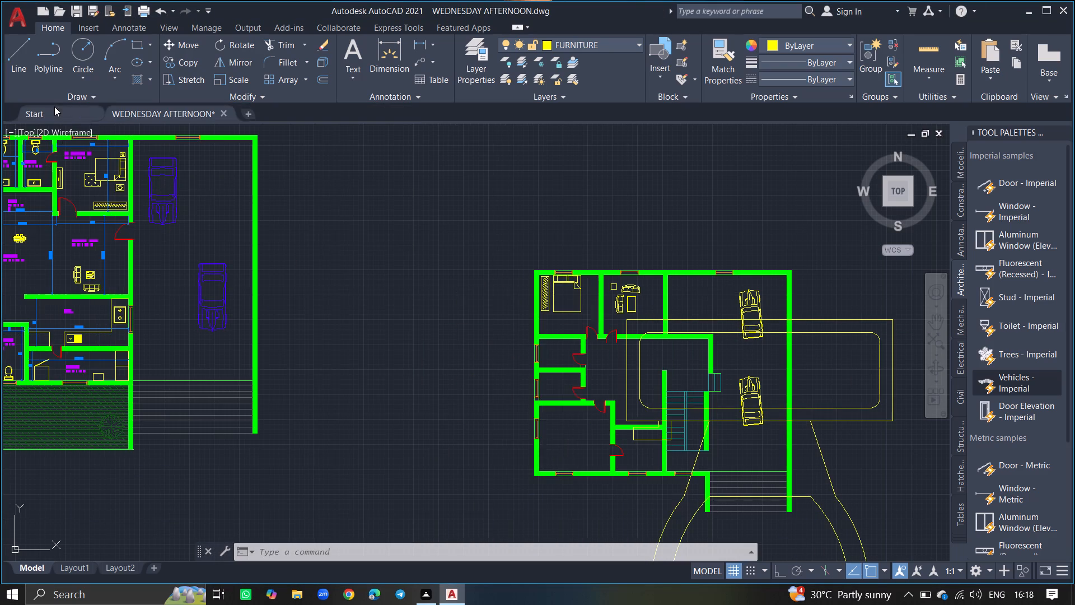
Scale the oversized toilet down freehand from a base point near the lower sports car until it is roughly car-sized.
{"action": "scroll", "coordinate": [198, 210], "scroll_direction": "down", "scroll_amount": 4, "text": "ctrl"}
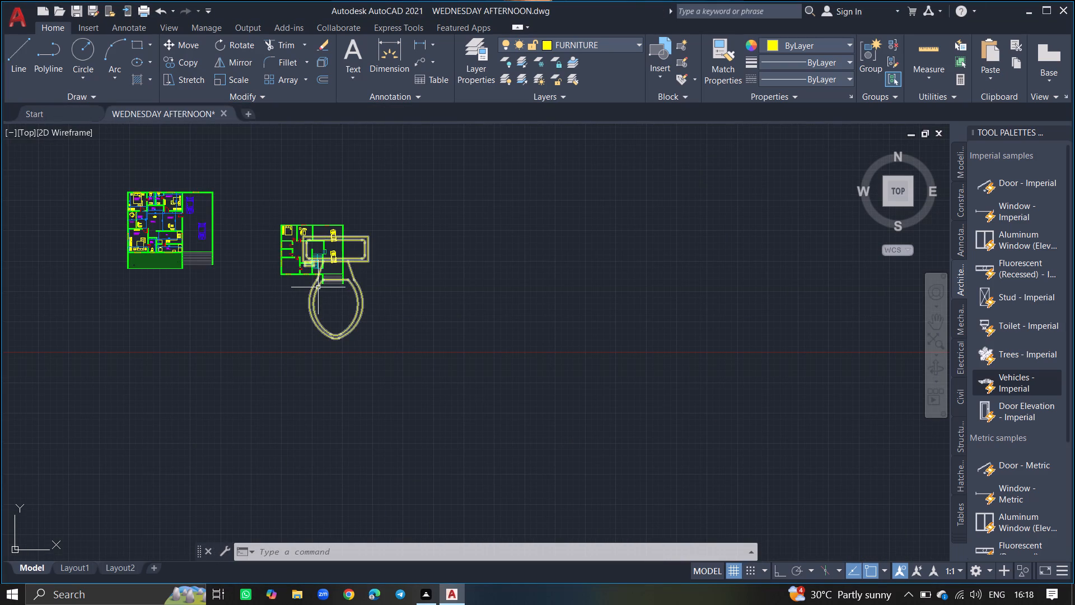
{"action": "left_click", "coordinate": [316, 287]}
{"action": "type", "text": "SC"}
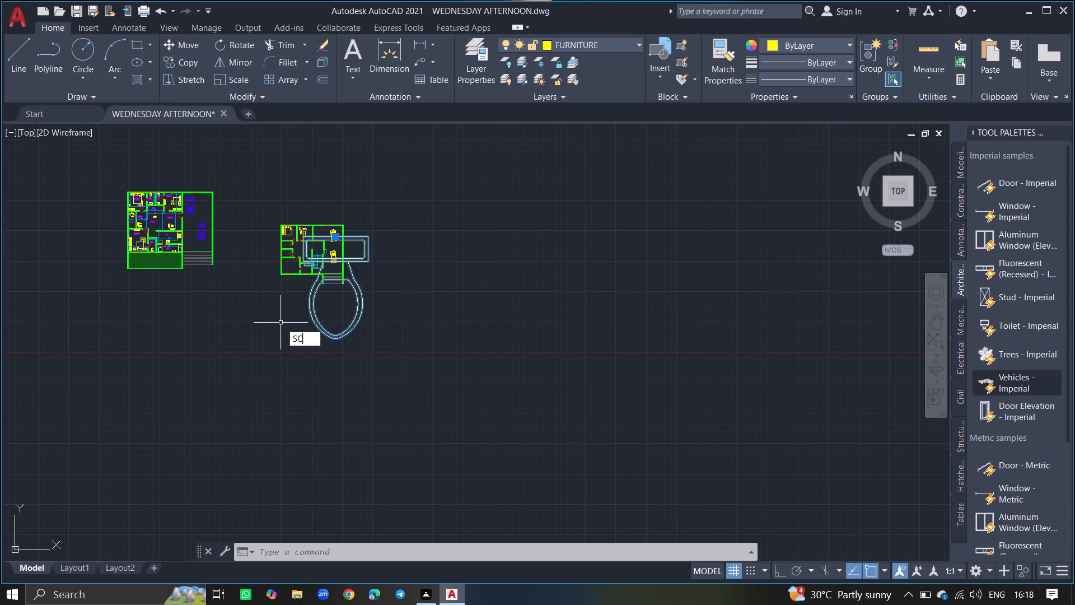
{"action": "key", "text": "Return"}
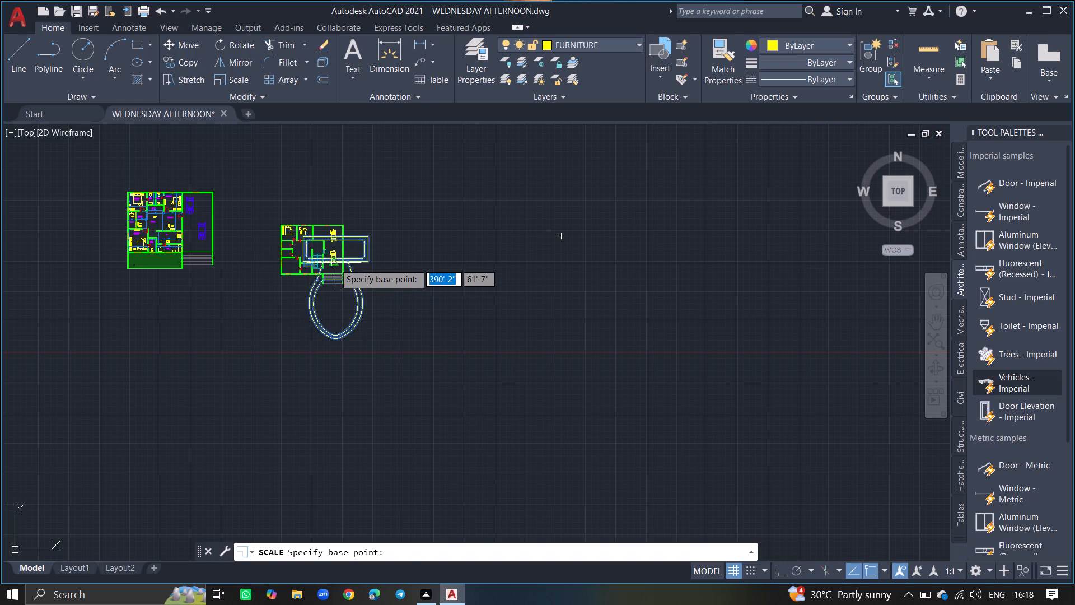
{"action": "left_click", "coordinate": [334, 262]}
{"action": "scroll", "coordinate": [335, 234], "scroll_direction": "up", "scroll_amount": 4, "text": "ctrl"}
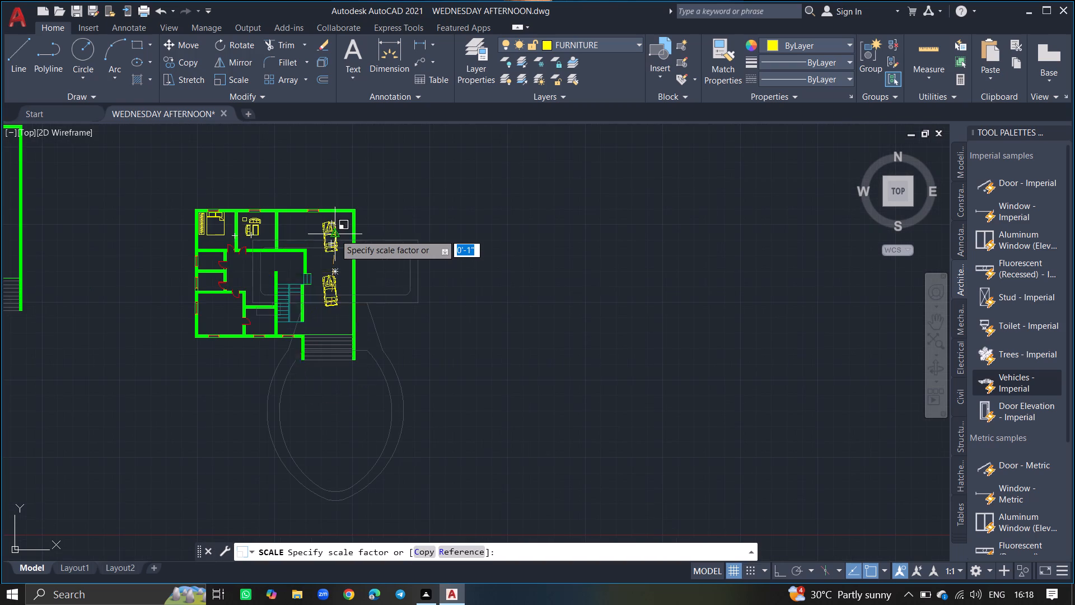
{"action": "scroll", "coordinate": [334, 278], "scroll_direction": "up", "scroll_amount": 13, "text": "ctrl"}
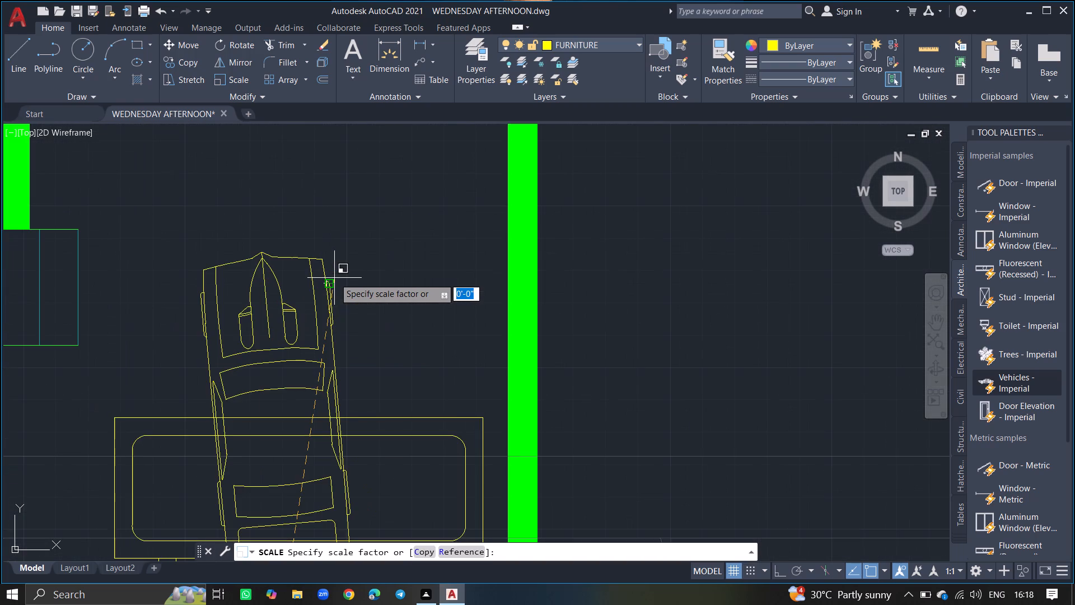
{"action": "scroll", "coordinate": [334, 278], "scroll_direction": "down", "scroll_amount": 5, "text": "ctrl"}
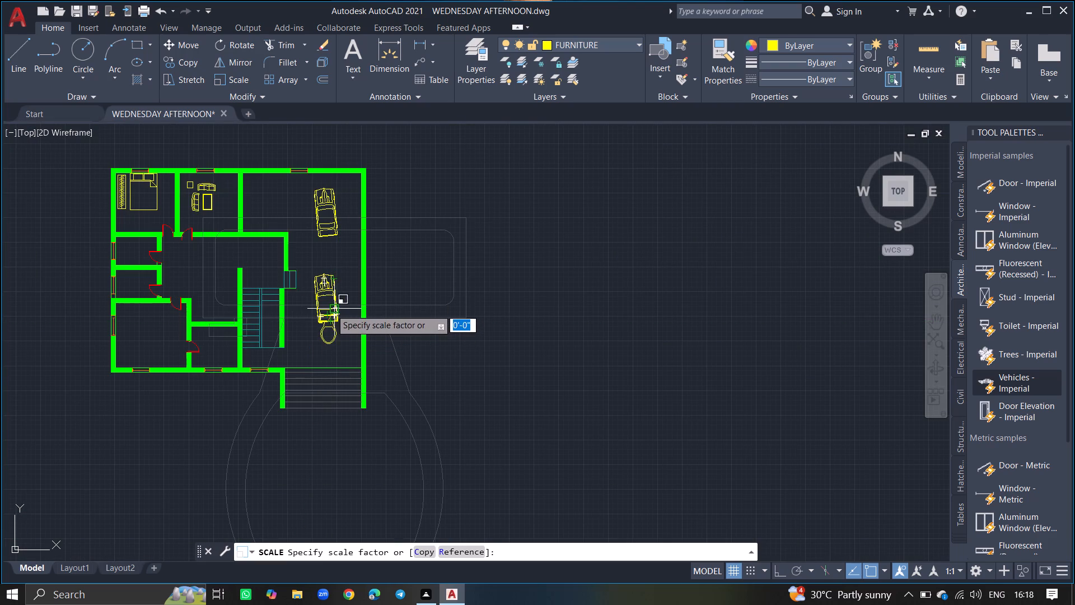
{"action": "scroll", "coordinate": [331, 307], "scroll_direction": "down", "scroll_amount": 3, "text": "ctrl"}
{"action": "scroll", "coordinate": [331, 307], "scroll_direction": "up", "scroll_amount": 5, "text": "ctrl"}
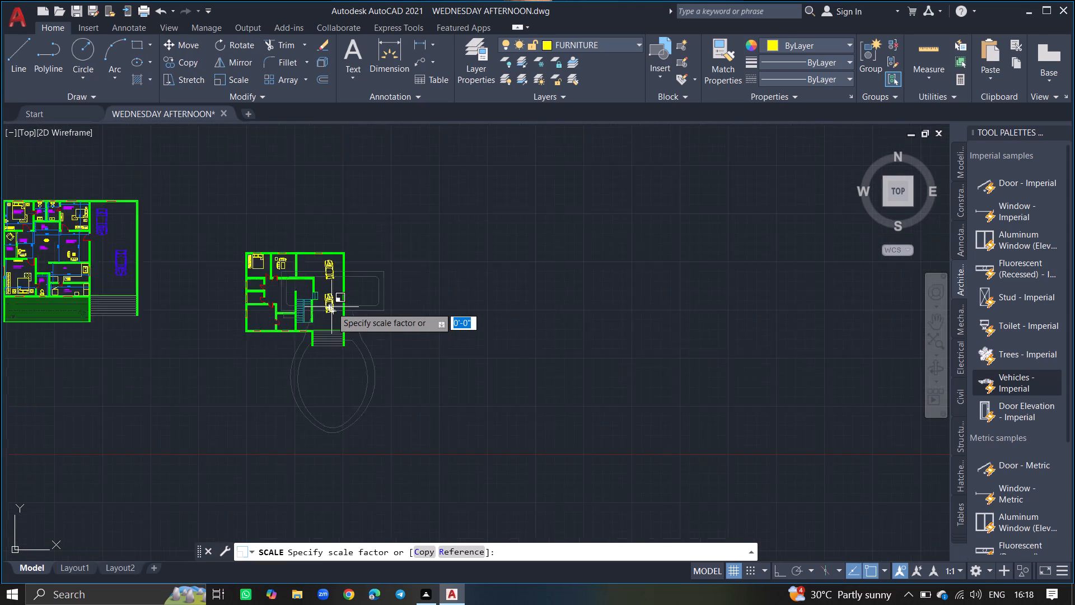
{"action": "scroll", "coordinate": [331, 307], "scroll_direction": "up", "scroll_amount": 4, "text": "ctrl"}
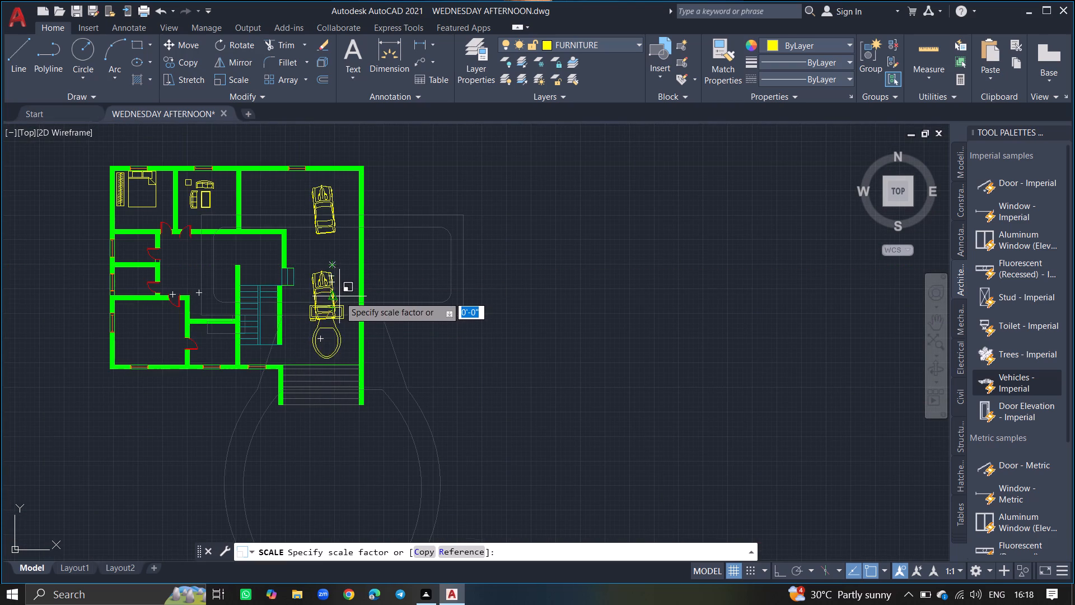
{"action": "left_click", "coordinate": [339, 306]}
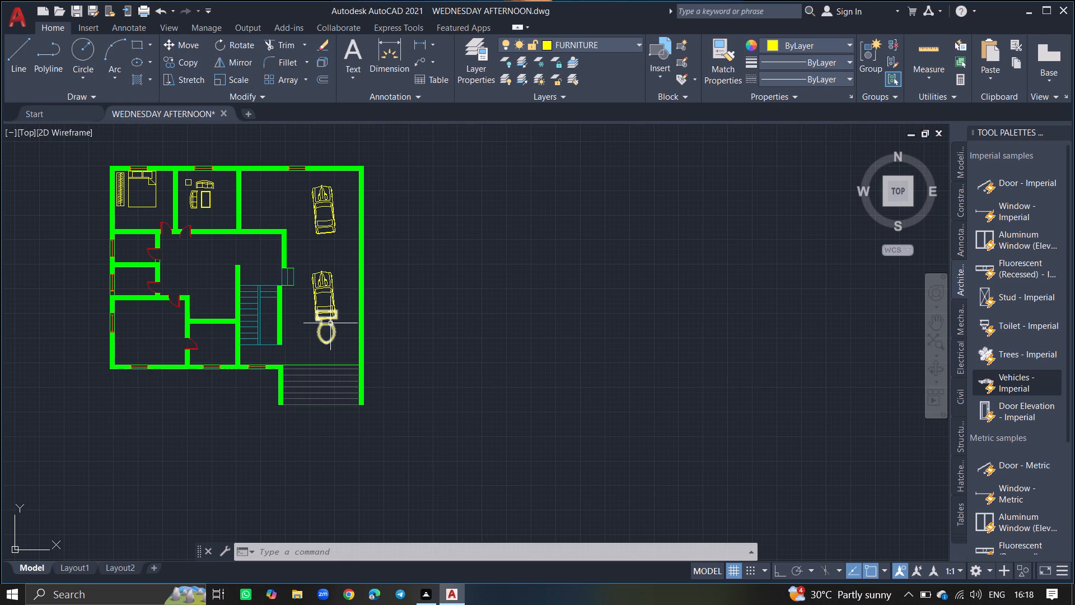
Move the toilet from the parking space into the small lower room beside the staircase.
{"action": "left_click_drag", "start_coordinate": [330, 323], "coordinate": [286, 337]}
{"action": "type", "text": "MOVE"}
{"action": "key", "text": "Return"}
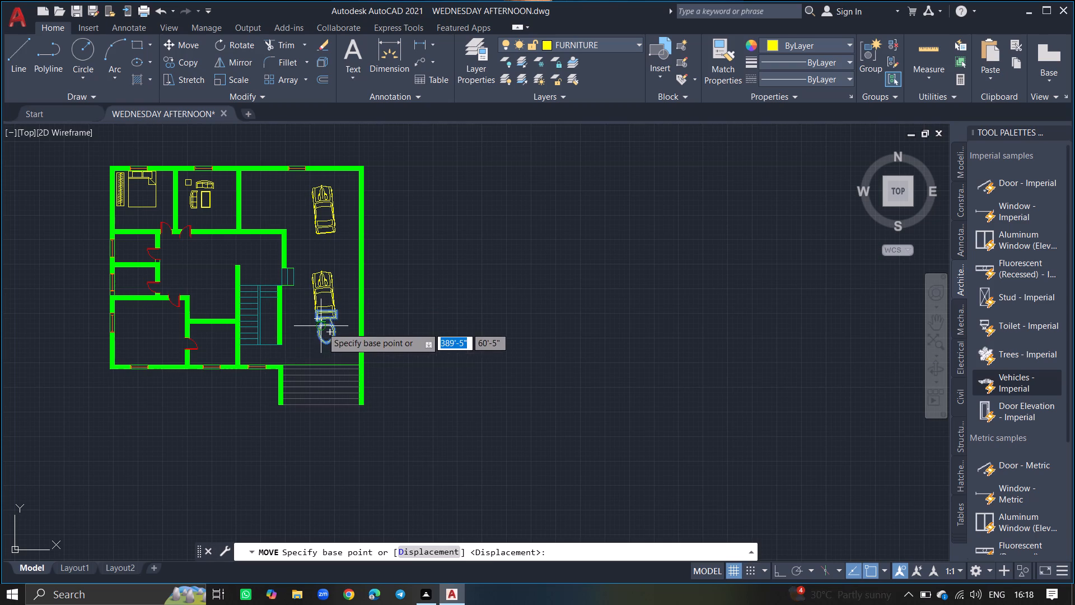
{"action": "left_click", "coordinate": [322, 327]}
{"action": "scroll", "coordinate": [213, 337], "scroll_direction": "up", "scroll_amount": 4, "text": "ctrl"}
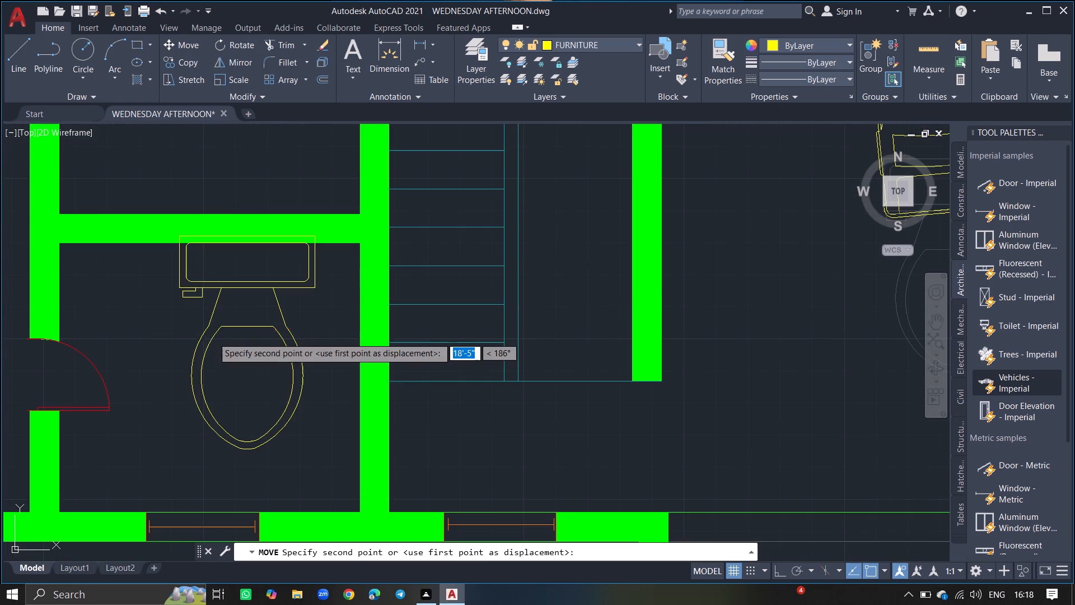
{"action": "left_click", "coordinate": [185, 375]}
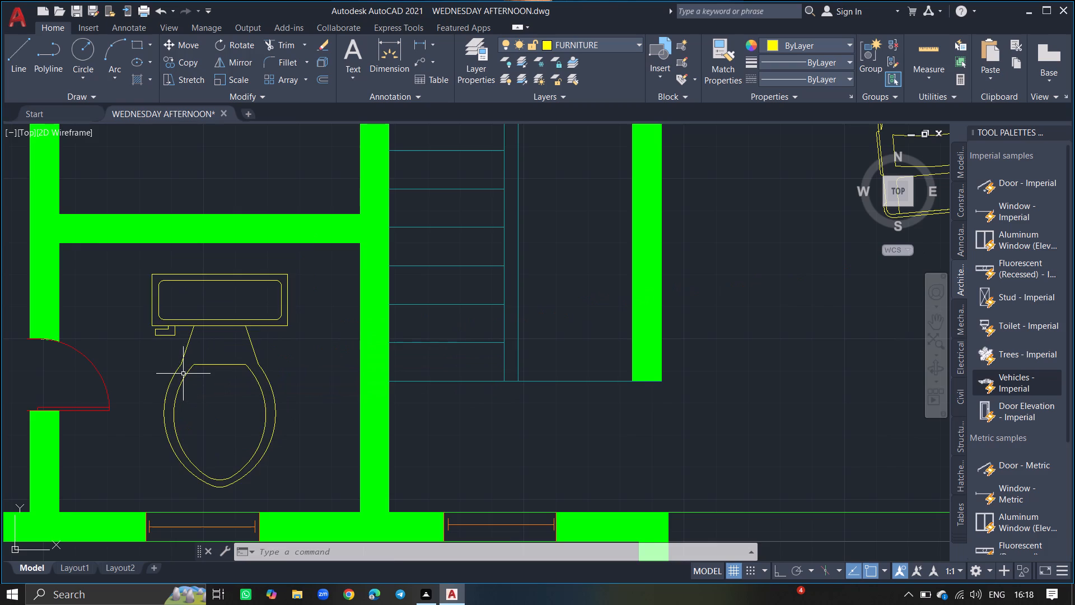
Scale the toilet down freehand to roughly one-fifth of its size inside the small lower room.
{"action": "left_click", "coordinate": [183, 374]}
{"action": "left_click", "coordinate": [158, 404]}
{"action": "type", "text": "SC"}
{"action": "key", "text": "Return"}
{"action": "left_click", "coordinate": [158, 404]}
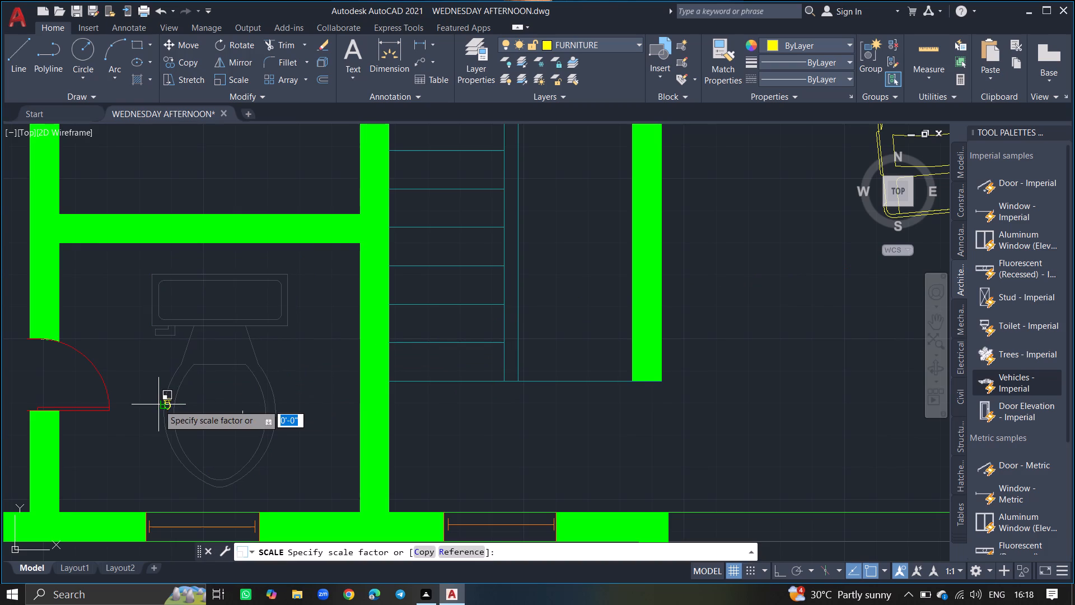
{"action": "left_click", "coordinate": [166, 383]}
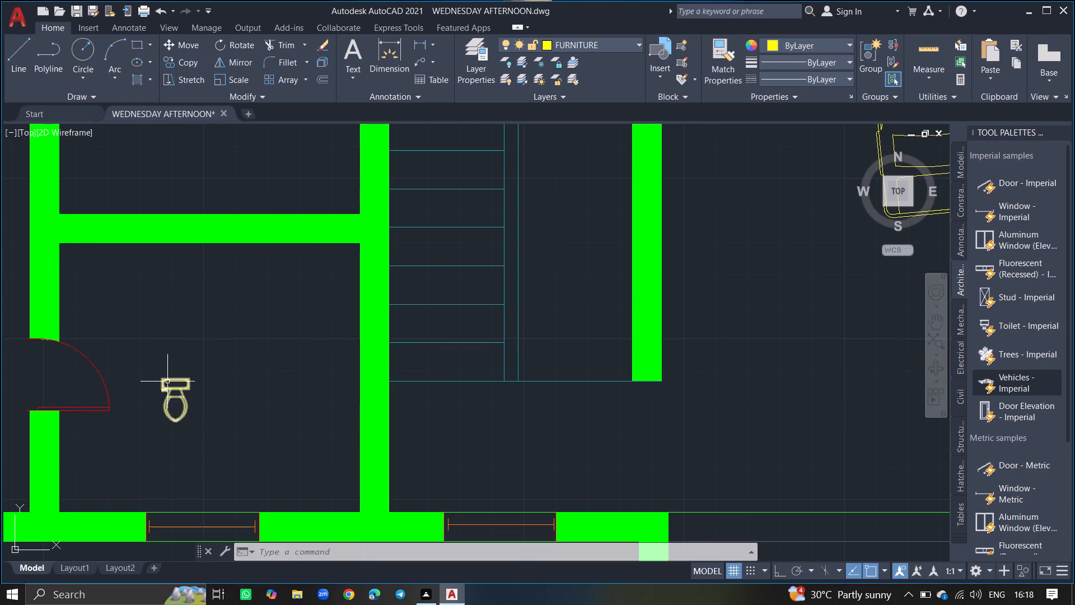
Rotate the toilet 180° so its tank faces the room's lower wall.
{"action": "left_click", "coordinate": [167, 381]}
{"action": "type", "text": "RO"}
{"action": "key", "text": "Return"}
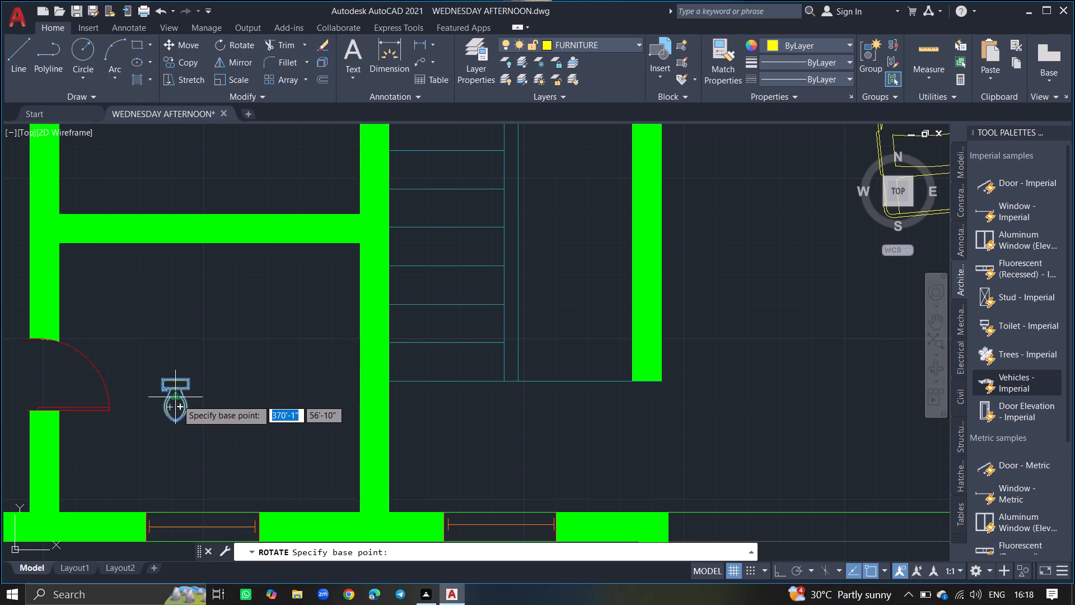
{"action": "left_click", "coordinate": [177, 399]}
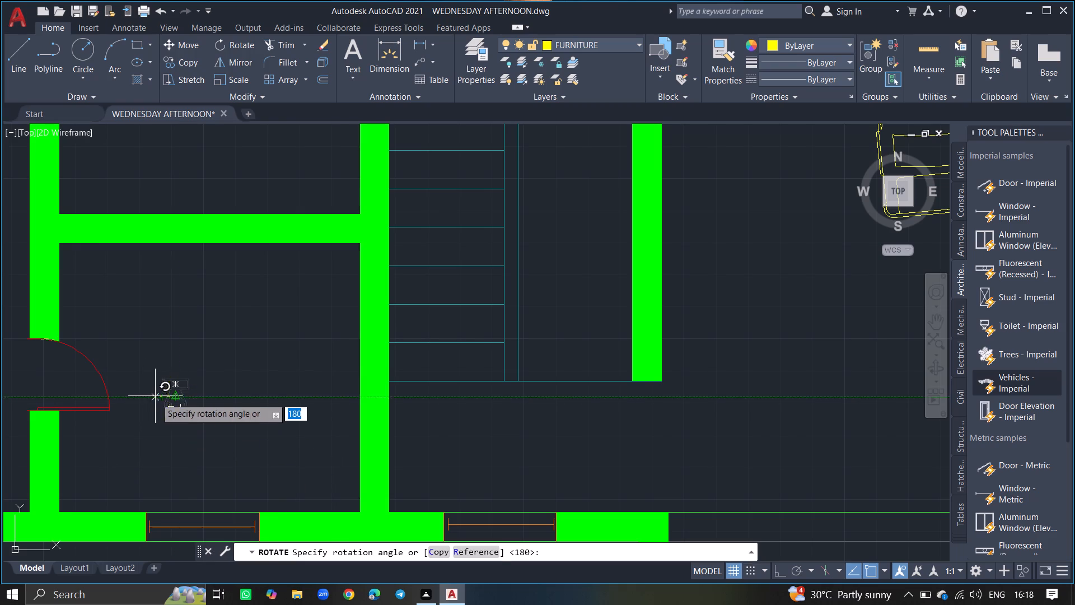
{"action": "left_click", "coordinate": [154, 398]}
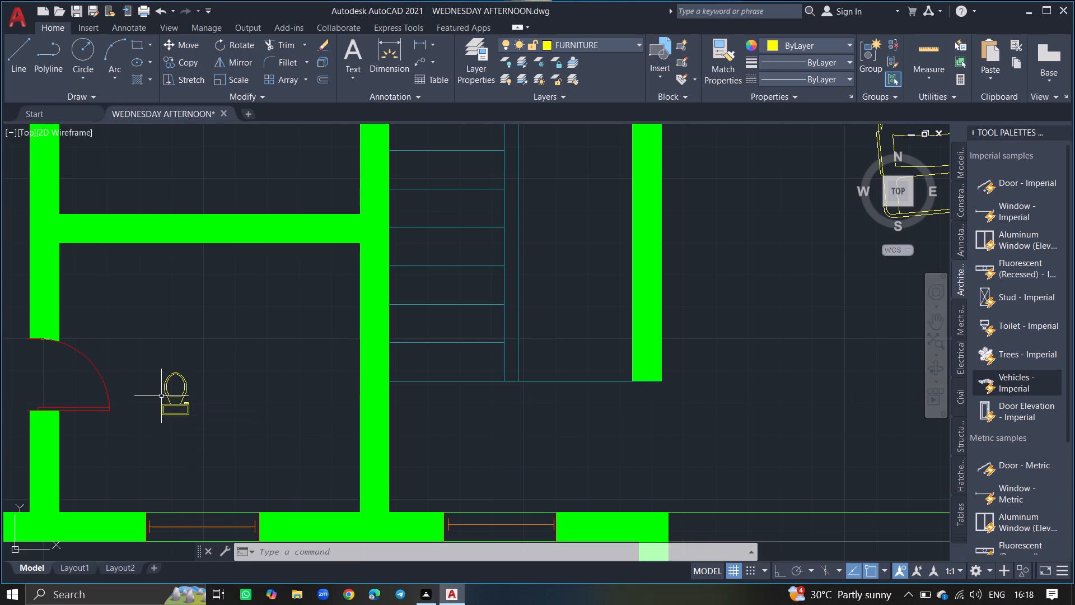
Scale the rotated toilet up freehand to nearly twice its size.
{"action": "left_click_drag", "start_coordinate": [166, 395], "coordinate": [143, 432]}
{"action": "type", "text": "SC"}
{"action": "key", "text": "Return"}
{"action": "left_click_drag", "start_coordinate": [177, 398], "coordinate": [180, 343]}
{"action": "left_click", "coordinate": [180, 357]}
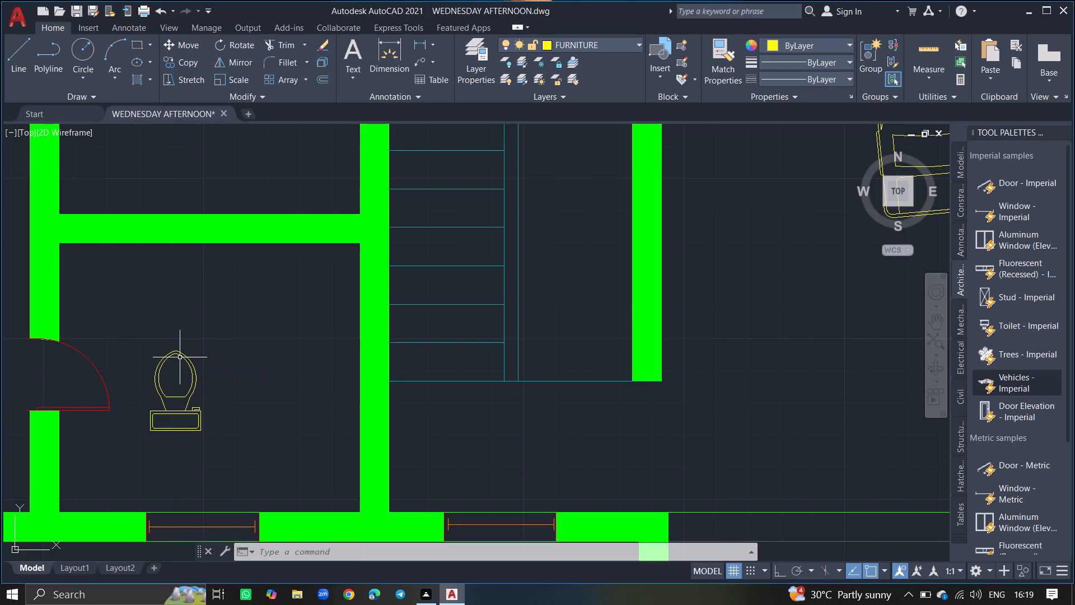
Move the toilet down so its tank sits close to the lower wall, in front of the window.
{"action": "left_click_drag", "start_coordinate": [180, 354], "coordinate": [240, 357]}
{"action": "type", "text": "MOVE"}
{"action": "key", "text": "Return"}
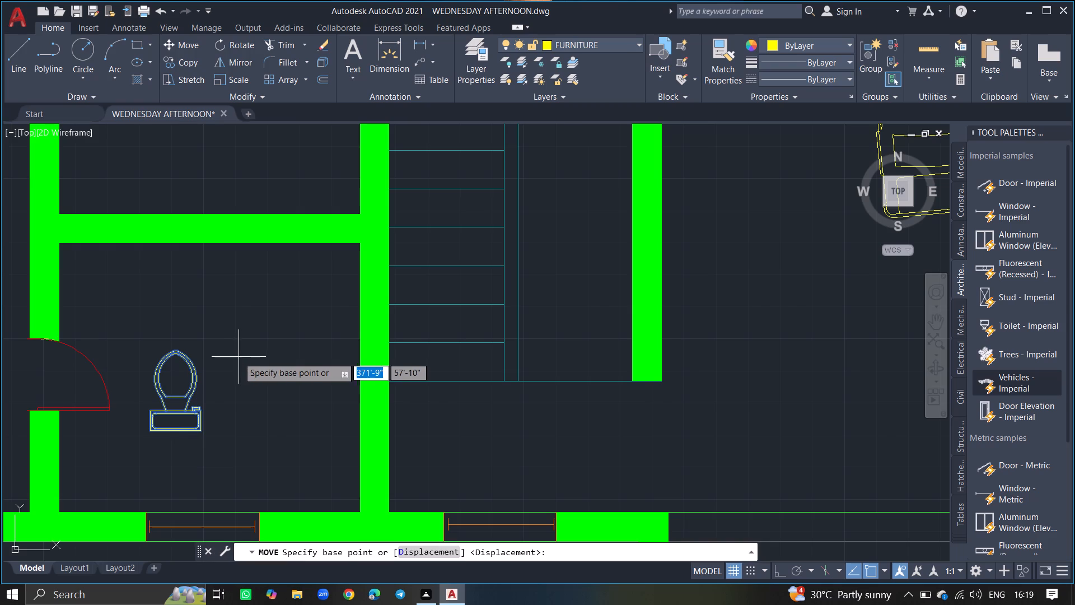
{"action": "left_click", "coordinate": [176, 417]}
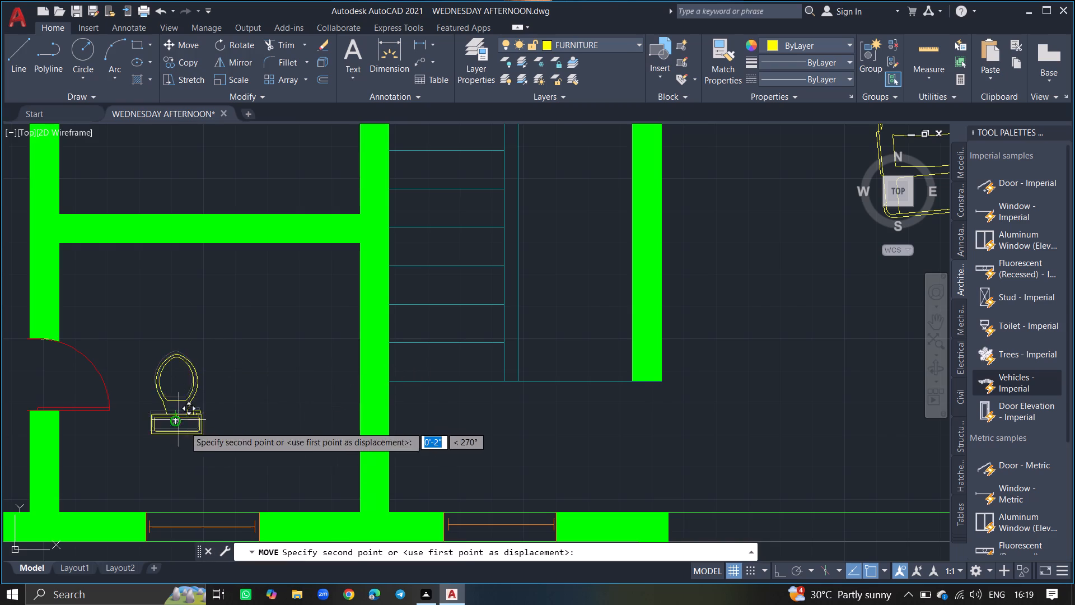
{"action": "left_click_drag", "start_coordinate": [202, 483], "coordinate": [216, 418]}
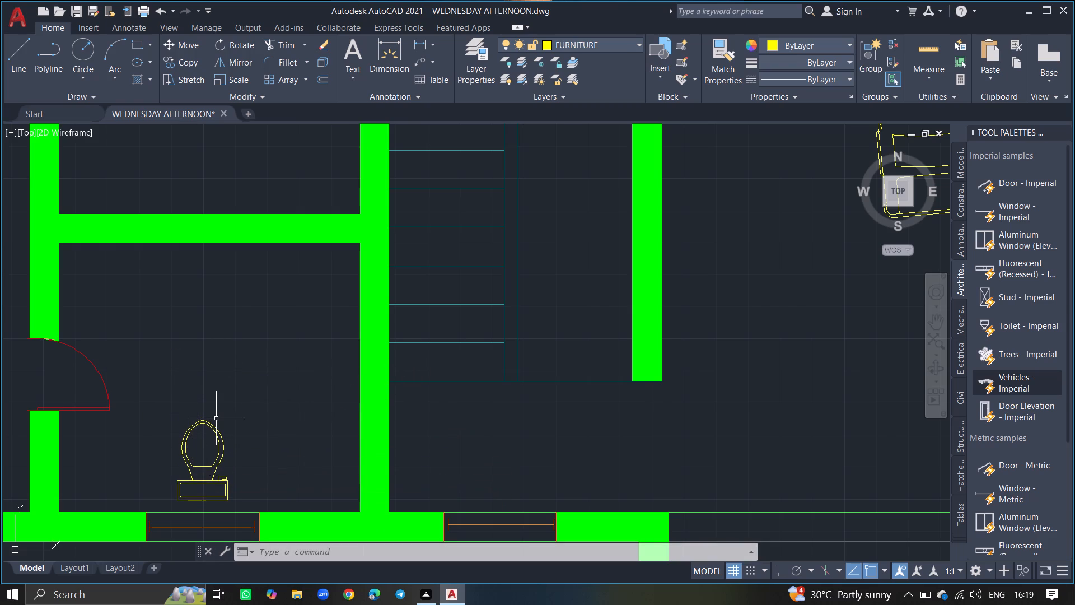
{"action": "scroll", "coordinate": [216, 418], "scroll_direction": "down", "scroll_amount": 5, "text": "ctrl"}
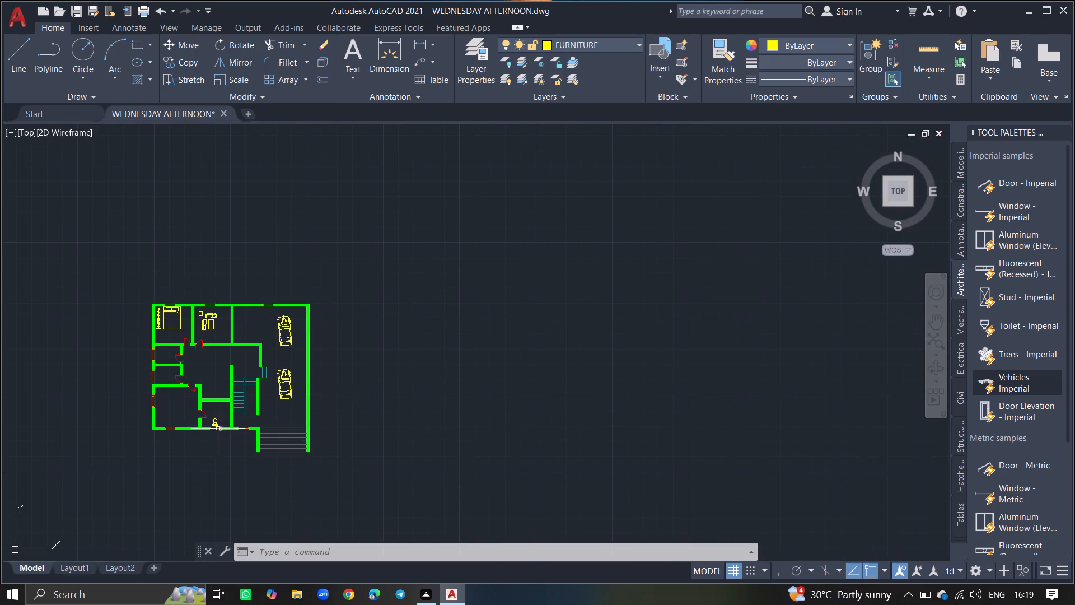
Copy the toilet from the small lower room into the upper of the two small bathrooms along the plan's left wall.
{"action": "scroll", "coordinate": [217, 425], "scroll_direction": "up", "scroll_amount": 4, "text": "ctrl"}
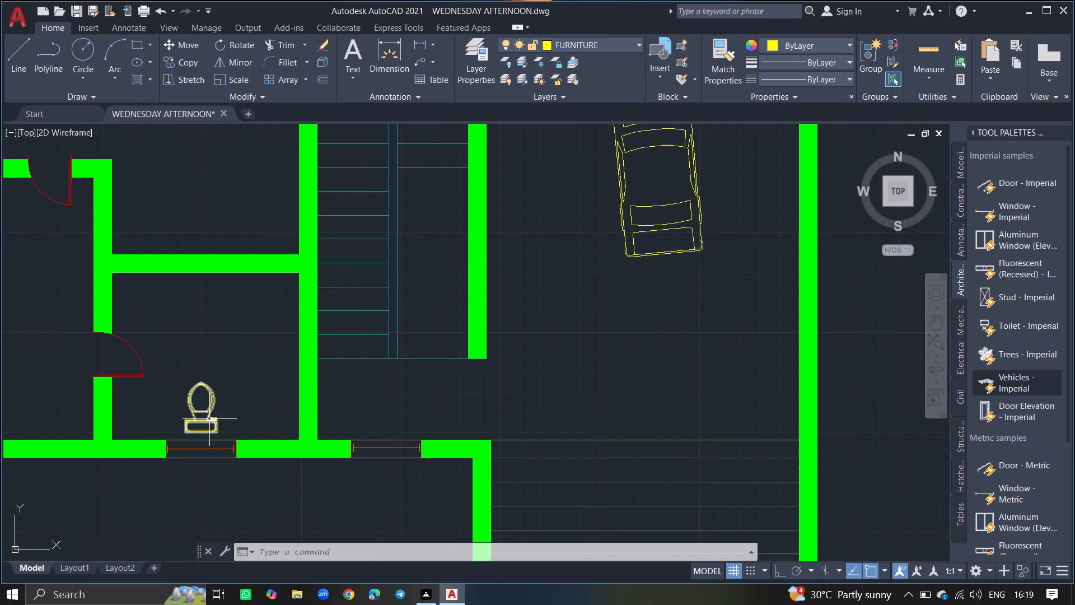
{"action": "left_click", "coordinate": [209, 419]}
{"action": "type", "text": "COPY"}
{"action": "key", "text": "Return"}
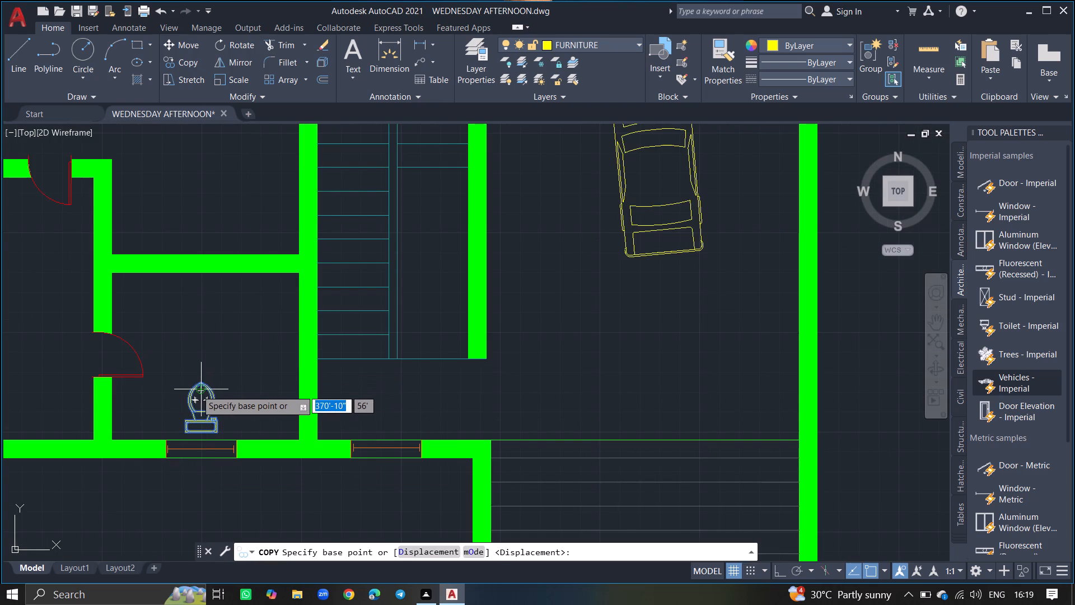
{"action": "left_click_drag", "start_coordinate": [197, 390], "coordinate": [203, 320]}
{"action": "scroll", "coordinate": [203, 320], "scroll_direction": "down", "scroll_amount": 3, "text": "ctrl"}
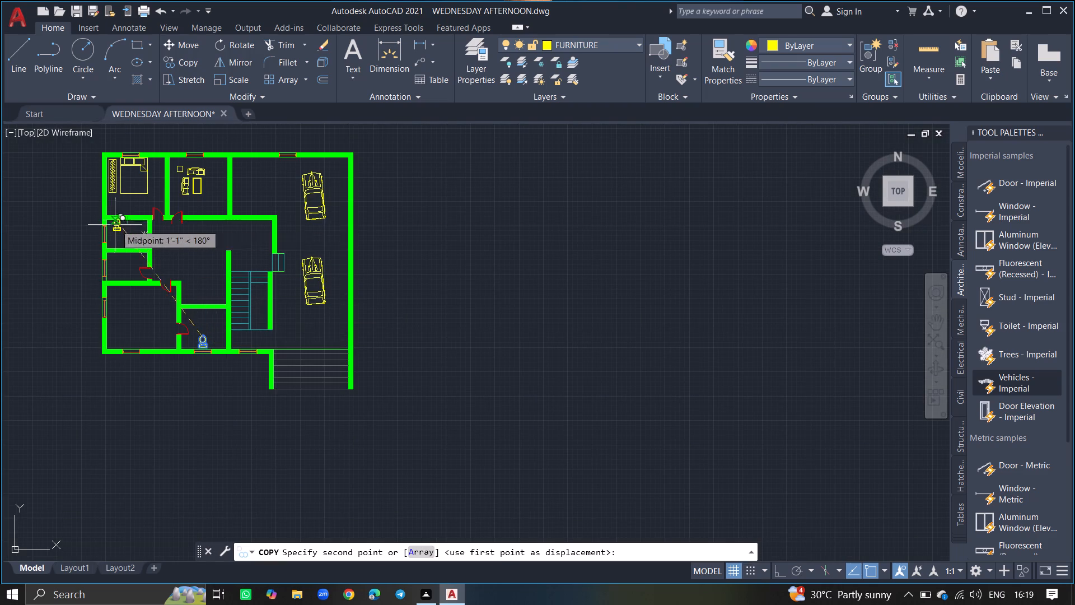
{"action": "scroll", "coordinate": [114, 226], "scroll_direction": "up", "scroll_amount": 6, "text": "ctrl"}
{"action": "left_click", "coordinate": [118, 257]}
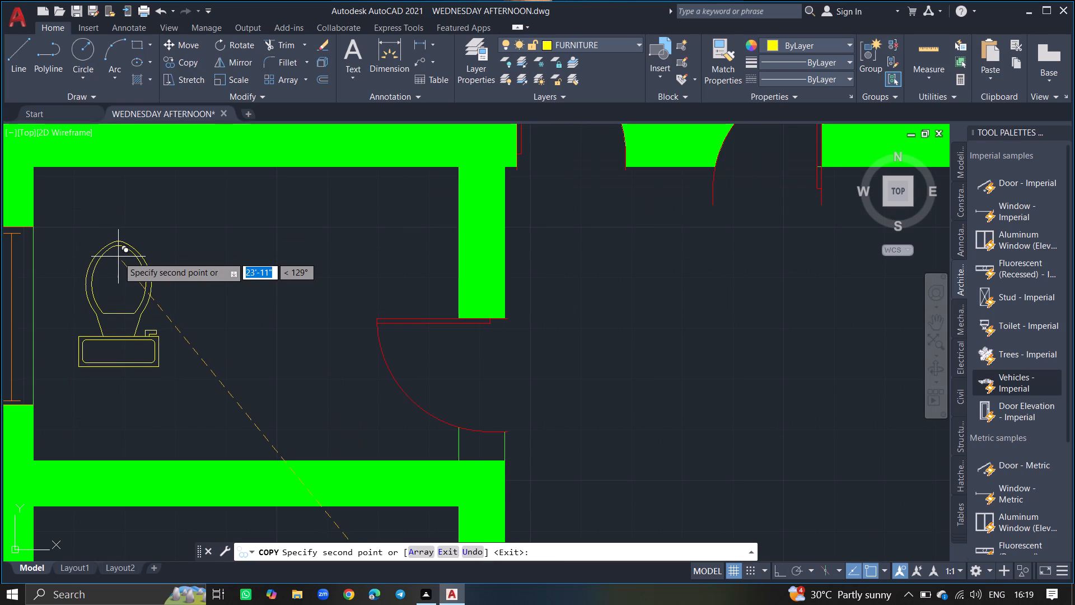
{"action": "key", "text": "Return"}
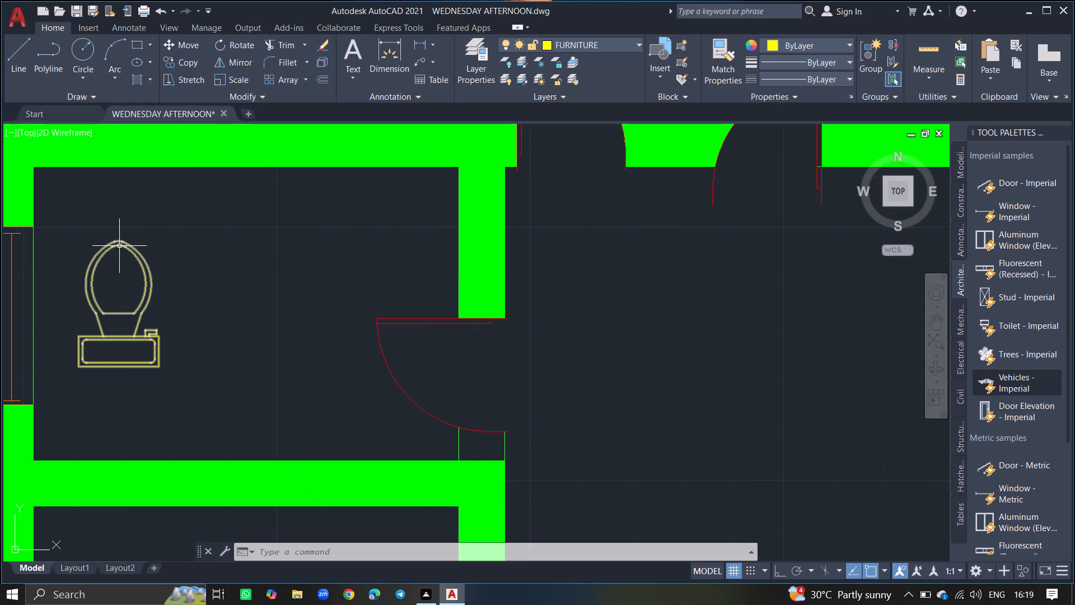
Rotate the copied toilet a quarter turn clockwise, using ortho, so its tank faces the window in the left wall.
{"action": "left_click_drag", "start_coordinate": [119, 246], "coordinate": [193, 272]}
{"action": "type", "text": "RO"}
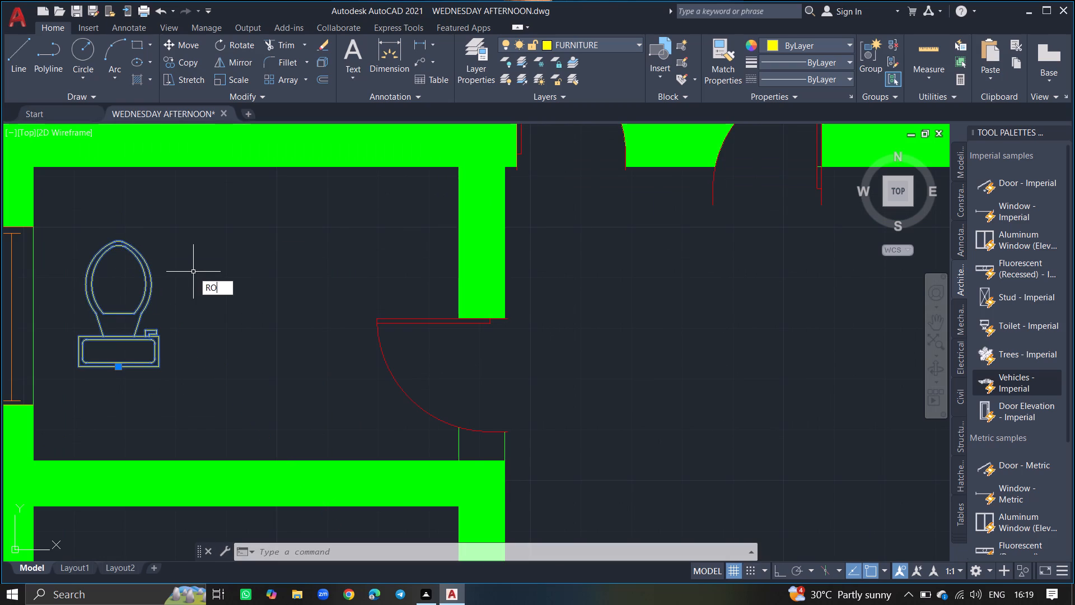
{"action": "key", "text": "Return"}
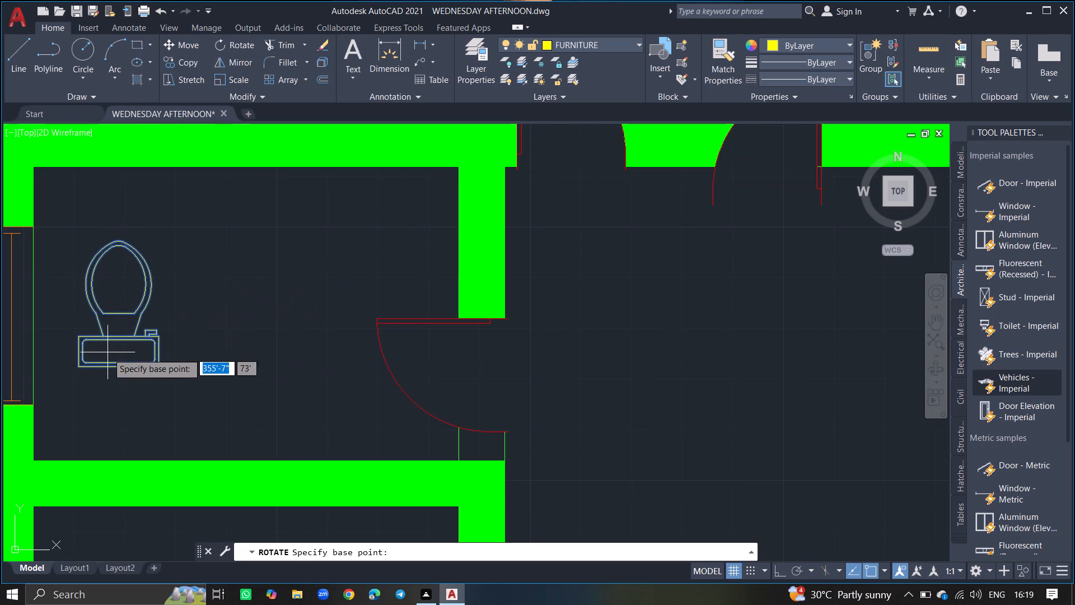
{"action": "left_click", "coordinate": [122, 350]}
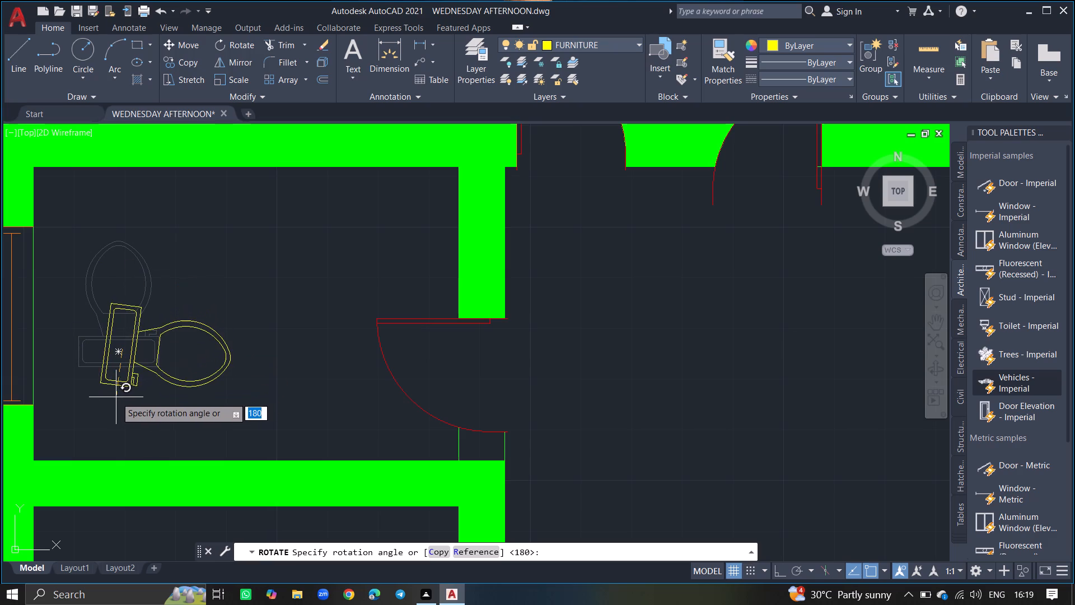
{"action": "key", "text": "F8"}
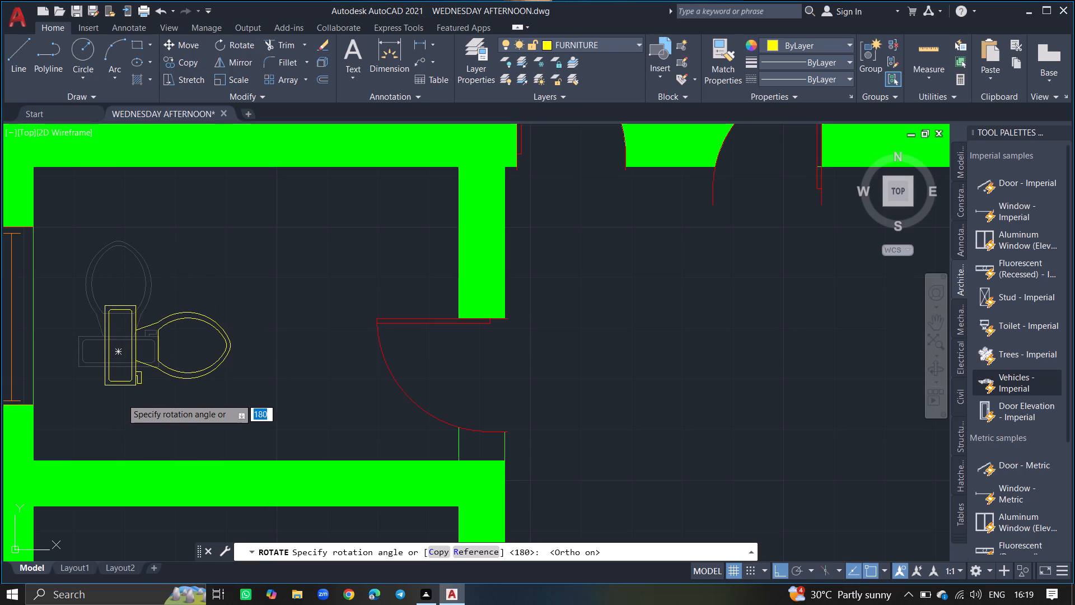
{"action": "left_click", "coordinate": [121, 398]}
Copy the rotated toilet into the bathroom directly below, with its tank against the window wall.
{"action": "left_click", "coordinate": [132, 358]}
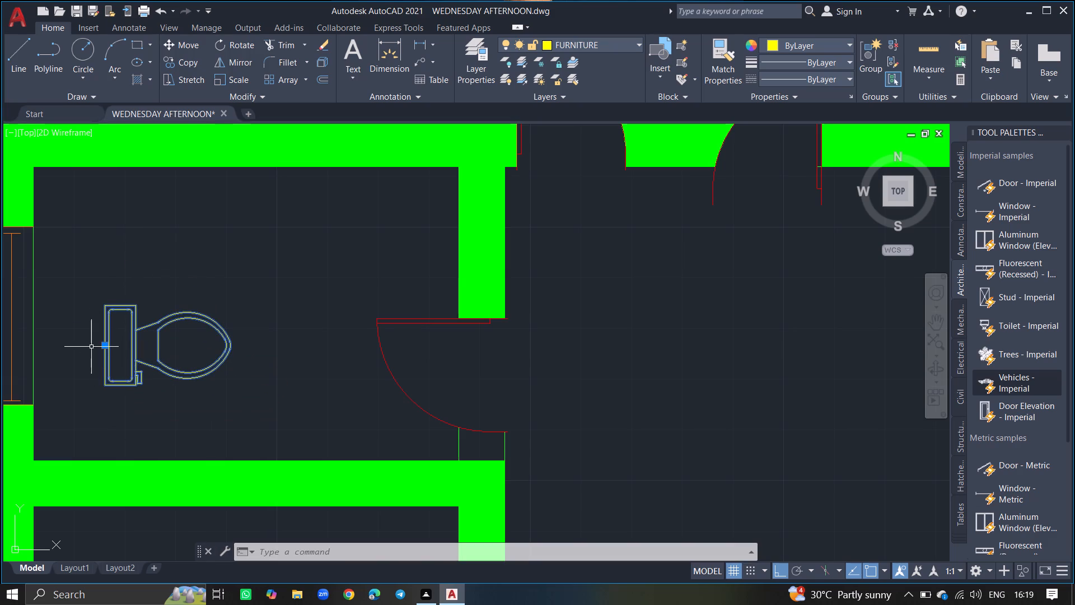
{"action": "type", "text": "COPY"}
{"action": "key", "text": "Return"}
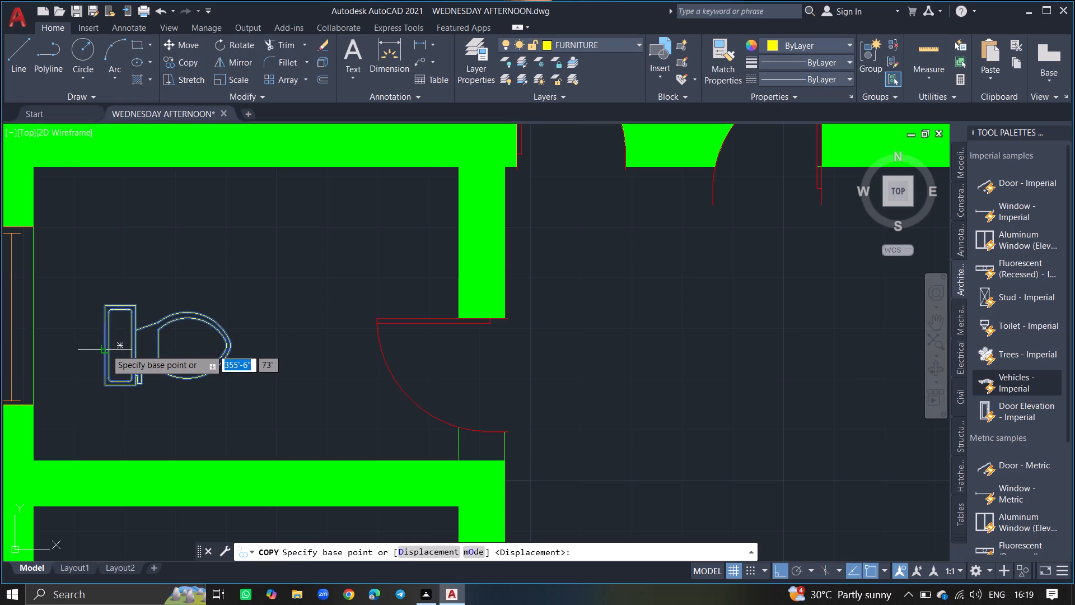
{"action": "left_click_drag", "start_coordinate": [106, 349], "coordinate": [111, 317]}
{"action": "scroll", "coordinate": [111, 317], "scroll_direction": "down", "scroll_amount": 4, "text": "ctrl"}
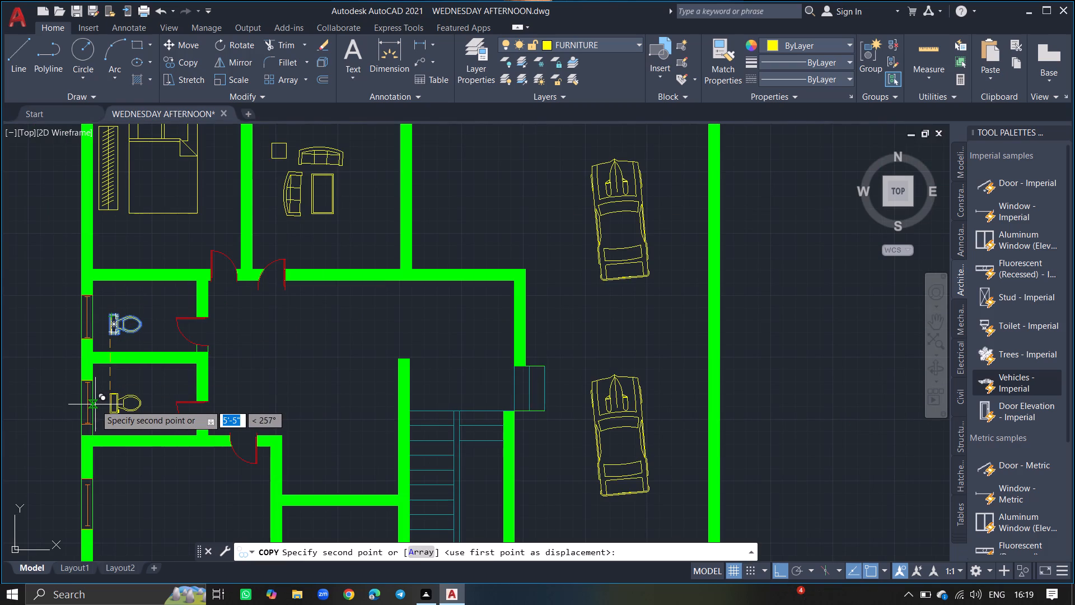
{"action": "key", "text": "F8"}
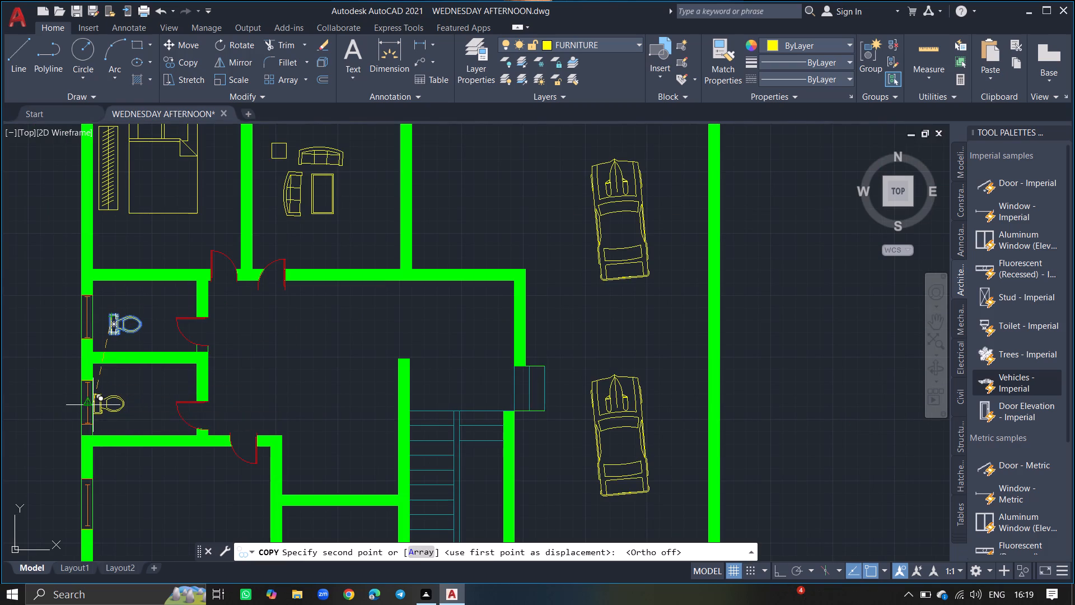
{"action": "left_click", "coordinate": [96, 404]}
{"action": "key", "text": "Return"}
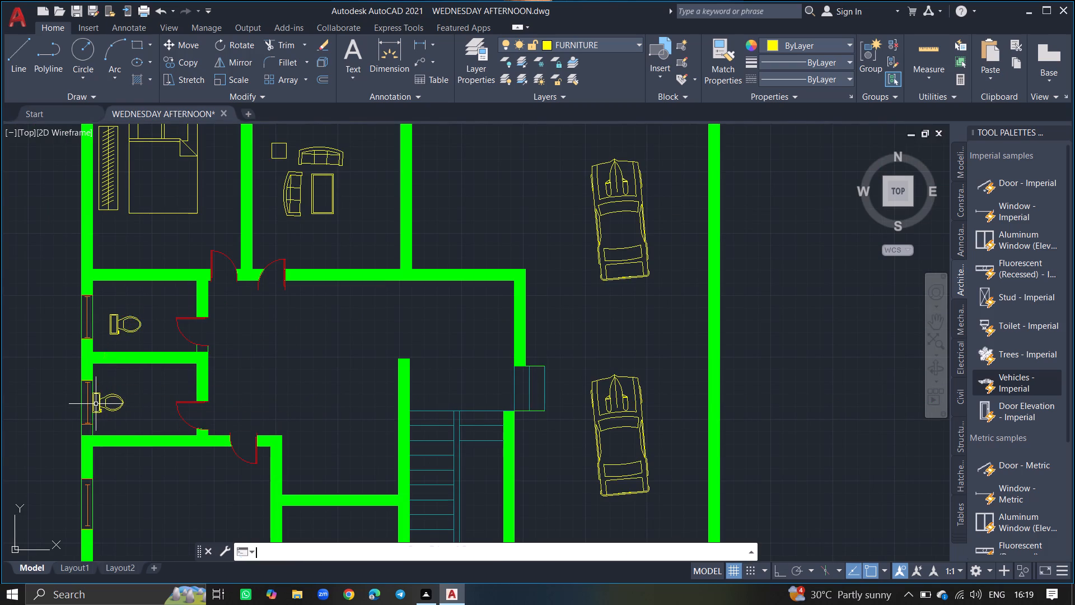
Move the upper bathroom's toilet toward the left wall so its tank sits close to the window.
{"action": "left_click", "coordinate": [128, 322]}
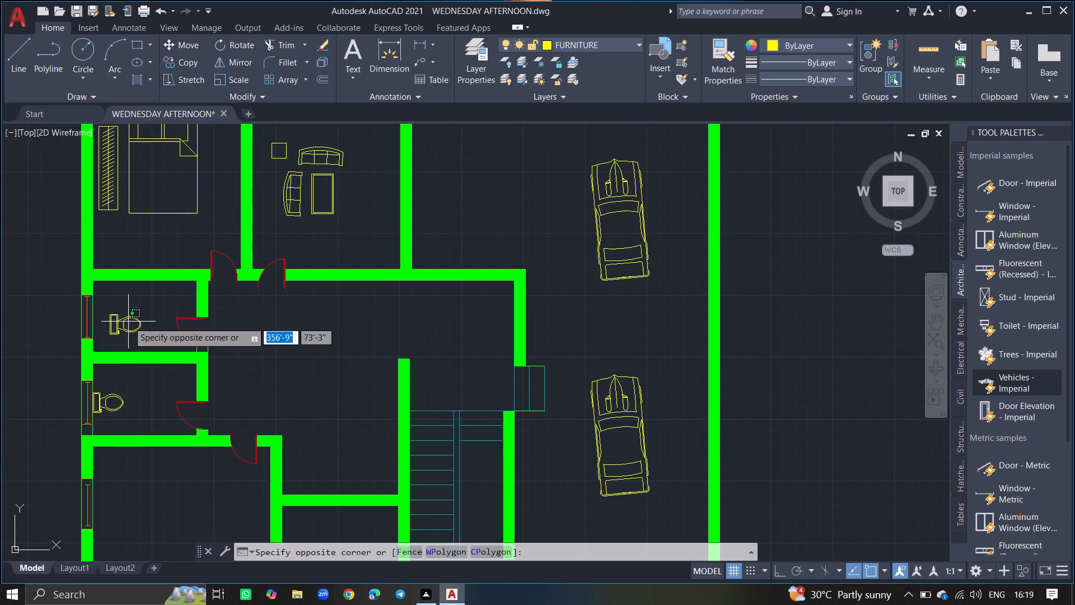
{"action": "left_click", "coordinate": [101, 334]}
{"action": "type", "text": "MOVE"}
{"action": "key", "text": "Return"}
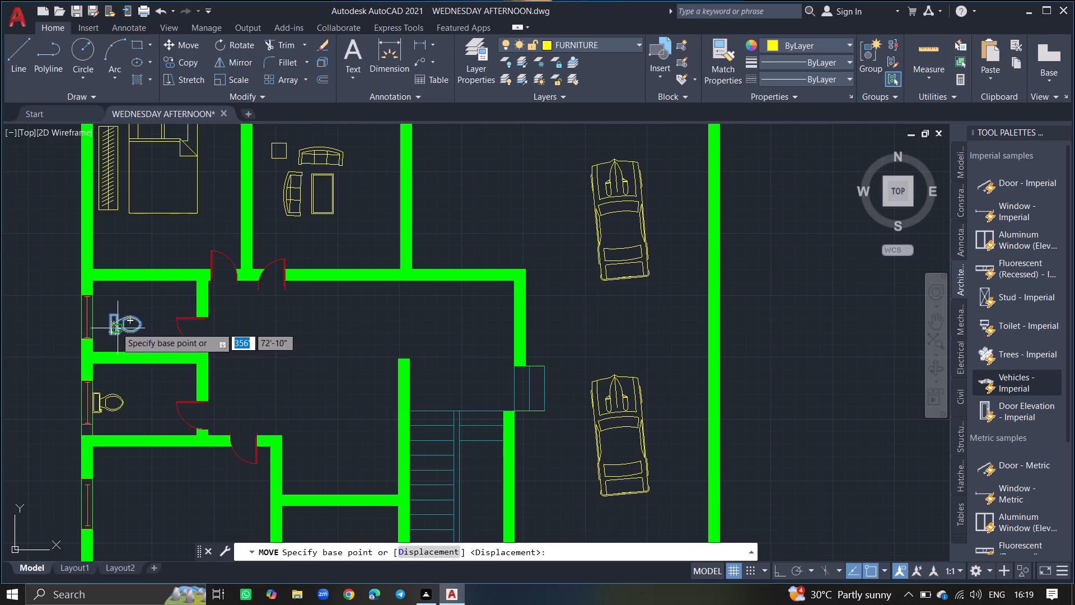
{"action": "left_click_drag", "start_coordinate": [116, 326], "coordinate": [104, 316]}
{"action": "scroll", "coordinate": [104, 316], "scroll_direction": "up", "scroll_amount": 4, "text": "ctrl"}
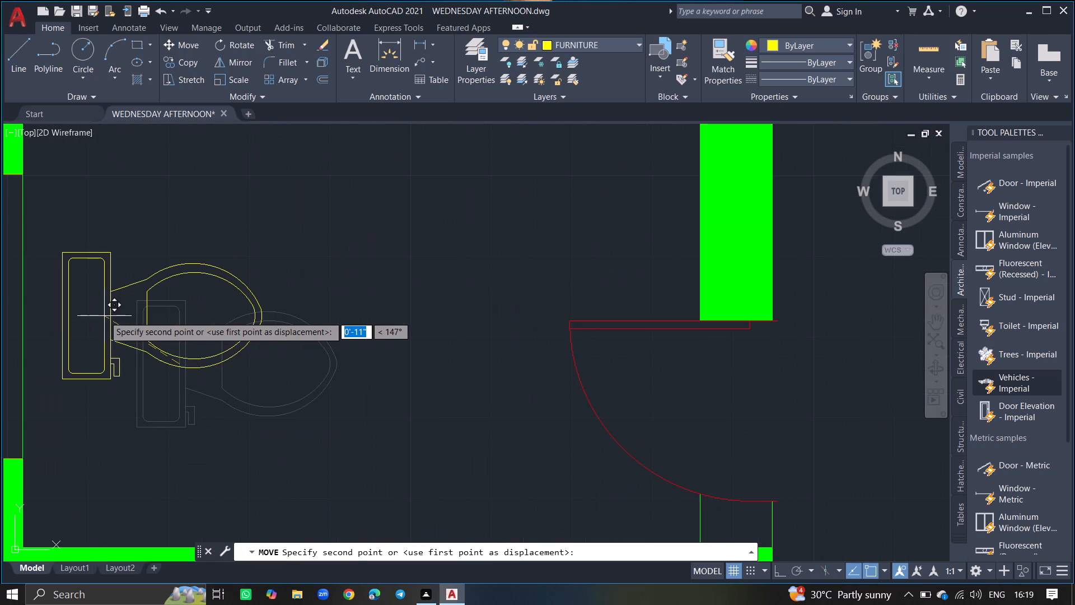
{"action": "left_click", "coordinate": [77, 333]}
Copy the double bed from the upper-left bedroom into the lower-left bedroom, with its pillows toward the upper wall.
{"action": "scroll", "coordinate": [77, 333], "scroll_direction": "down", "scroll_amount": 3, "text": "ctrl"}
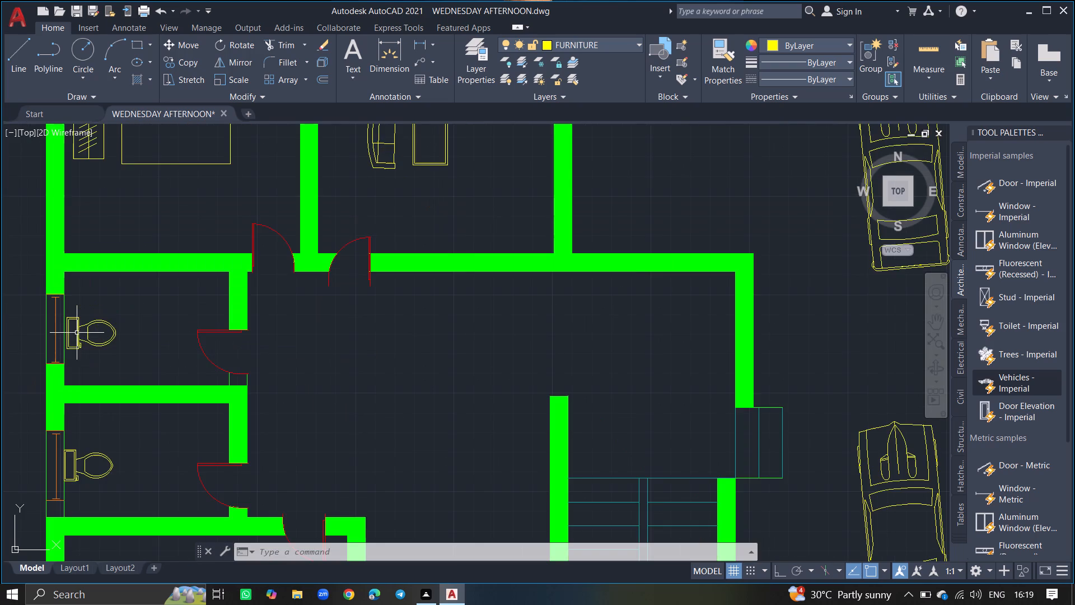
{"action": "scroll", "coordinate": [137, 327], "scroll_direction": "down", "scroll_amount": 3, "text": "ctrl"}
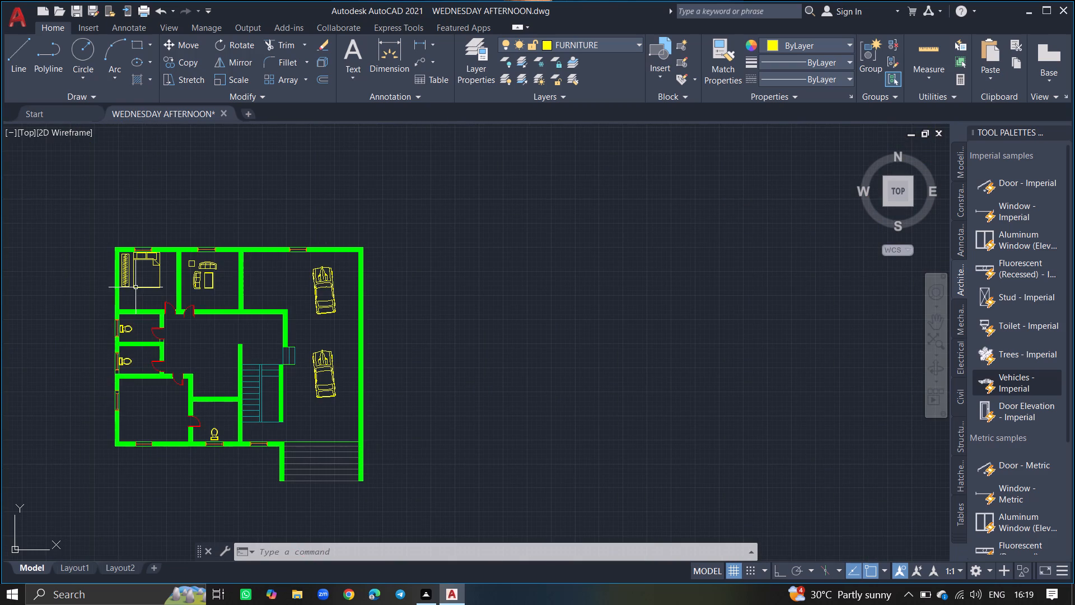
{"action": "left_click", "coordinate": [134, 274]}
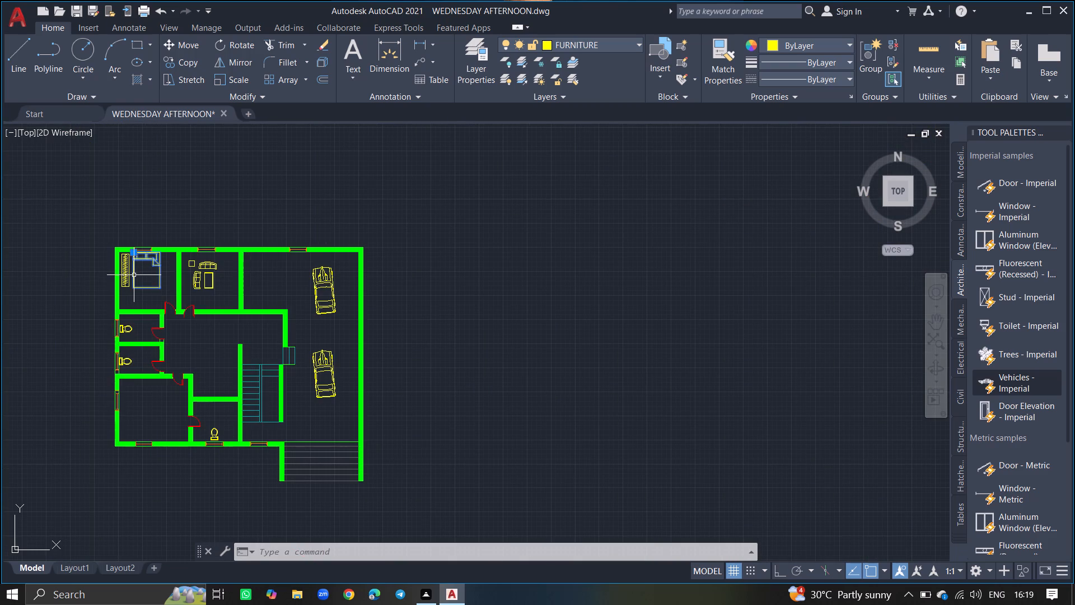
{"action": "type", "text": "COPY"}
{"action": "key", "text": "Return"}
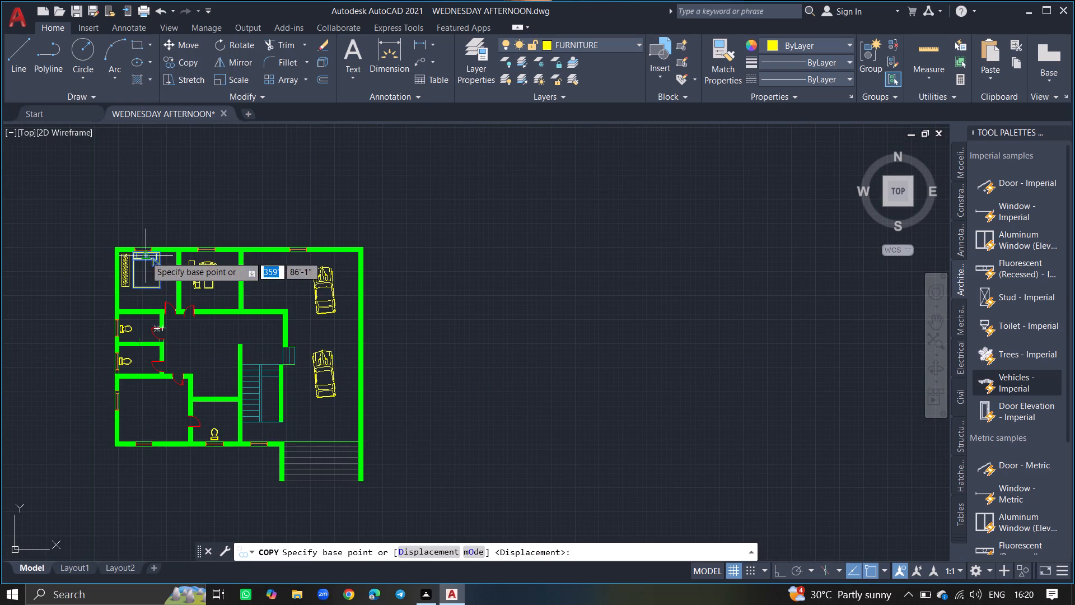
{"action": "left_click_drag", "start_coordinate": [145, 256], "coordinate": [141, 378]}
{"action": "scroll", "coordinate": [141, 393], "scroll_direction": "up", "scroll_amount": 4, "text": "ctrl"}
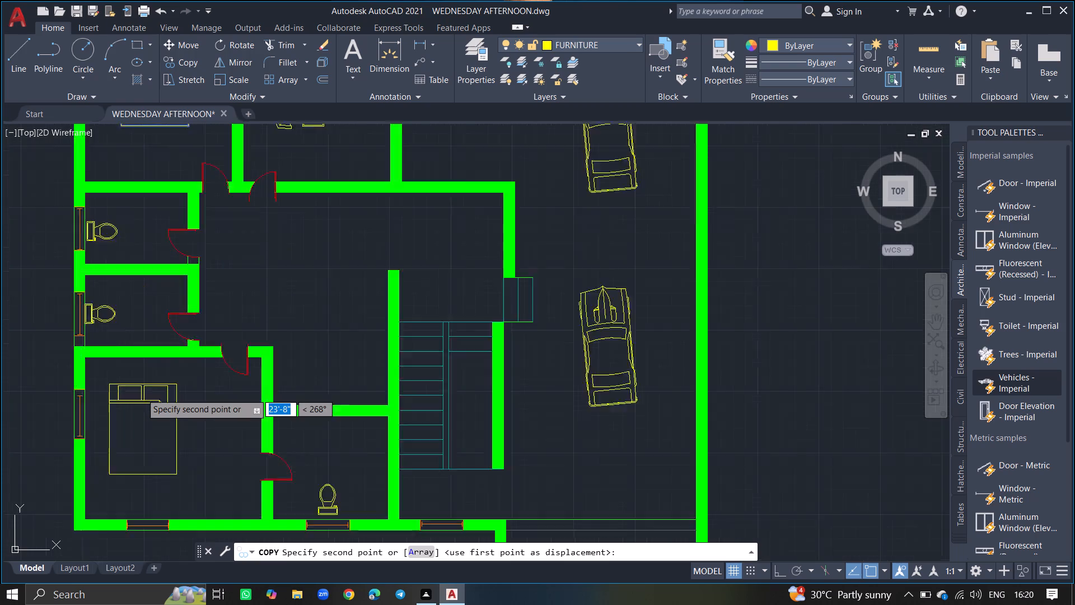
{"action": "left_click", "coordinate": [161, 391]}
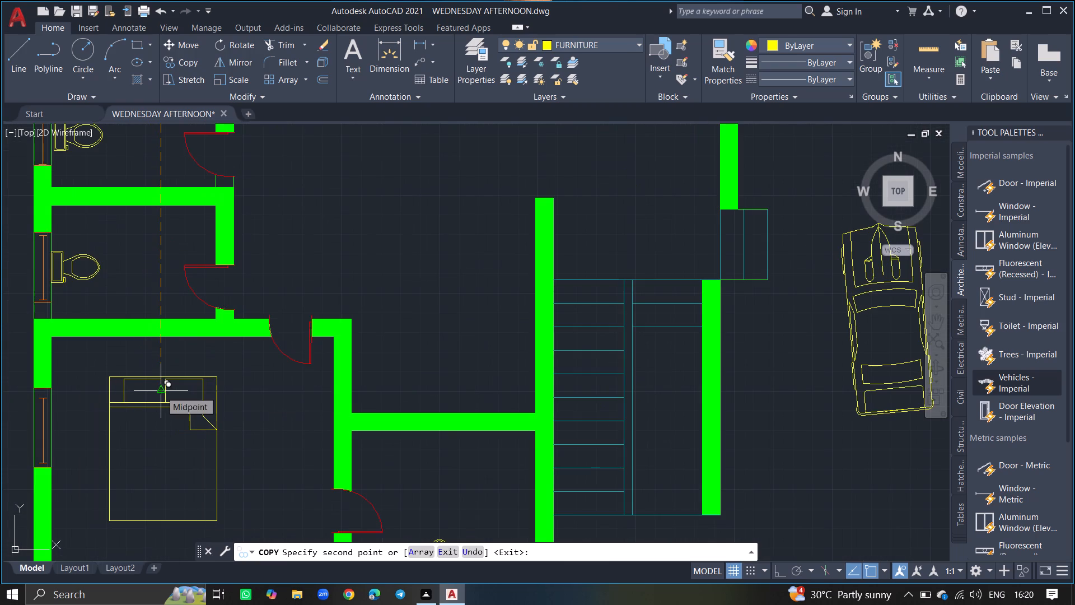
{"action": "key", "text": "Return"}
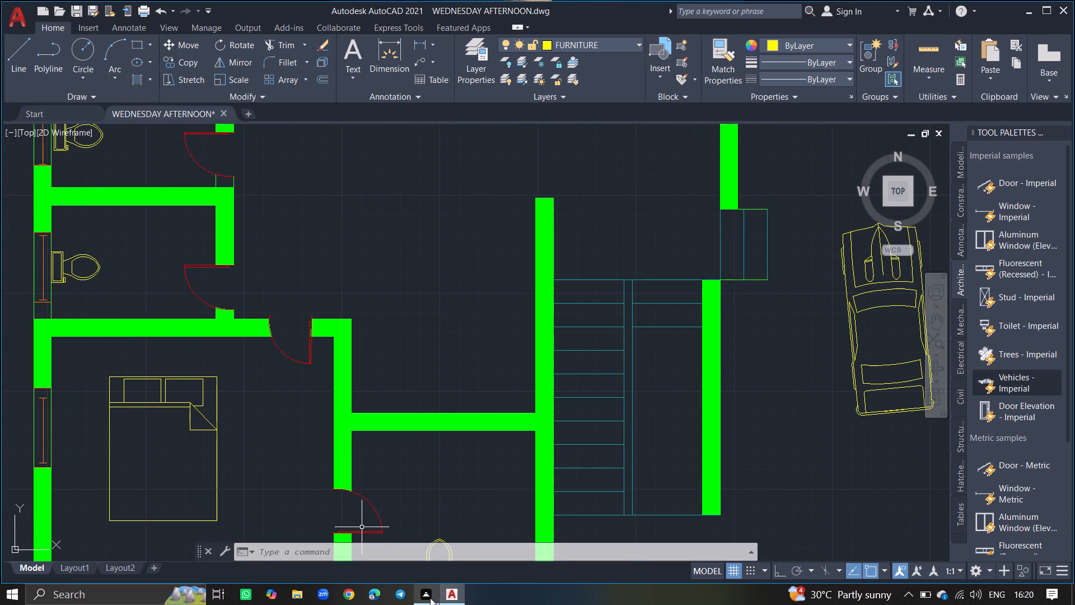
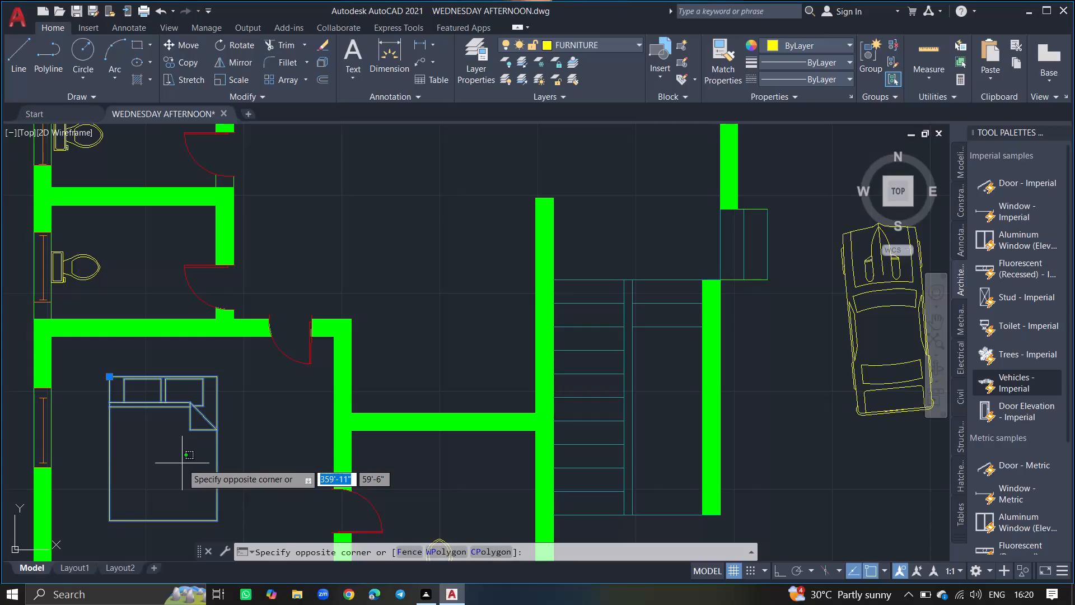
Rotate the lower-left bedroom's double bed 180 degrees, using ortho, so its pillows face the lower wall.
{"action": "type", "text": "RO"}
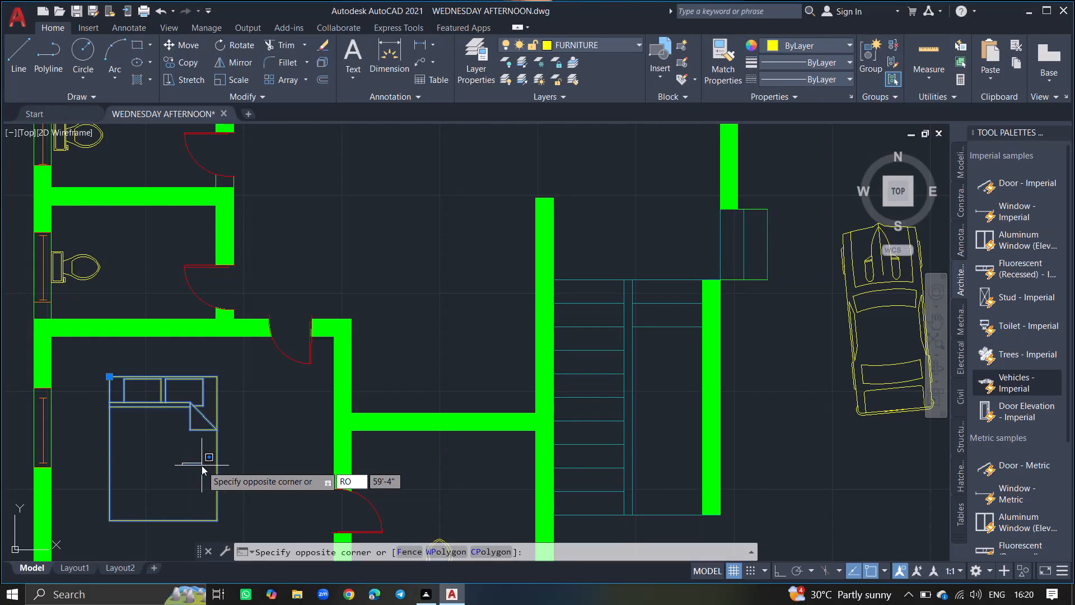
{"action": "key", "text": "Escape"}
{"action": "type", "text": "RO"}
{"action": "key", "text": "Return"}
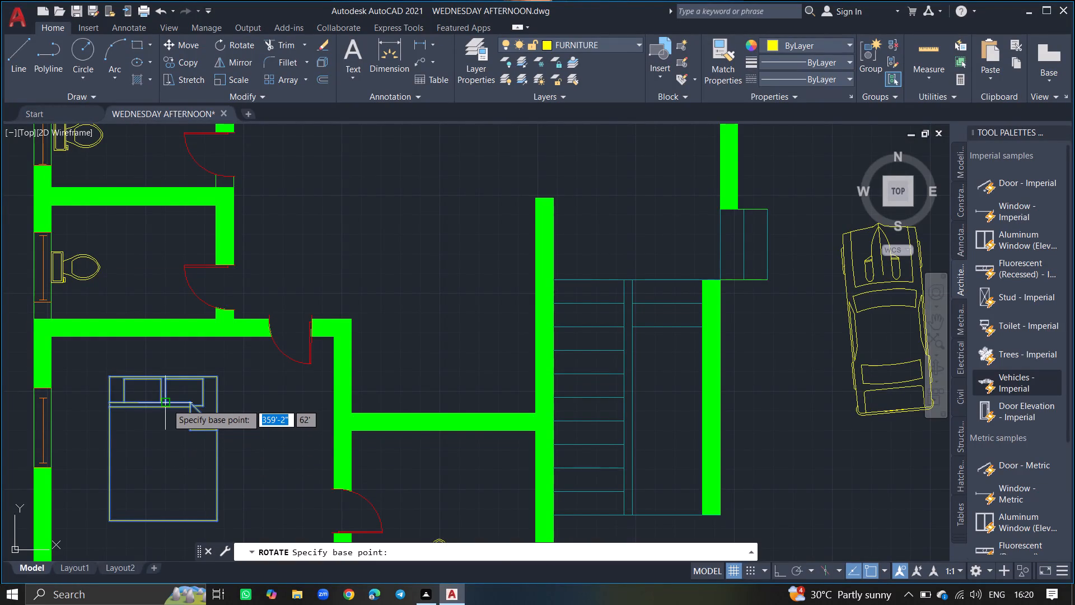
{"action": "left_click", "coordinate": [166, 403]}
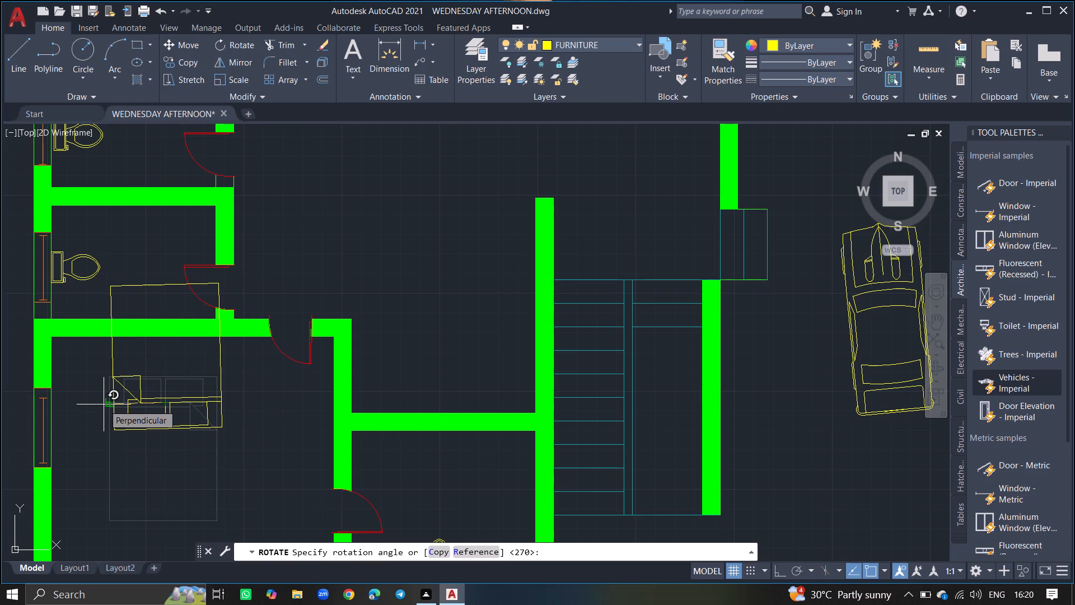
{"action": "key", "text": "F8"}
{"action": "left_click", "coordinate": [104, 404]}
Move the rotated bed straight down about 6'-9" so its pillows sit just above the lower window wall.
{"action": "left_click_drag", "start_coordinate": [114, 402], "coordinate": [91, 412]}
{"action": "type", "text": "MO"}
{"action": "type", "text": "VE"}
{"action": "key", "text": "Return"}
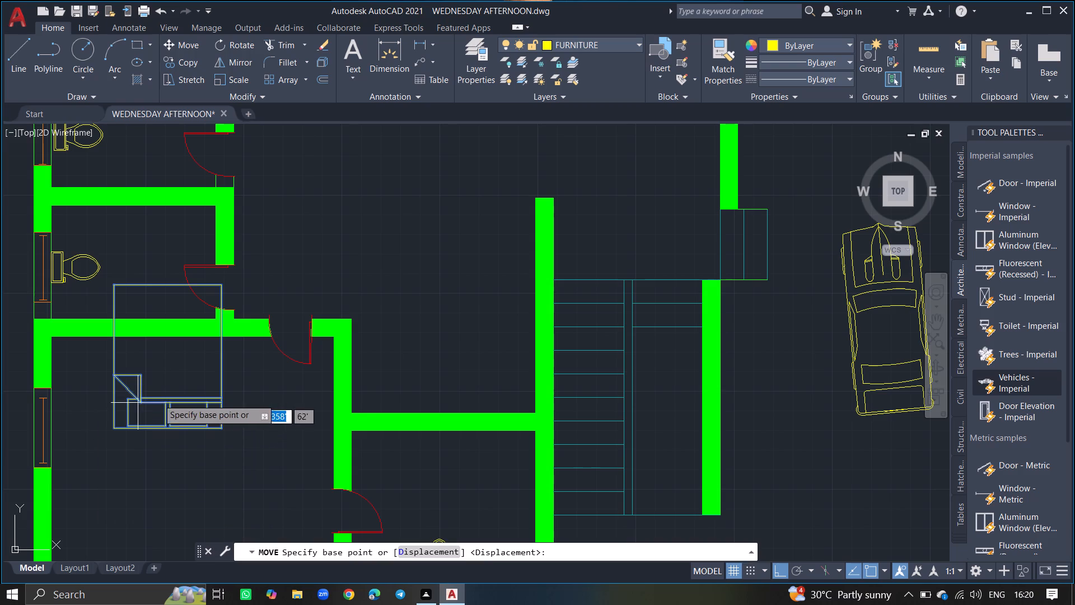
{"action": "left_click", "coordinate": [171, 402]}
{"action": "scroll", "coordinate": [170, 366], "scroll_direction": "down", "scroll_amount": 3, "text": "ctrl"}
{"action": "scroll", "coordinate": [161, 416], "scroll_direction": "up", "scroll_amount": 4, "text": "ctrl"}
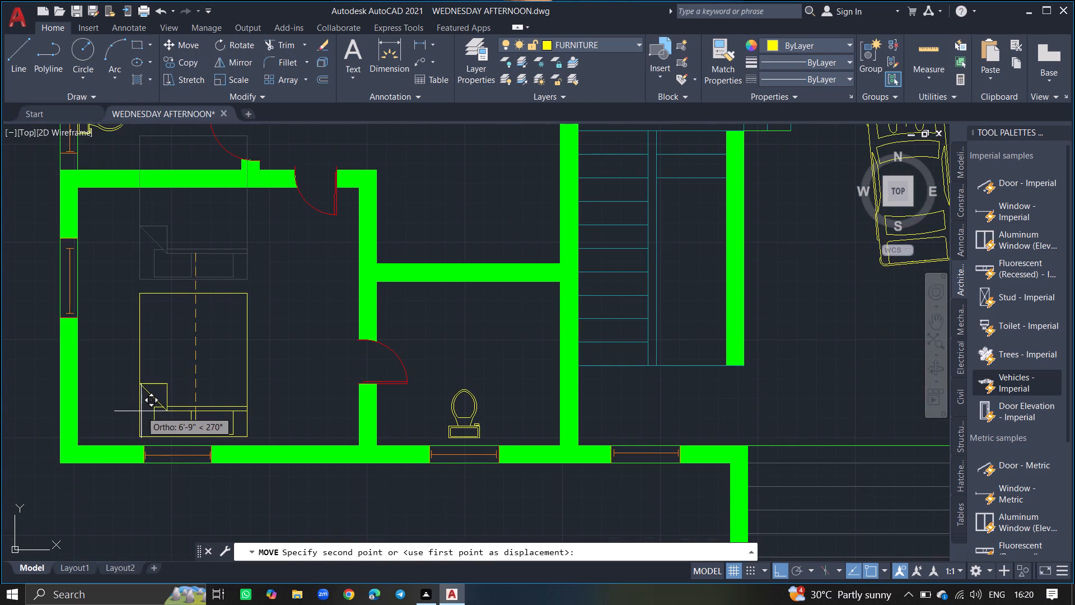
{"action": "left_click", "coordinate": [139, 411]}
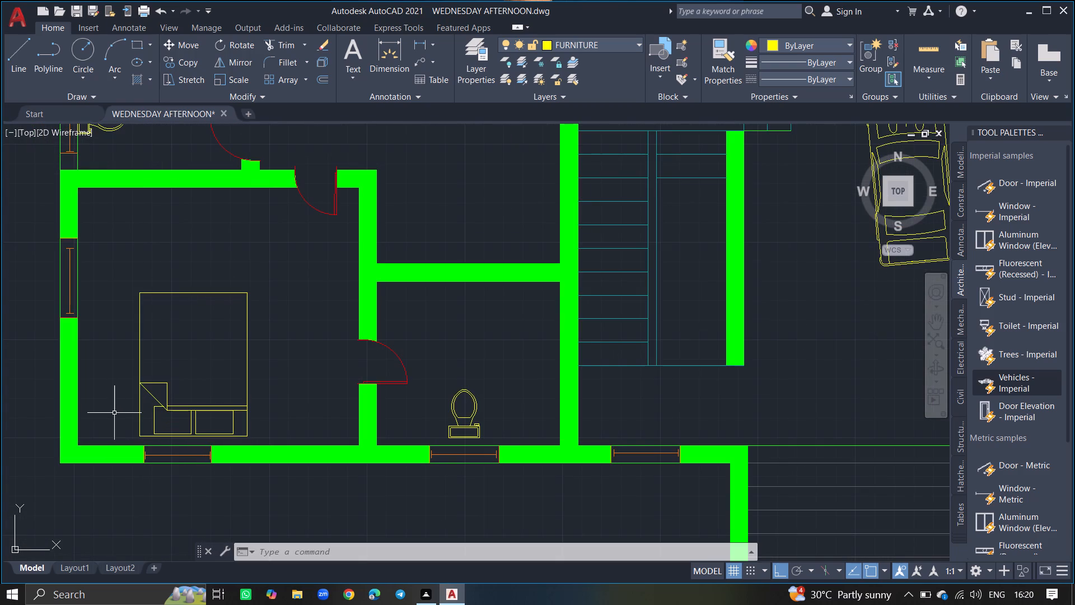
Draw a wardrobe rectangle about 1'-1" by 3'-10" between the bed and the left wall of the lower-left bedroom.
{"action": "type", "text": "REC"}
{"action": "key", "text": "Return"}
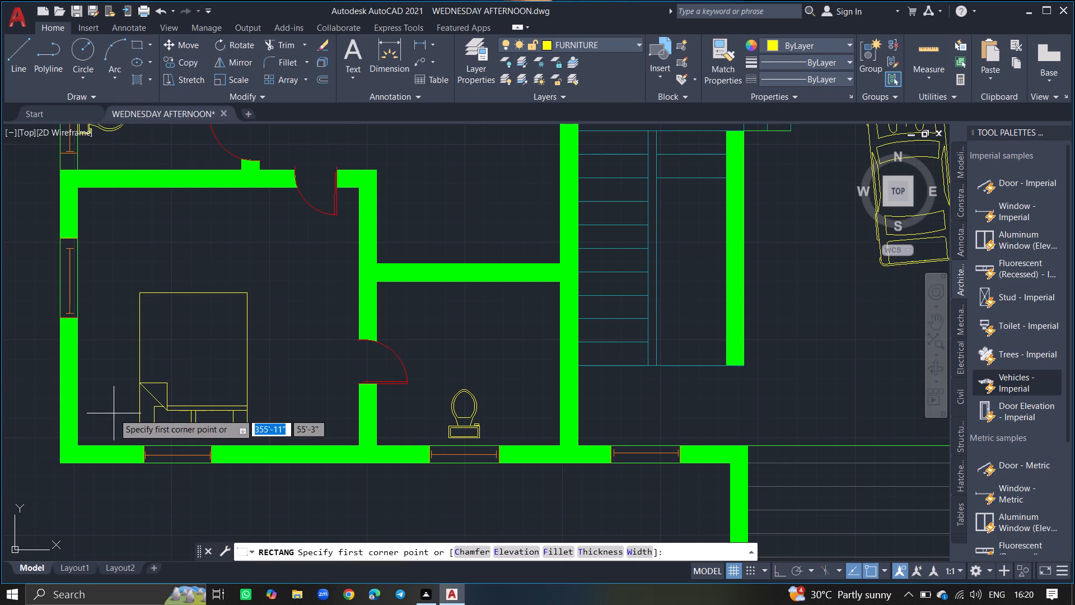
{"action": "left_click", "coordinate": [97, 434]}
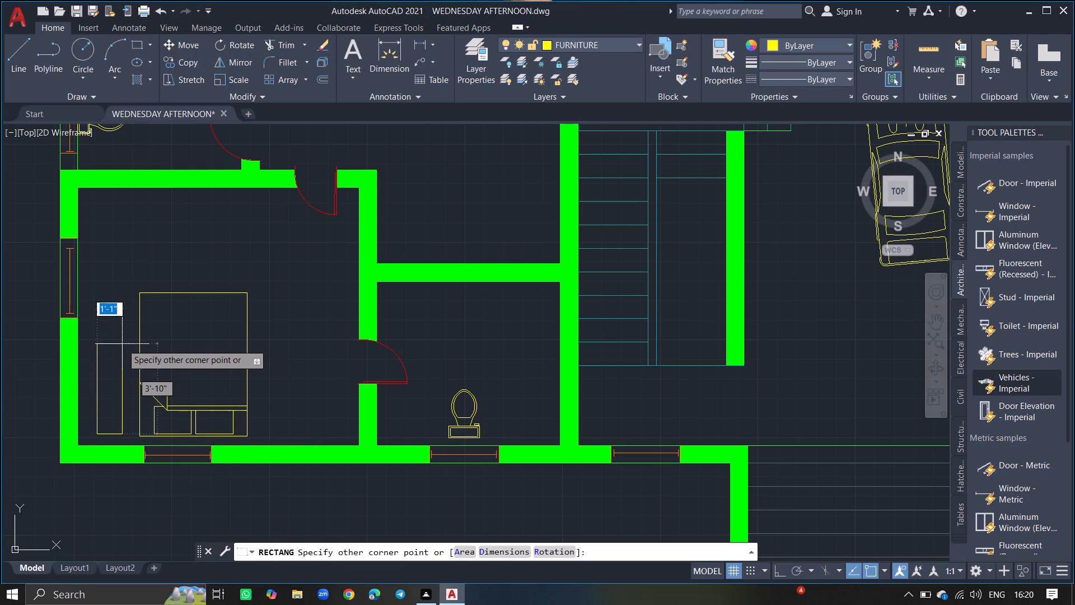
{"action": "left_click_drag", "start_coordinate": [123, 339], "coordinate": [116, 361]}
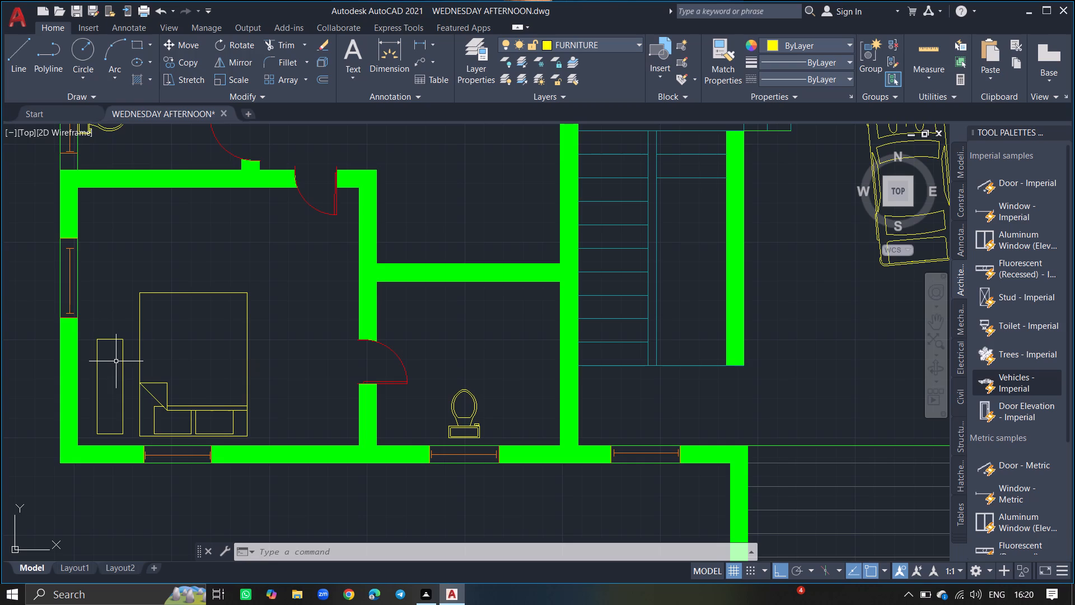
Draw a vertical centre line in the new wardrobe from its top edge's midpoint to its bottom edge.
{"action": "key", "text": "l"}
{"action": "key", "text": "Return"}
{"action": "scroll", "coordinate": [116, 361], "scroll_direction": "up", "scroll_amount": 3, "text": "ctrl"}
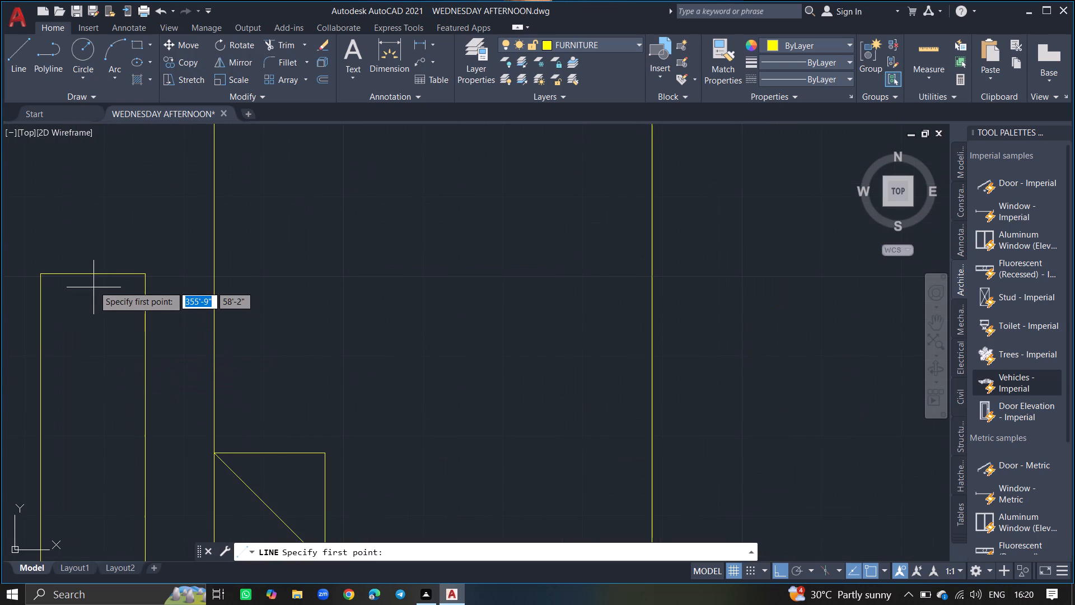
{"action": "left_click", "coordinate": [95, 272]}
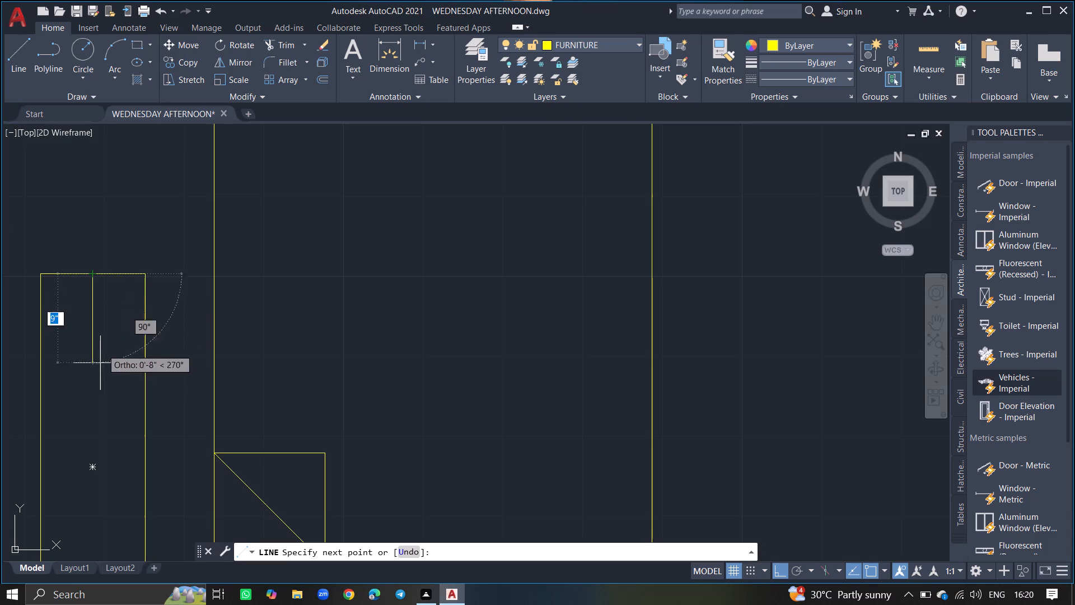
{"action": "scroll", "coordinate": [100, 375], "scroll_direction": "down", "scroll_amount": 3, "text": "ctrl"}
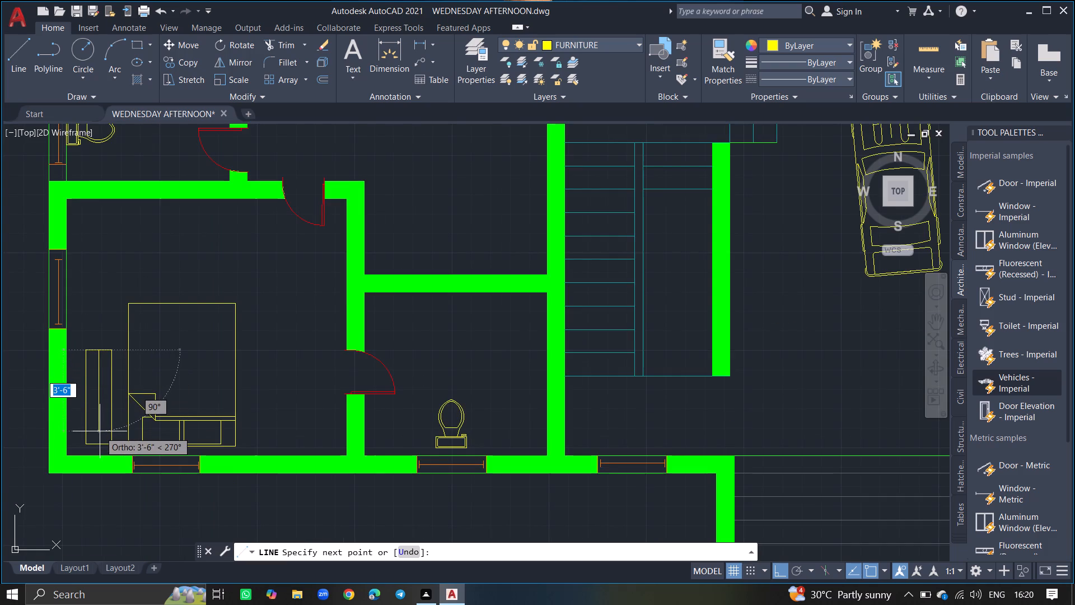
{"action": "left_click", "coordinate": [100, 446]}
{"action": "key", "text": "Return"}
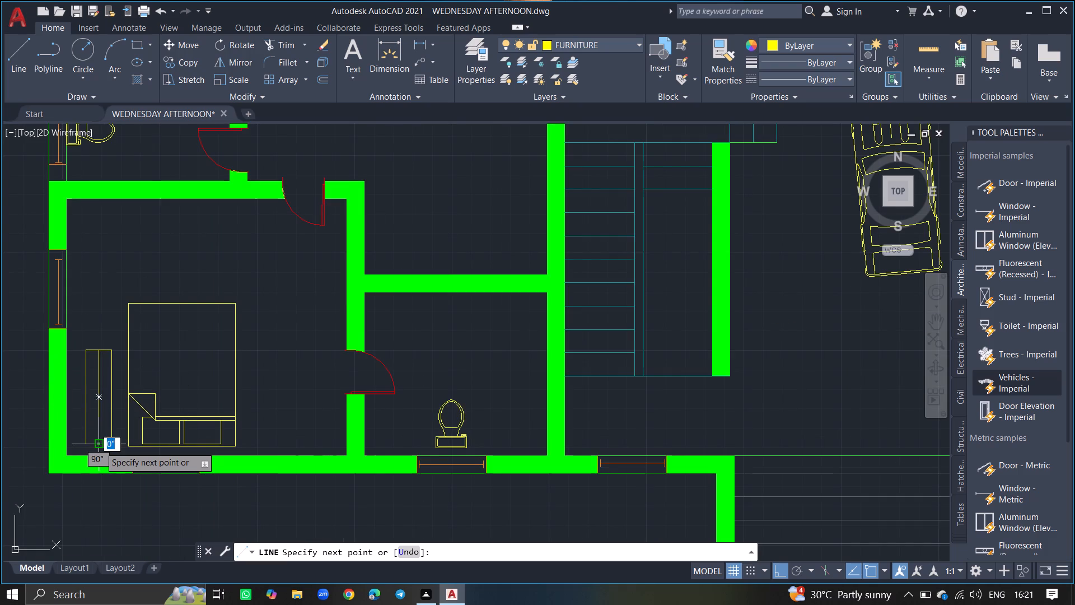
Draw a short slanted hanger line across the wardrobe's centre line near its lower end, with ortho off.
{"action": "scroll", "coordinate": [100, 446], "scroll_direction": "up", "scroll_amount": 3, "text": "ctrl"}
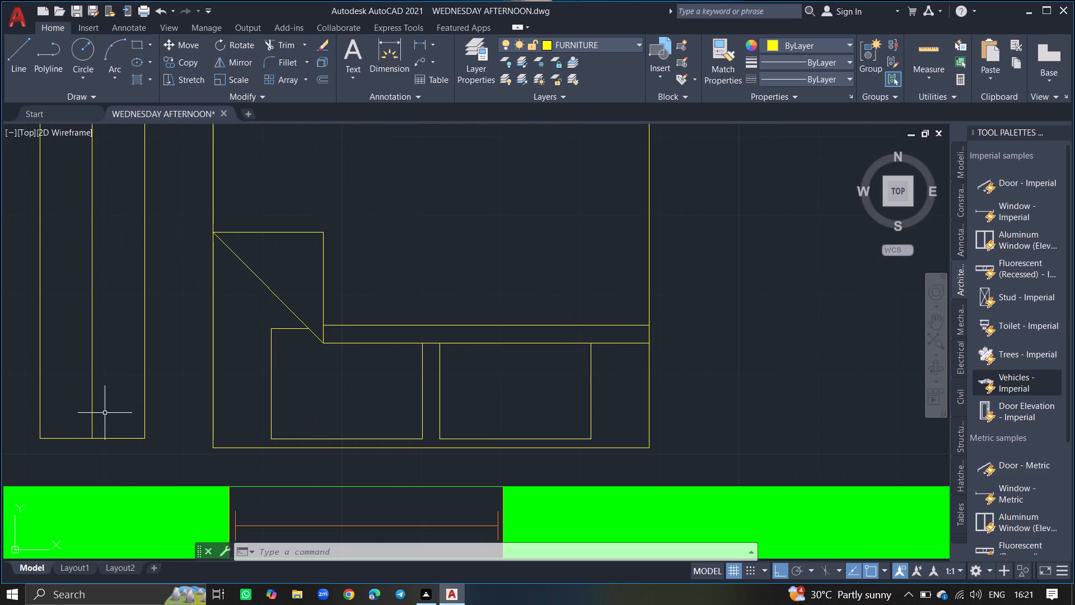
{"action": "key", "text": "l"}
{"action": "key", "text": "Return"}
{"action": "left_click_drag", "start_coordinate": [119, 387], "coordinate": [109, 393]}
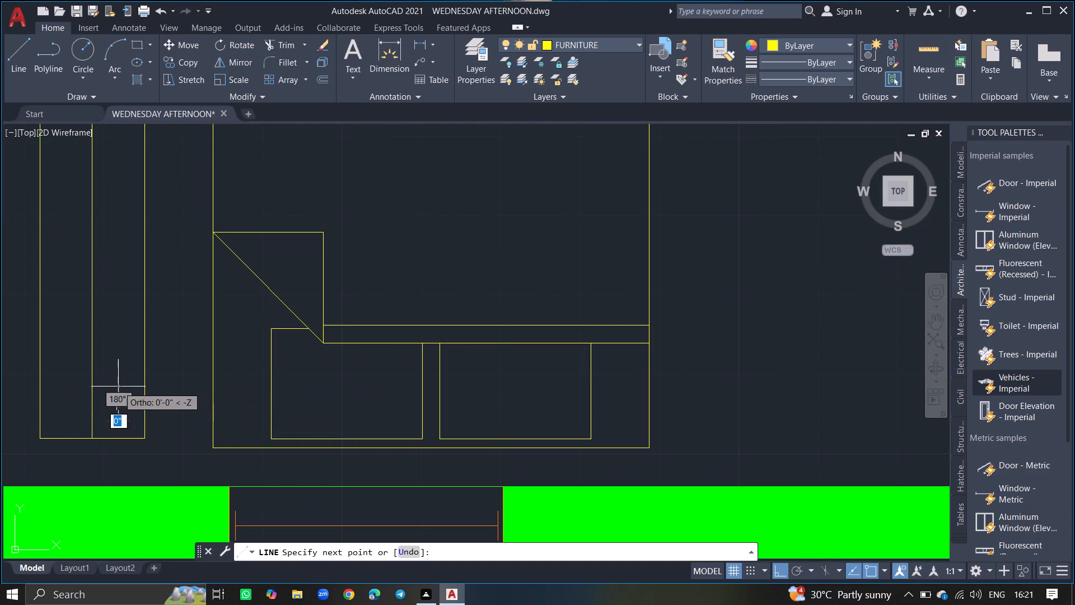
{"action": "left_click_drag", "start_coordinate": [109, 393], "coordinate": [67, 434]}
{"action": "key", "text": "F8"}
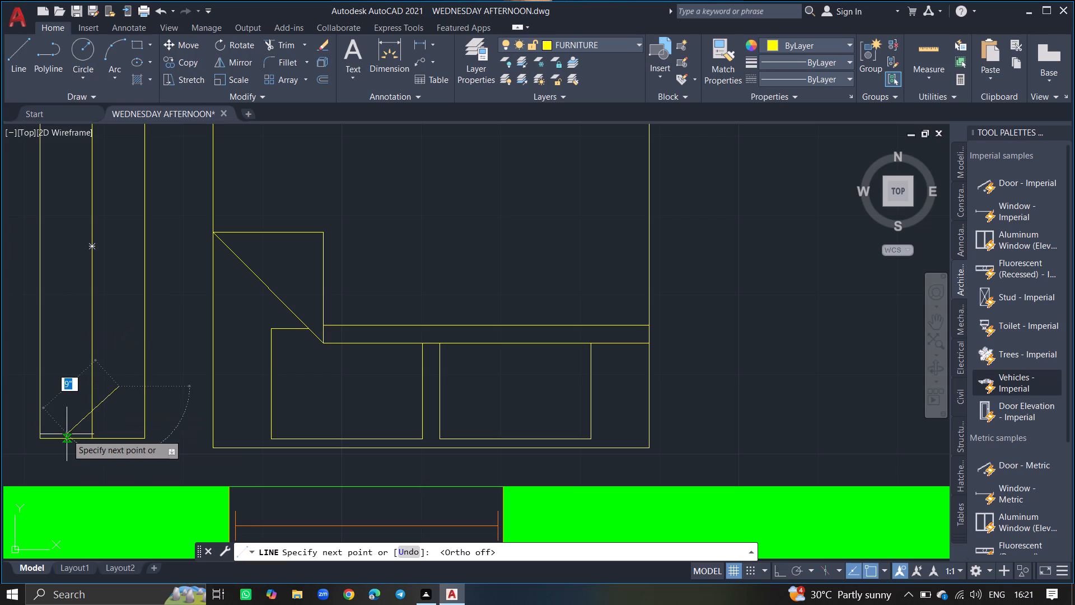
{"action": "left_click", "coordinate": [61, 425]}
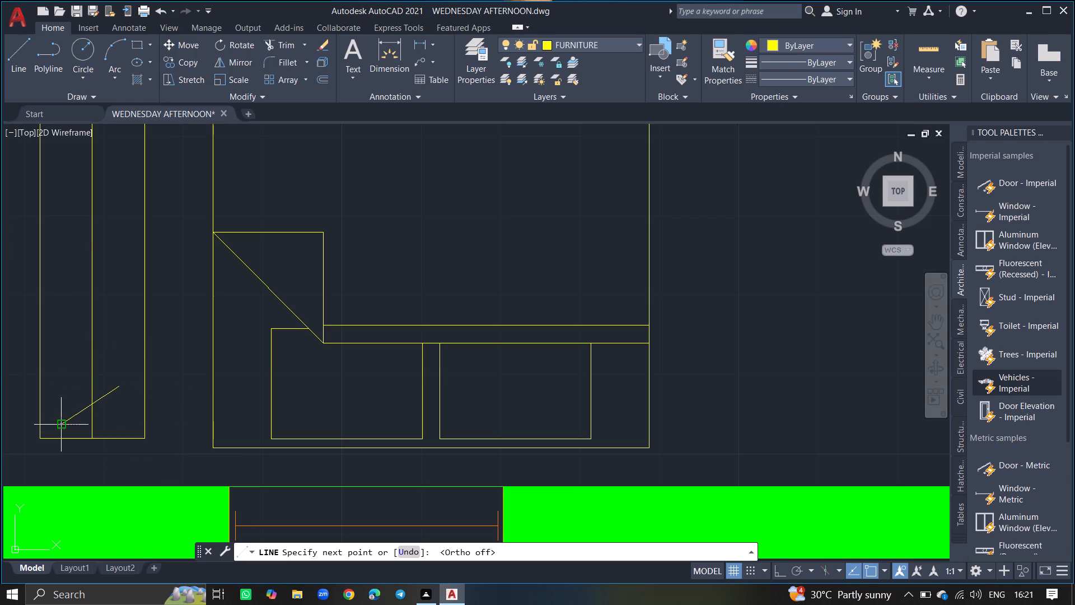
{"action": "key", "text": "Return"}
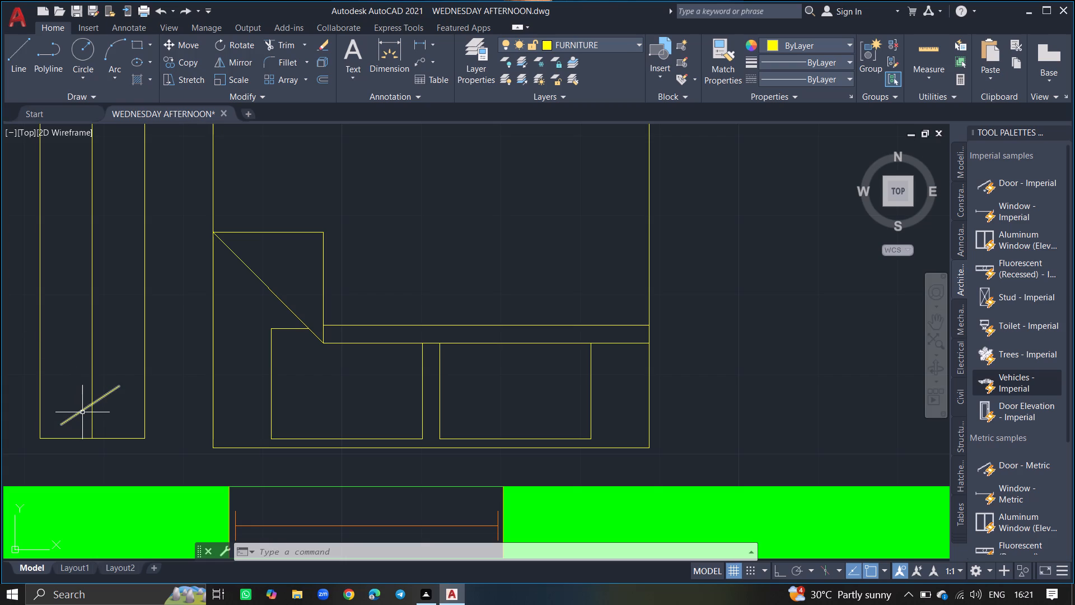
Copy the hanger line as a fitted array of 20 items up the centre line to near the wardrobe's top.
{"action": "left_click_drag", "start_coordinate": [82, 412], "coordinate": [77, 384]}
{"action": "type", "text": "COPY"}
{"action": "key", "text": "Return"}
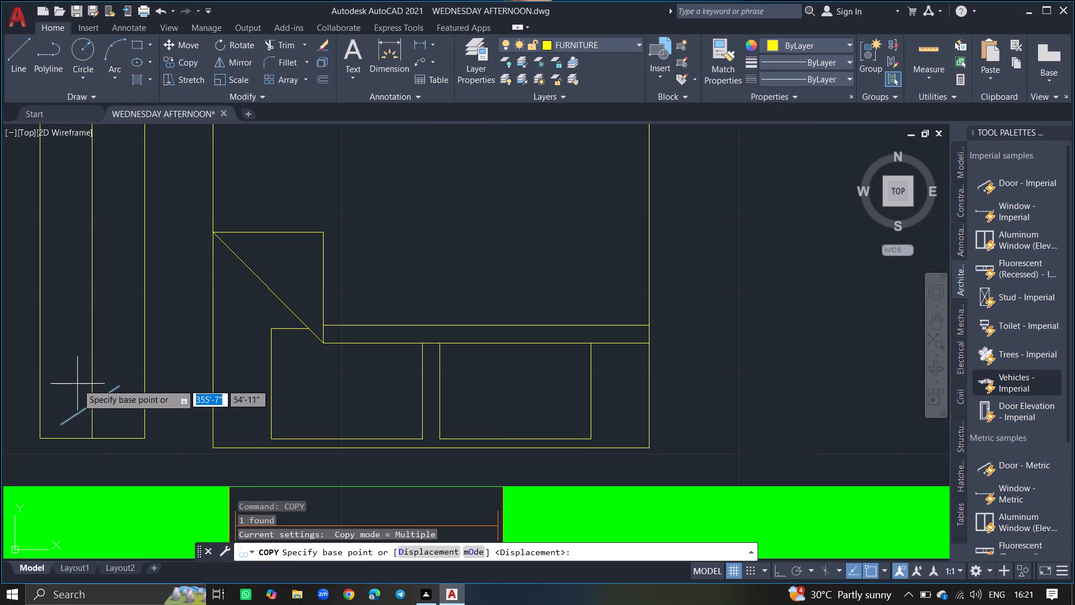
{"action": "left_click", "coordinate": [91, 407]}
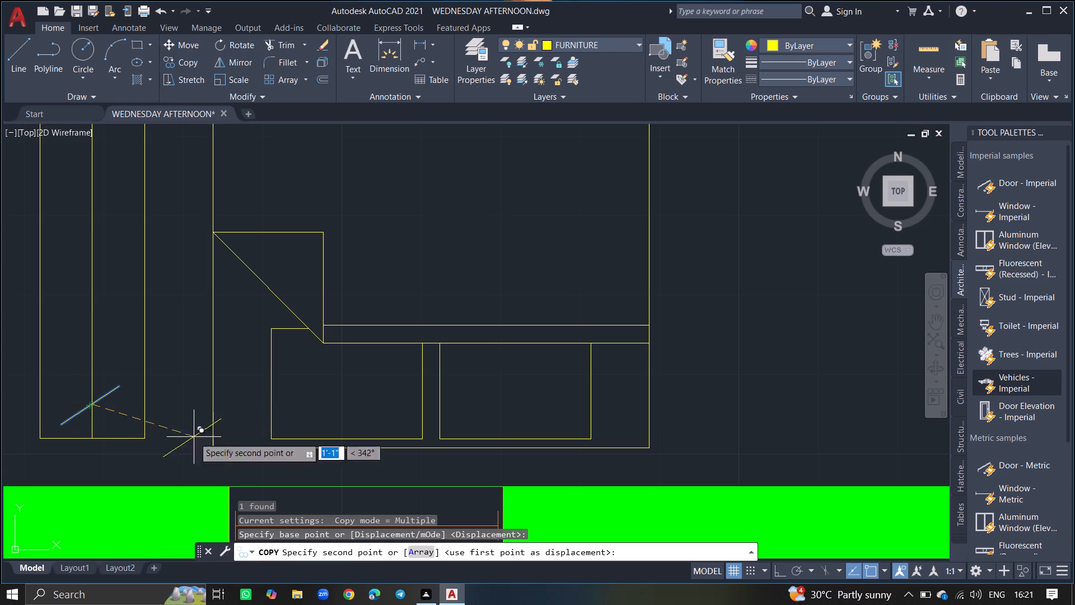
{"action": "left_click", "coordinate": [416, 550]}
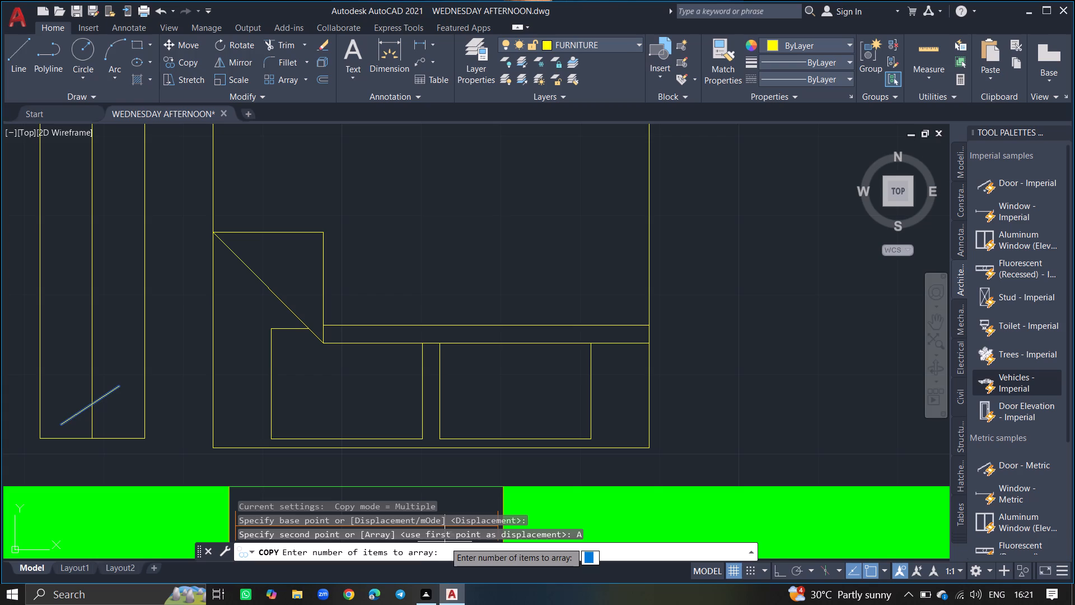
{"action": "type", "text": "20"}
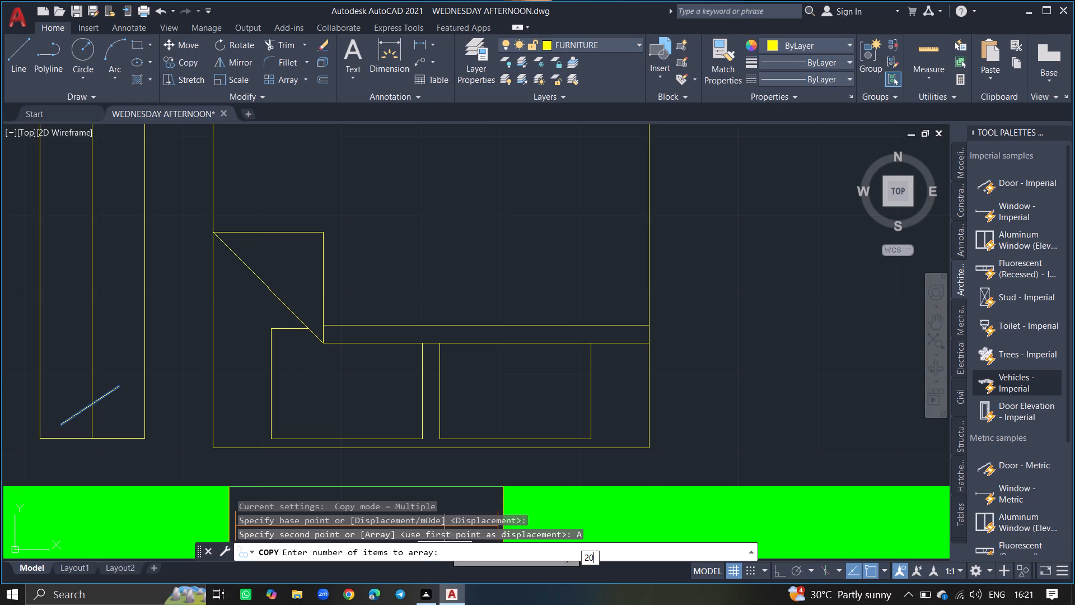
{"action": "key", "text": "Return"}
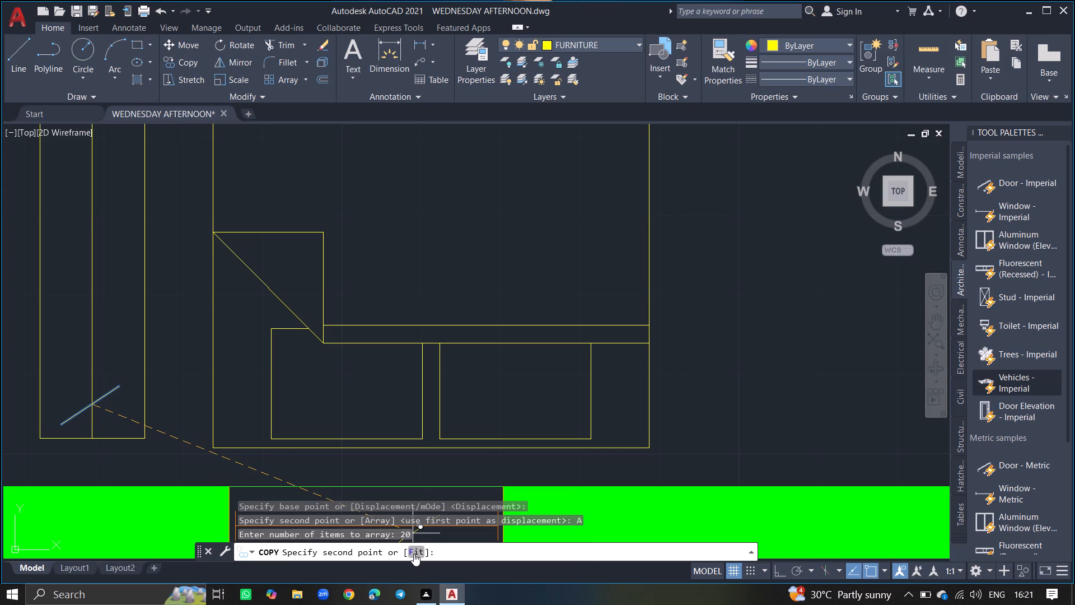
{"action": "left_click", "coordinate": [414, 553]}
{"action": "scroll", "coordinate": [315, 414], "scroll_direction": "down", "scroll_amount": 2, "text": "ctrl"}
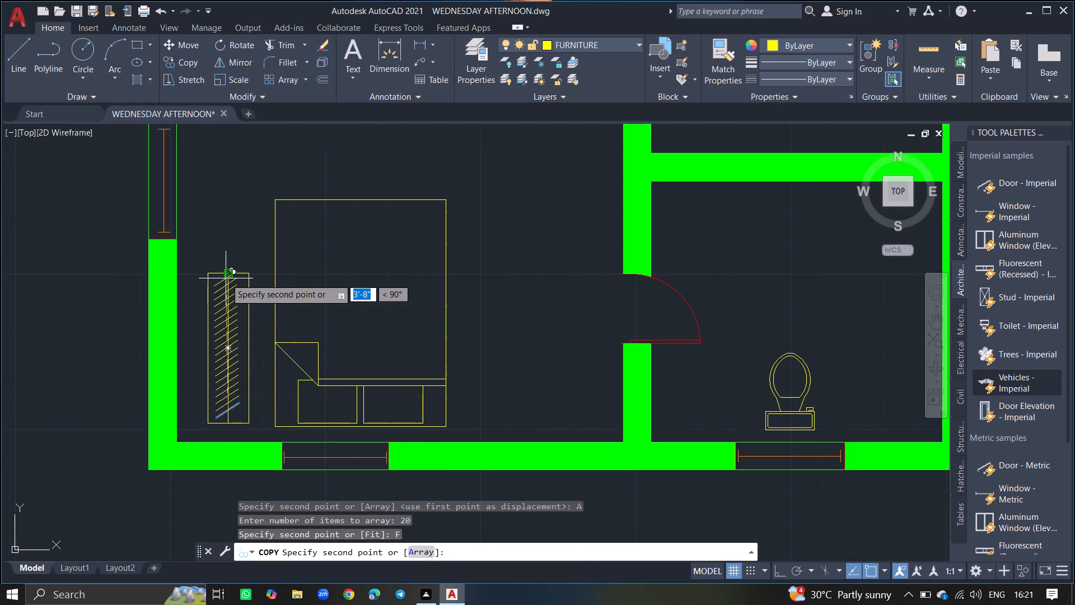
{"action": "scroll", "coordinate": [226, 278], "scroll_direction": "up", "scroll_amount": 4, "text": "ctrl"}
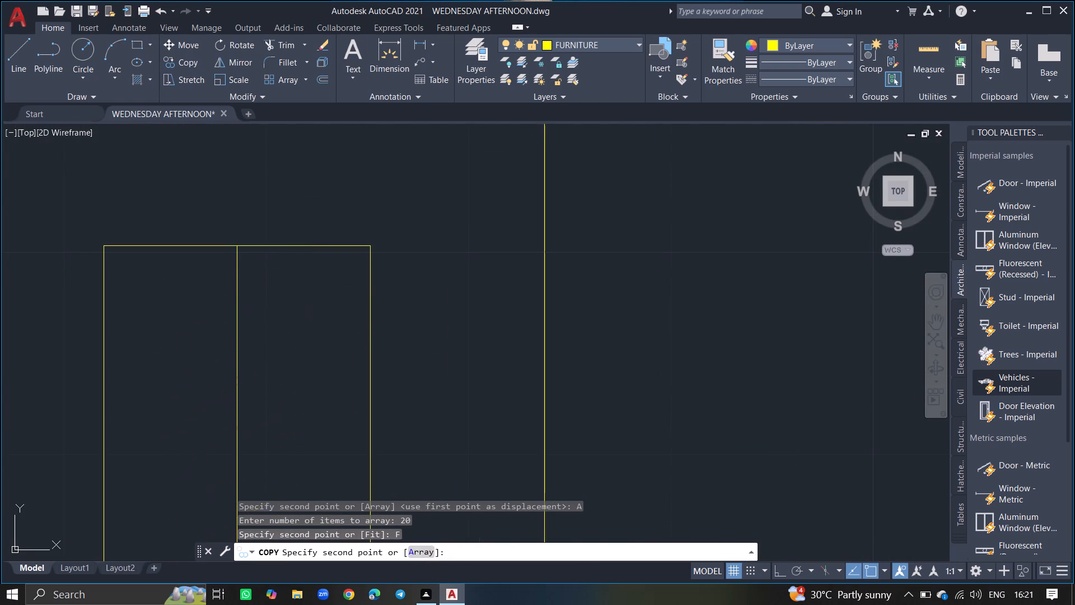
{"action": "left_click", "coordinate": [237, 302]}
{"action": "key", "text": "Return"}
Make TEXT the current layer.
{"action": "scroll", "coordinate": [237, 302], "scroll_direction": "down", "scroll_amount": 5, "text": "ctrl"}
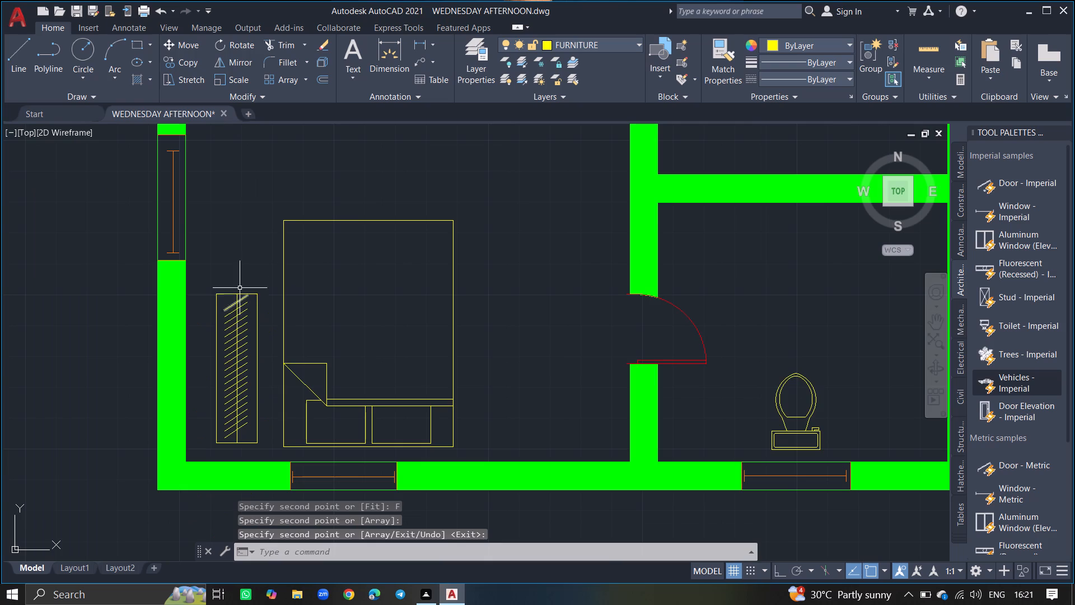
{"action": "scroll", "coordinate": [241, 268], "scroll_direction": "down", "scroll_amount": 5, "text": "ctrl"}
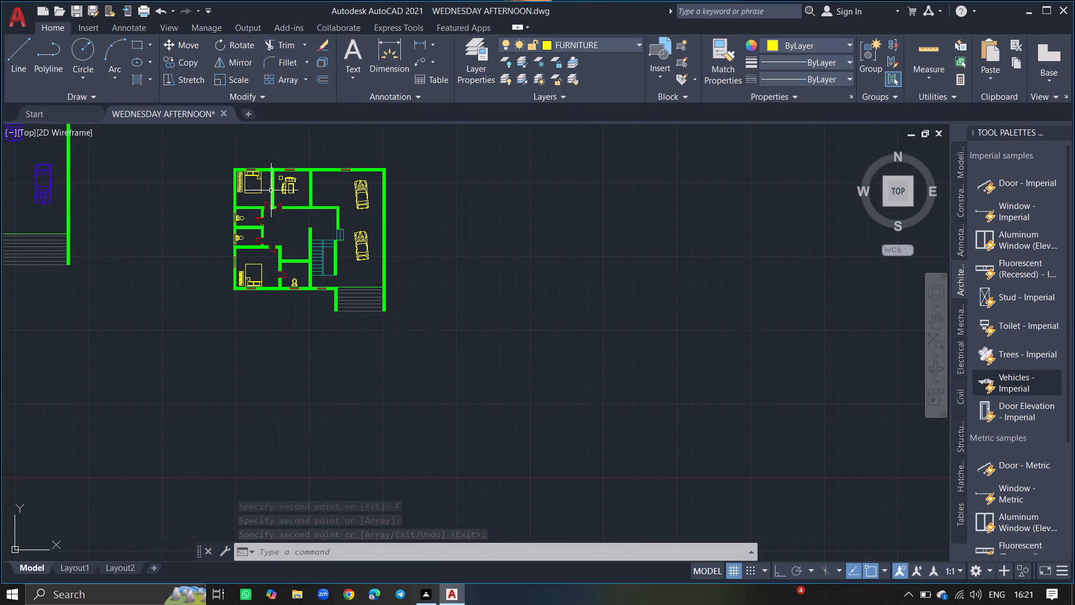
{"action": "scroll", "coordinate": [273, 178], "scroll_direction": "up", "scroll_amount": 3, "text": "ctrl"}
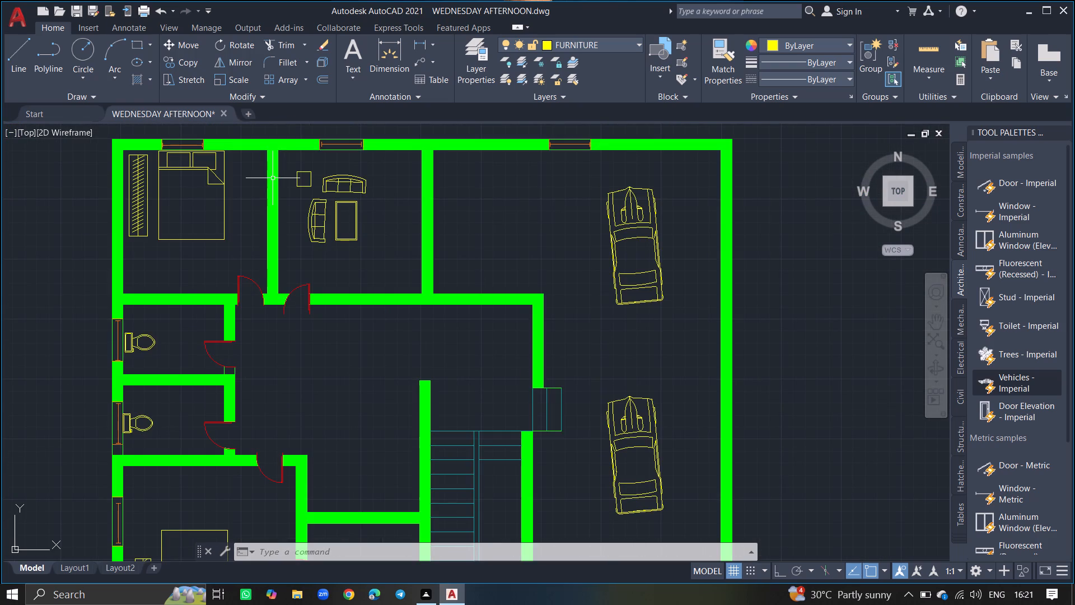
{"action": "scroll", "coordinate": [290, 245], "scroll_direction": "down", "scroll_amount": 4, "text": "ctrl"}
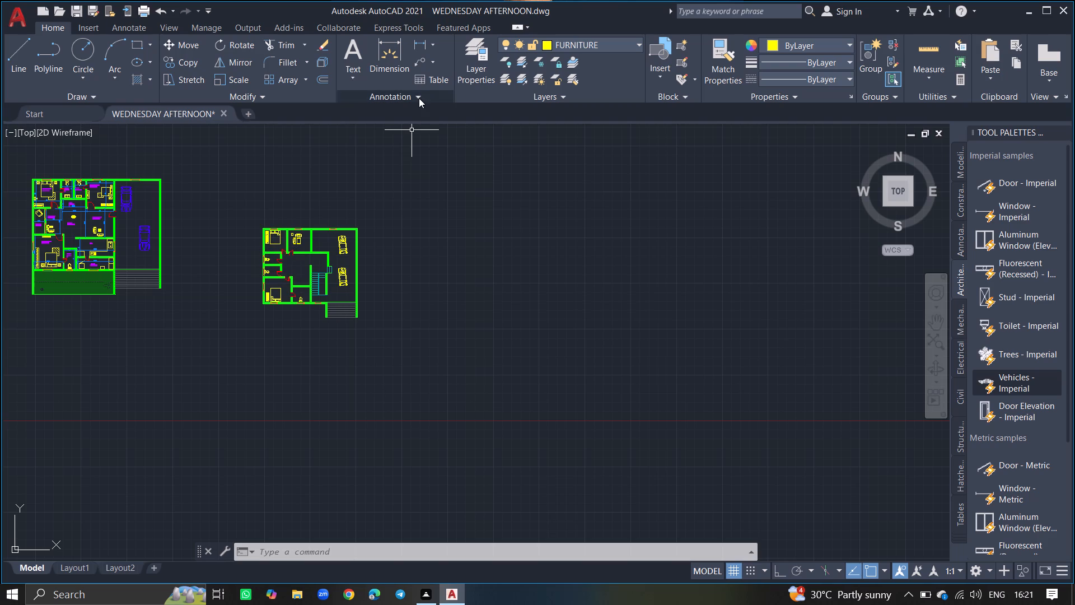
{"action": "left_click", "coordinate": [462, 66]}
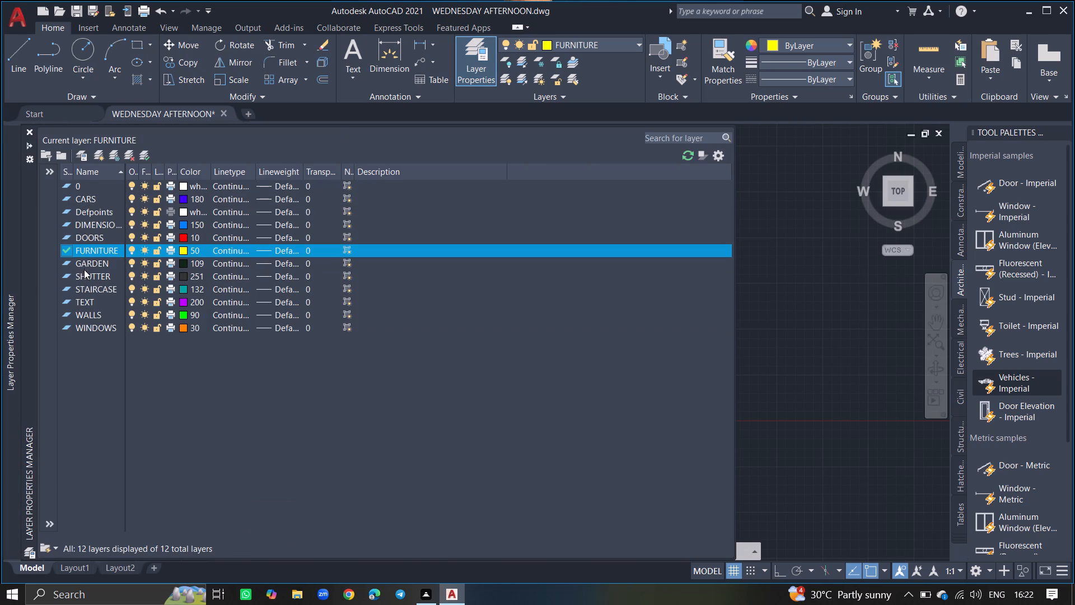
{"action": "double_click", "coordinate": [84, 300]}
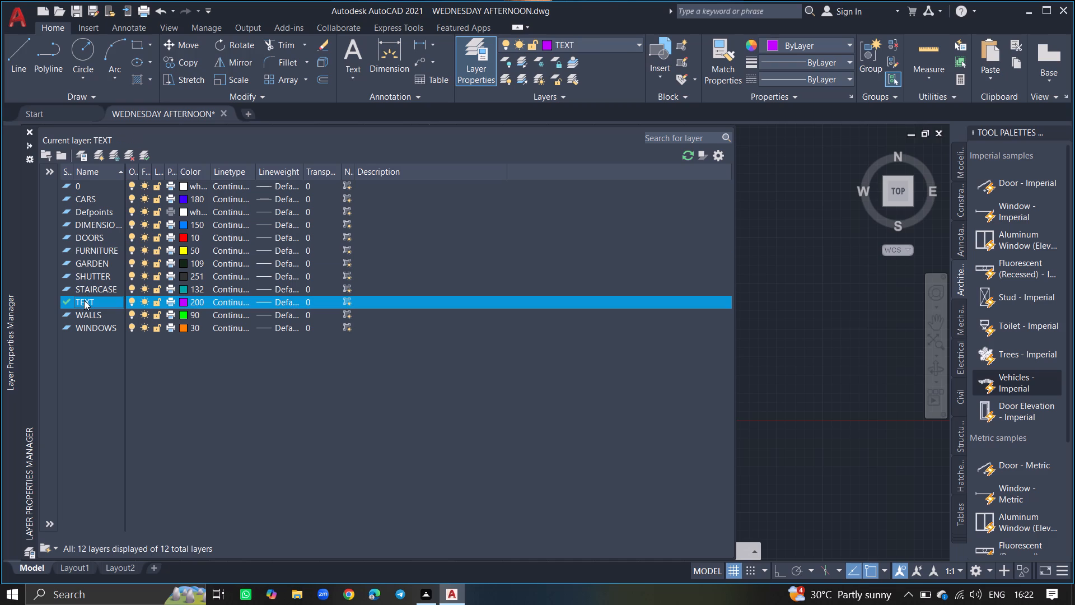
{"action": "left_click", "coordinate": [27, 132]}
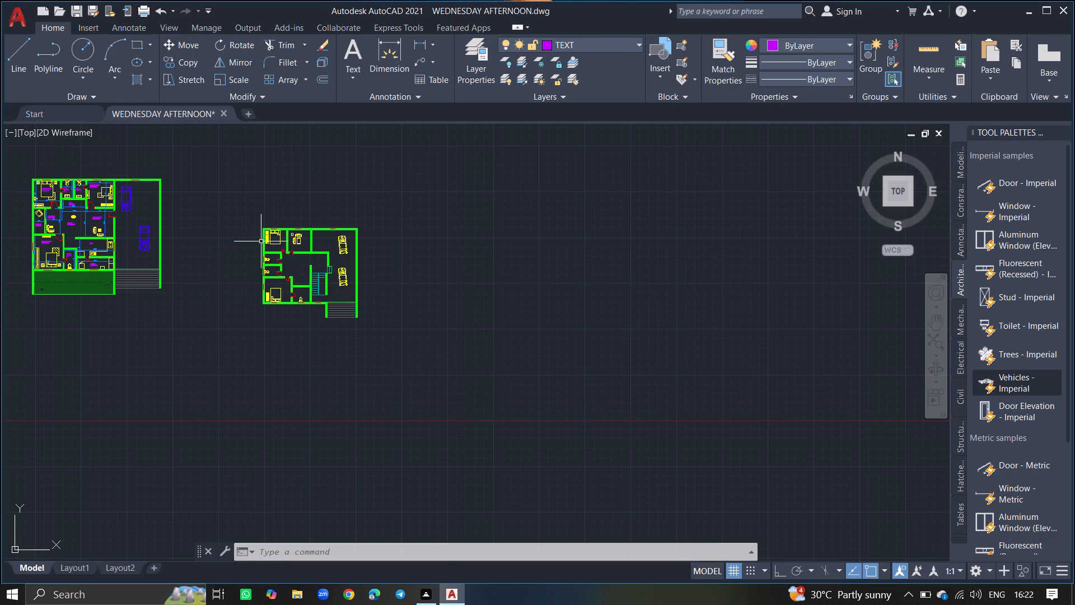
Add the multiline text label BEDROOM - 1 below the bed in the upper-left bedroom of the second floor plan and save it.
{"action": "scroll", "coordinate": [261, 241], "scroll_direction": "up", "scroll_amount": 6, "text": "ctrl"}
{"action": "type", "text": "MTEXT"}
{"action": "key", "text": "Return"}
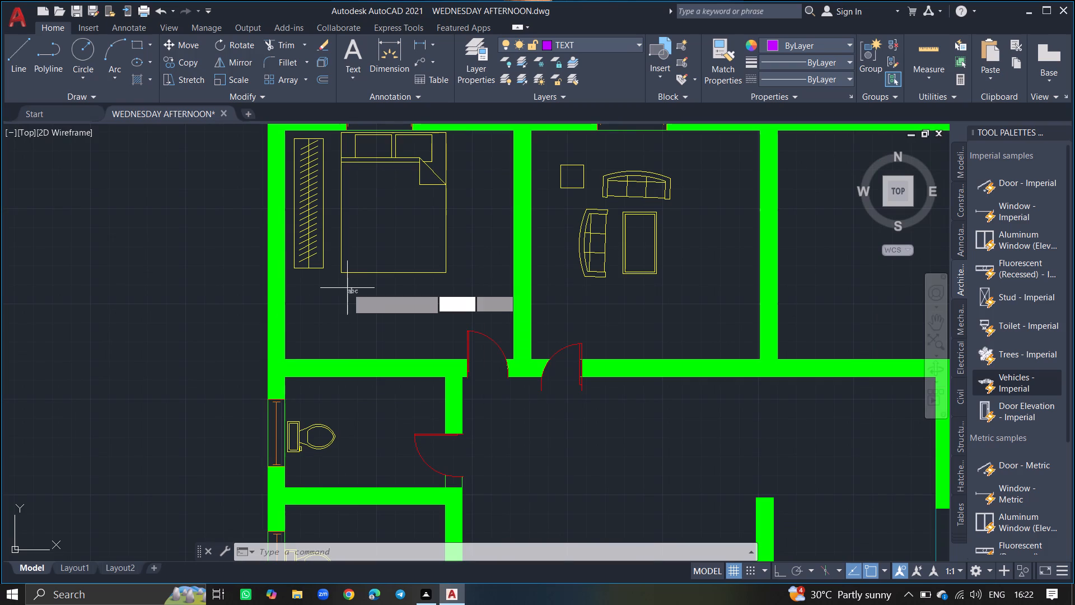
{"action": "scroll", "coordinate": [347, 288], "scroll_direction": "up", "scroll_amount": 3, "text": "ctrl"}
{"action": "left_click", "coordinate": [226, 302]}
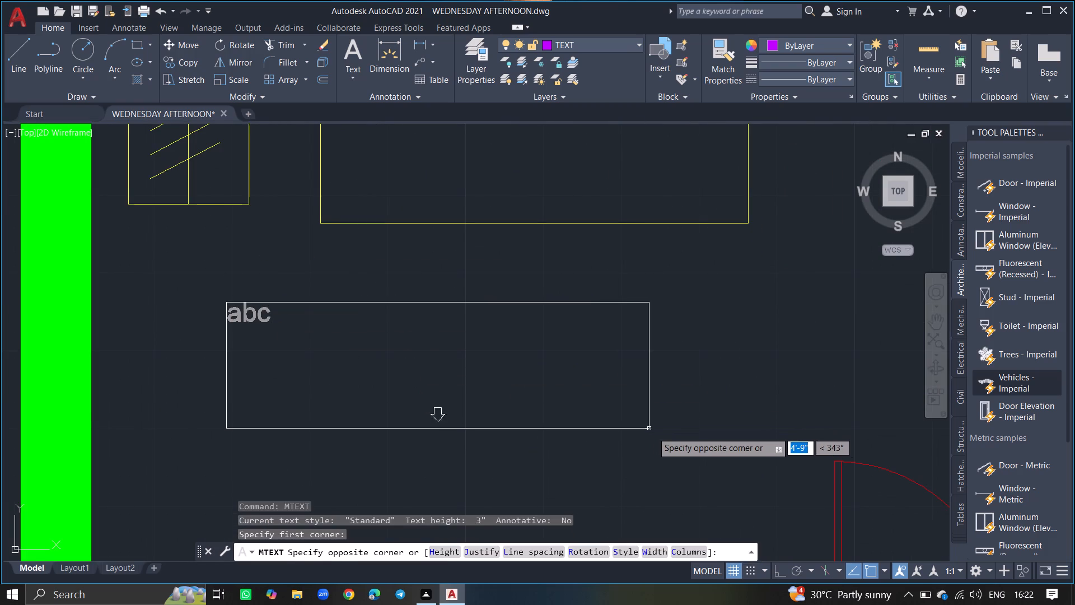
{"action": "left_click", "coordinate": [689, 457]}
{"action": "type", "text": "BED"}
{"action": "type", "text": "ROOM"}
{"action": "key", "text": "space"}
{"action": "type", "text": "- 1"}
{"action": "key", "text": "space"}
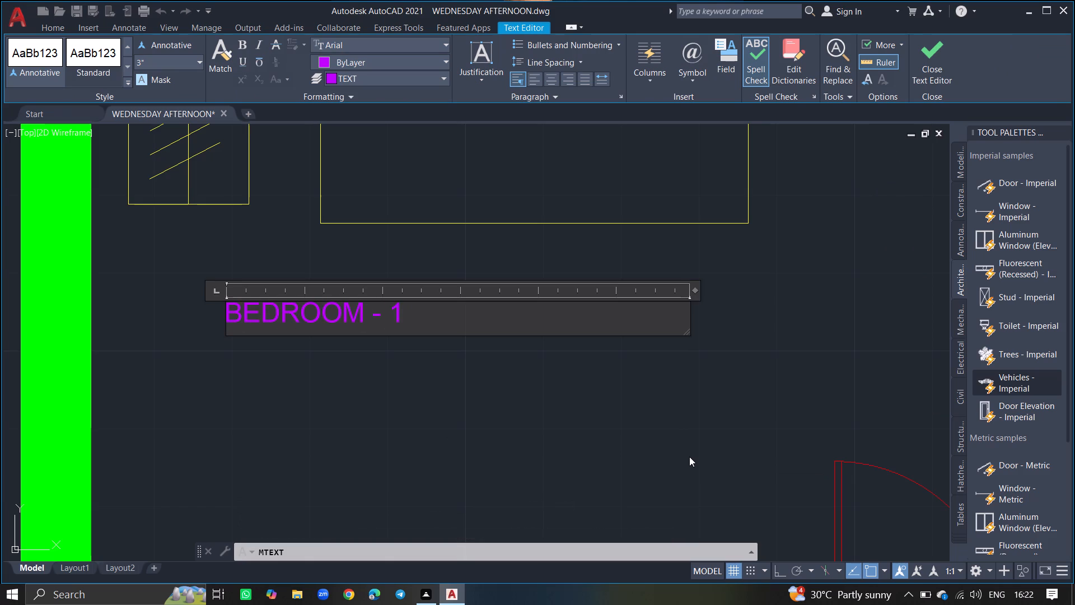
{"action": "key", "text": "Return"}
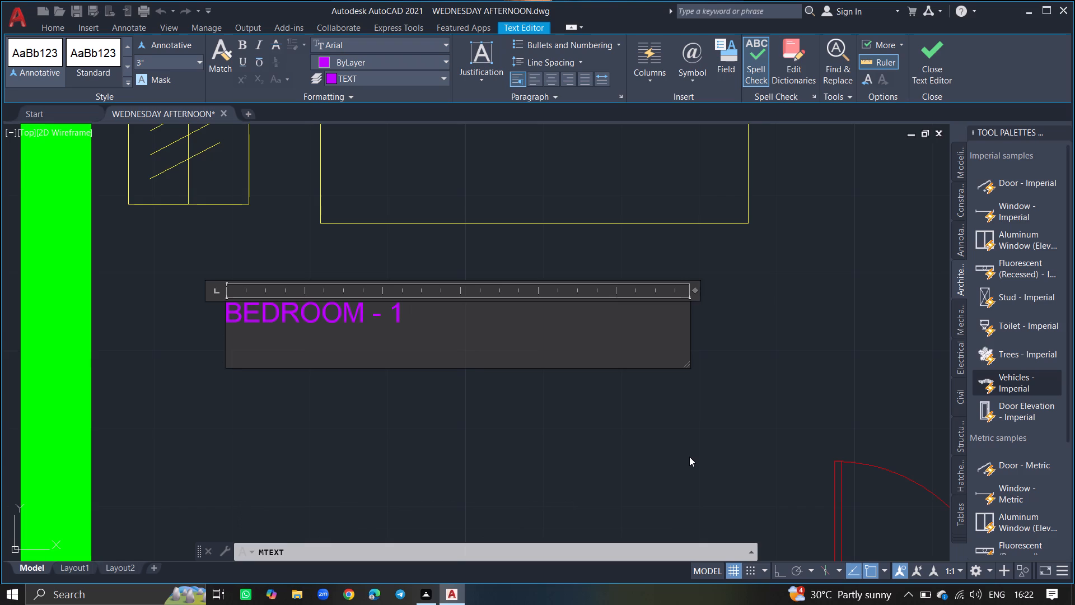
{"action": "scroll", "coordinate": [689, 457], "scroll_direction": "down", "scroll_amount": 3, "text": "ctrl"}
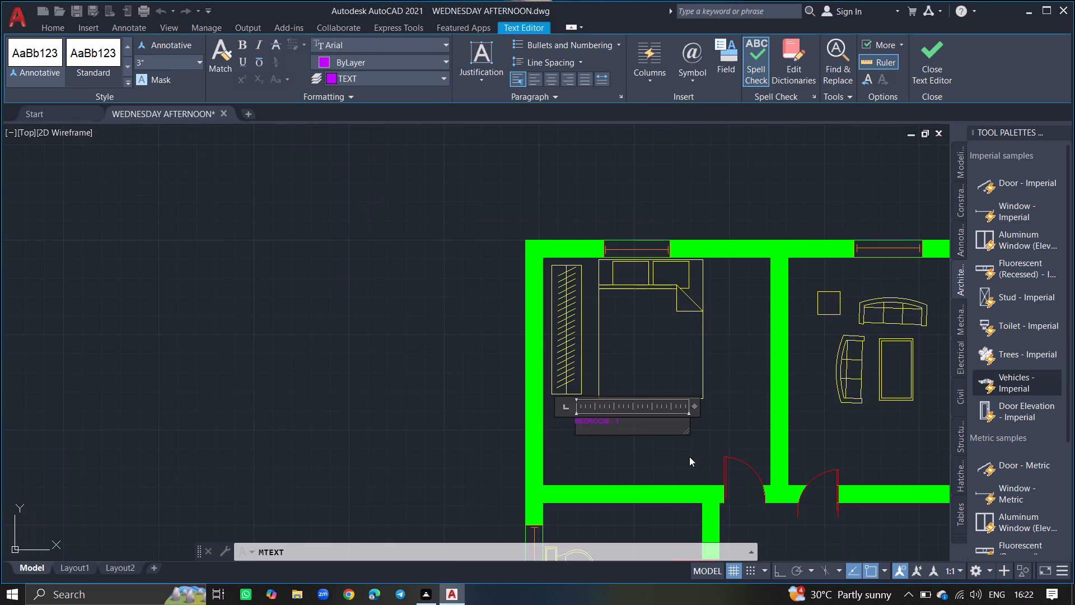
{"action": "key", "text": "Escape"}
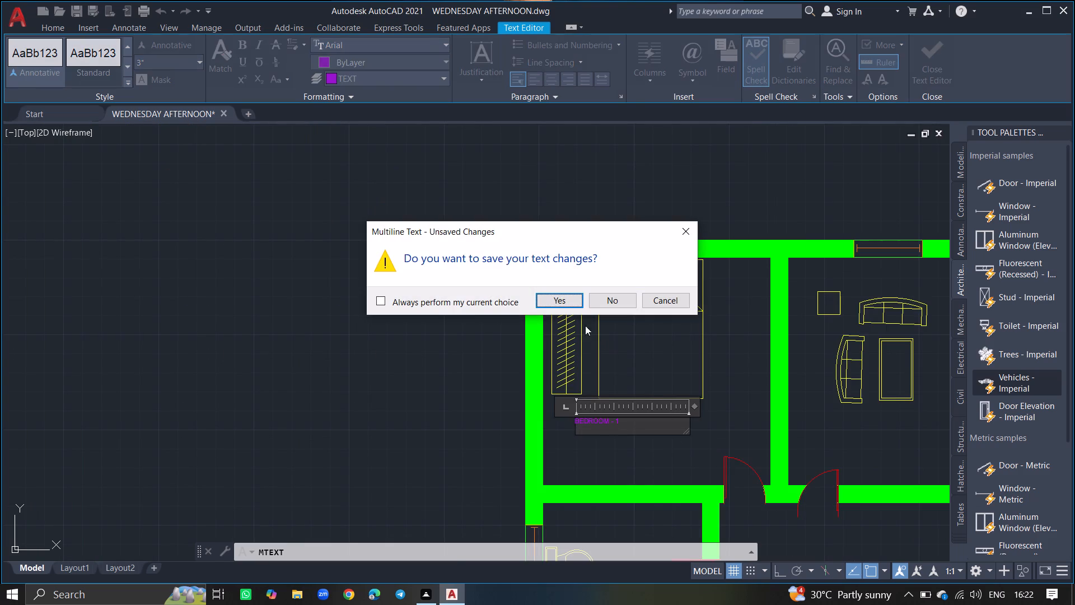
{"action": "left_click", "coordinate": [563, 301]}
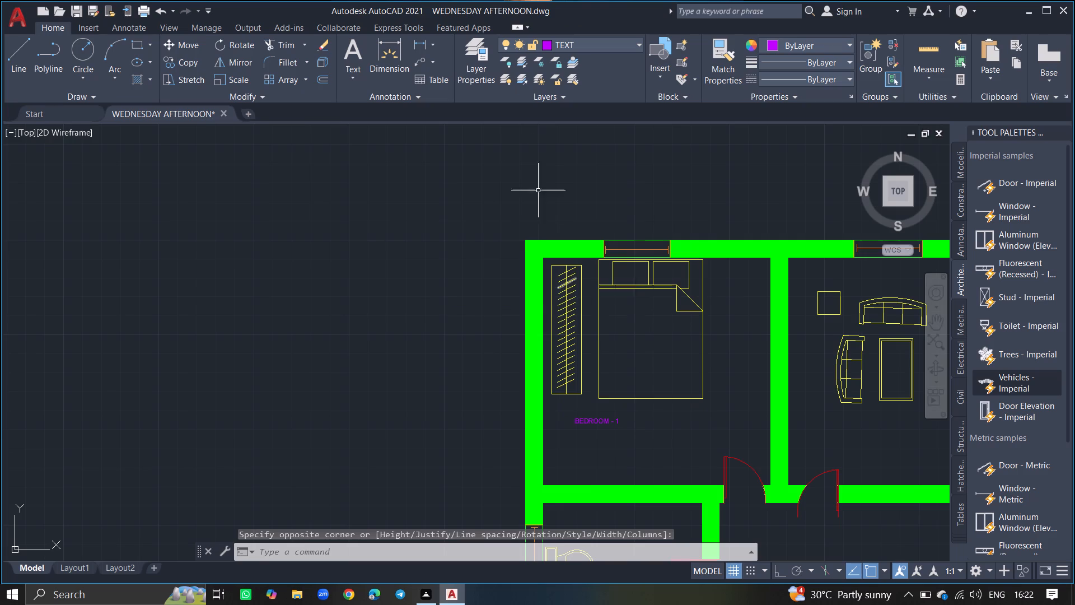
Make DIMENSIONS the current layer.
{"action": "left_click", "coordinate": [467, 85]}
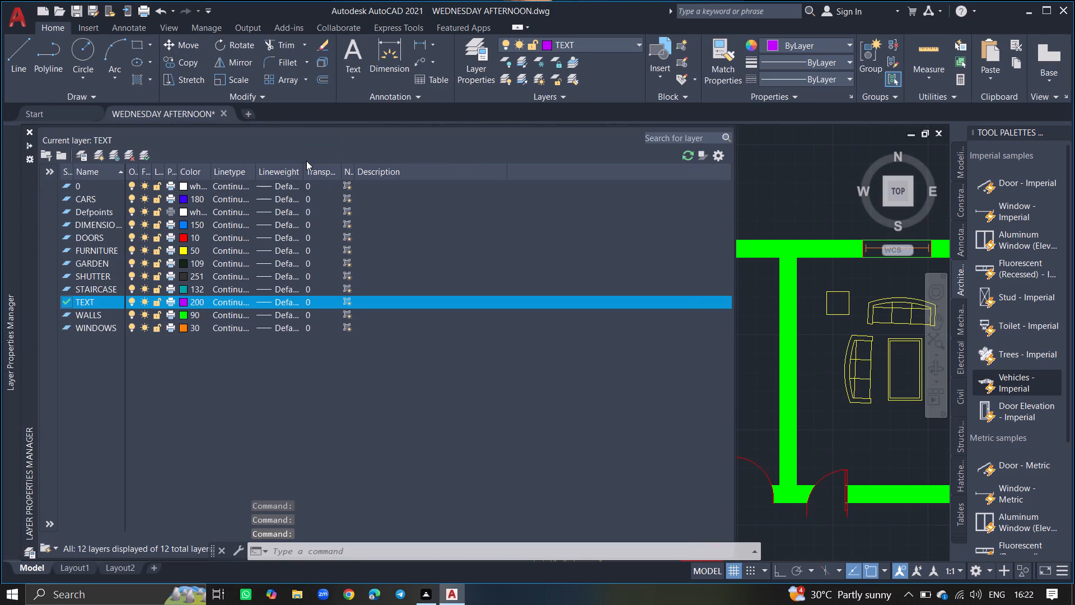
{"action": "double_click", "coordinate": [105, 225]}
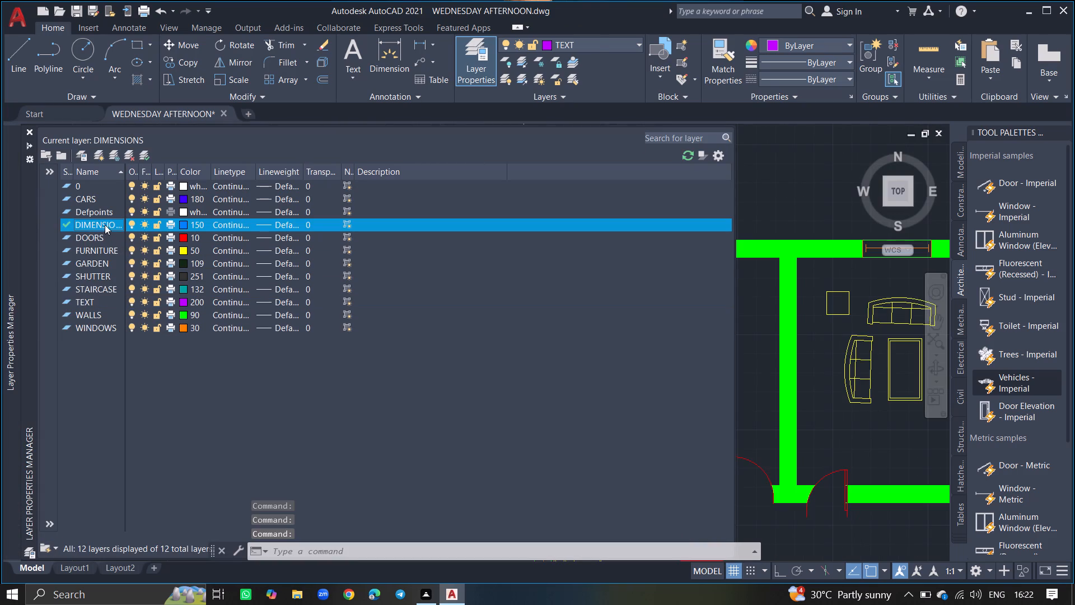
{"action": "left_click", "coordinate": [27, 131]}
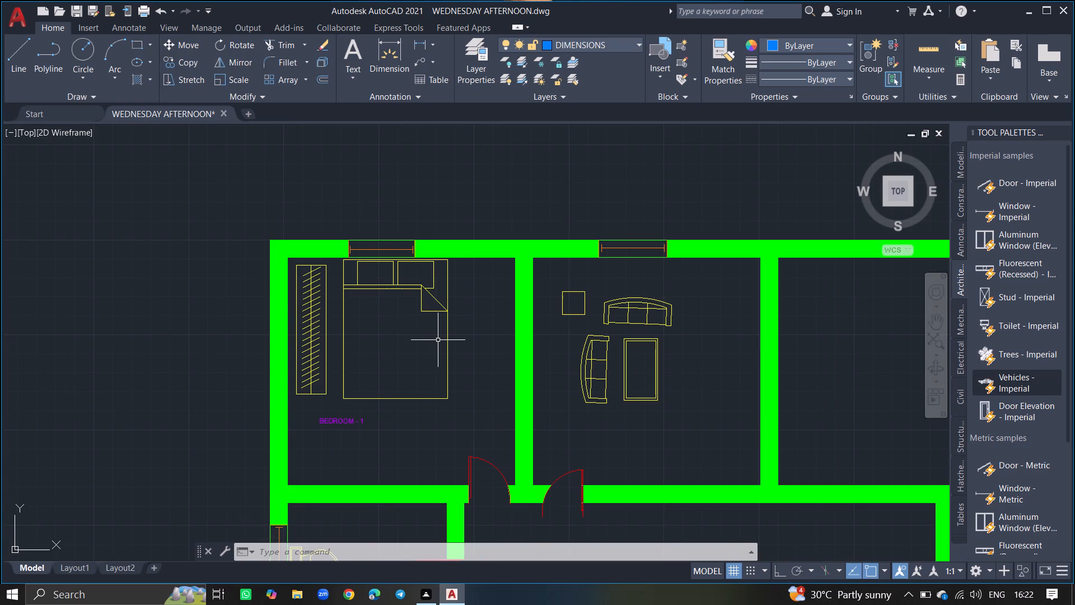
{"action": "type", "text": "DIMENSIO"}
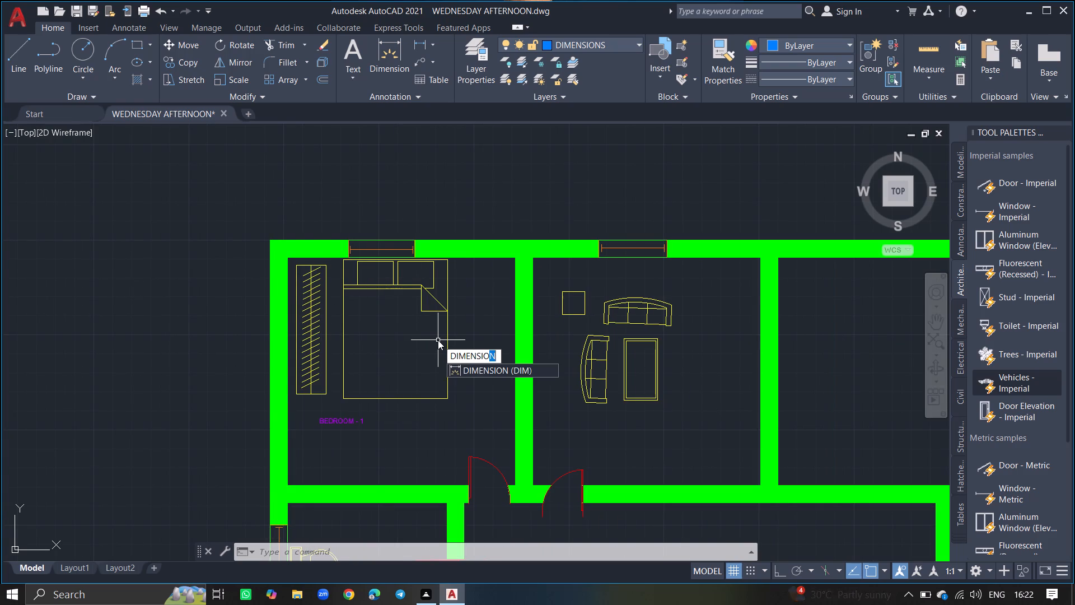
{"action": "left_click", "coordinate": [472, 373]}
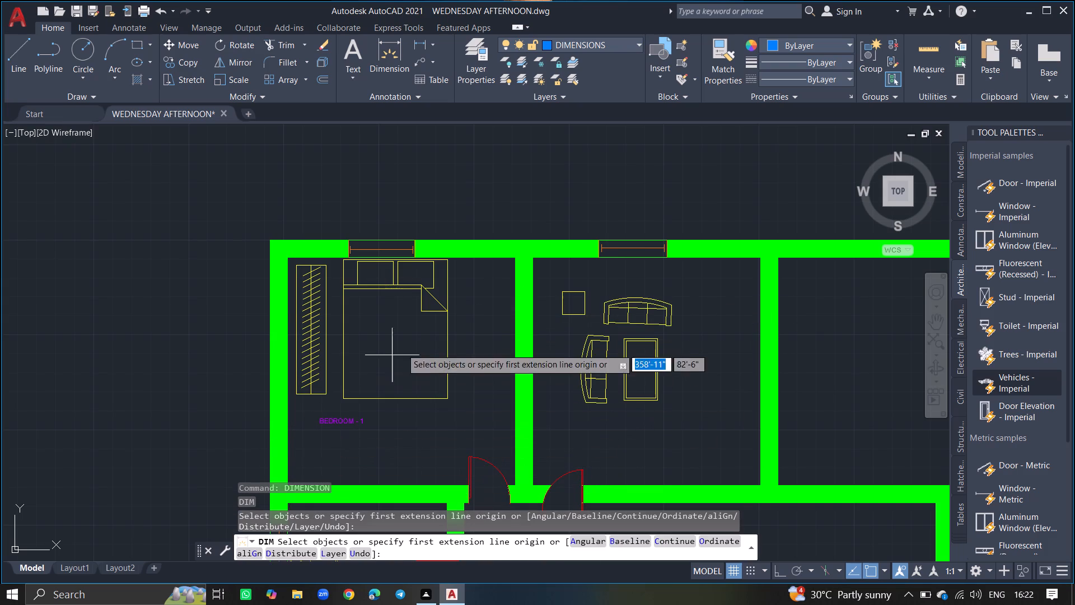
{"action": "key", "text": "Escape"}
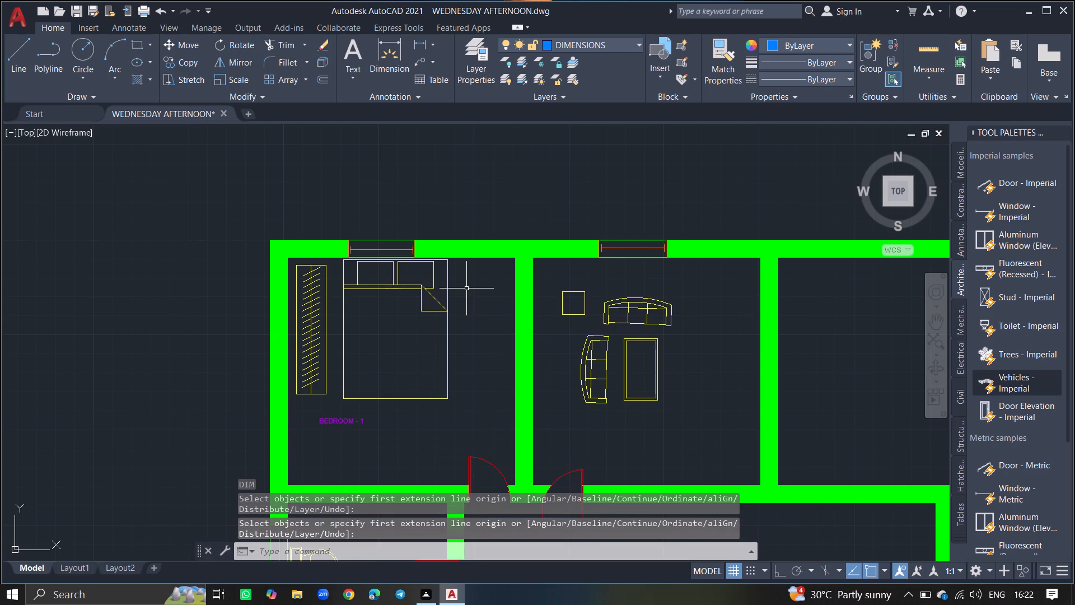
Add a vertical linear dimension between BEDROOM - 1's upper and lower inner wall faces, placed beside its right-hand wall.
{"action": "type", "text": "DIML"}
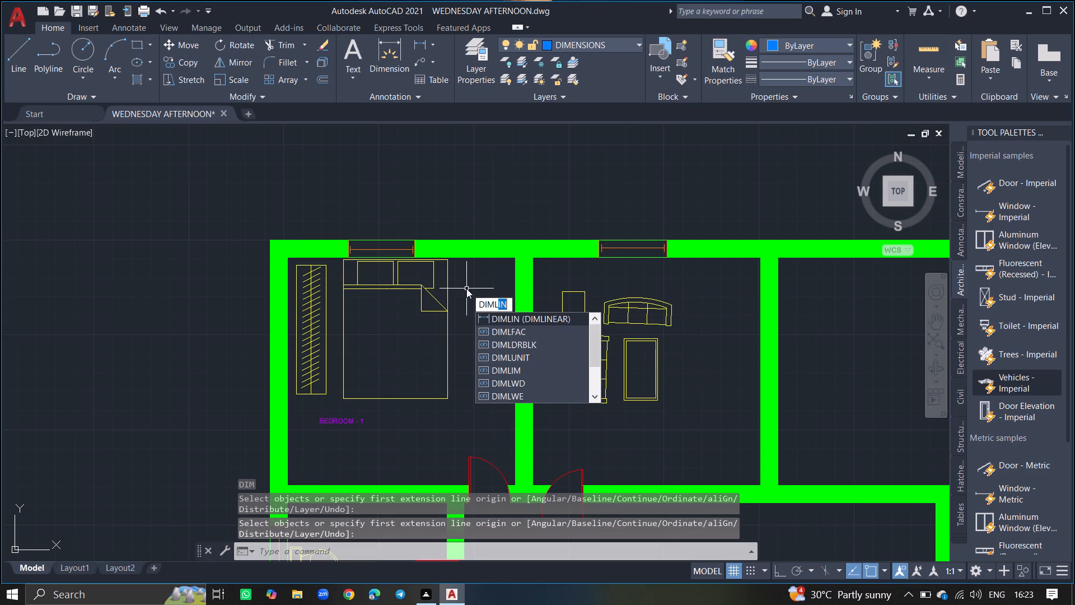
{"action": "left_click", "coordinate": [494, 317]}
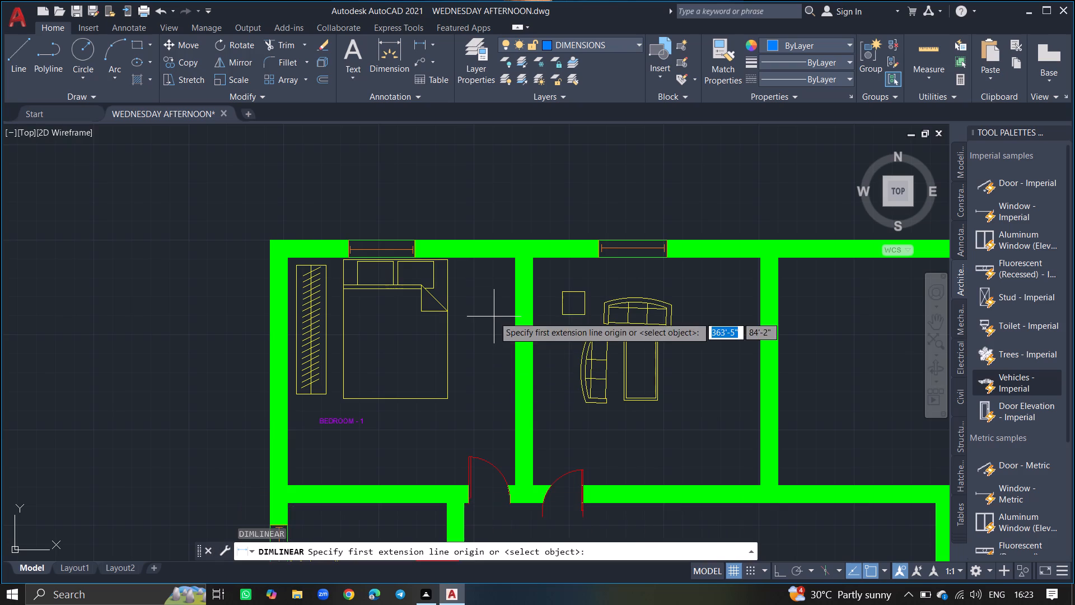
{"action": "left_click_drag", "start_coordinate": [502, 262], "coordinate": [495, 362]}
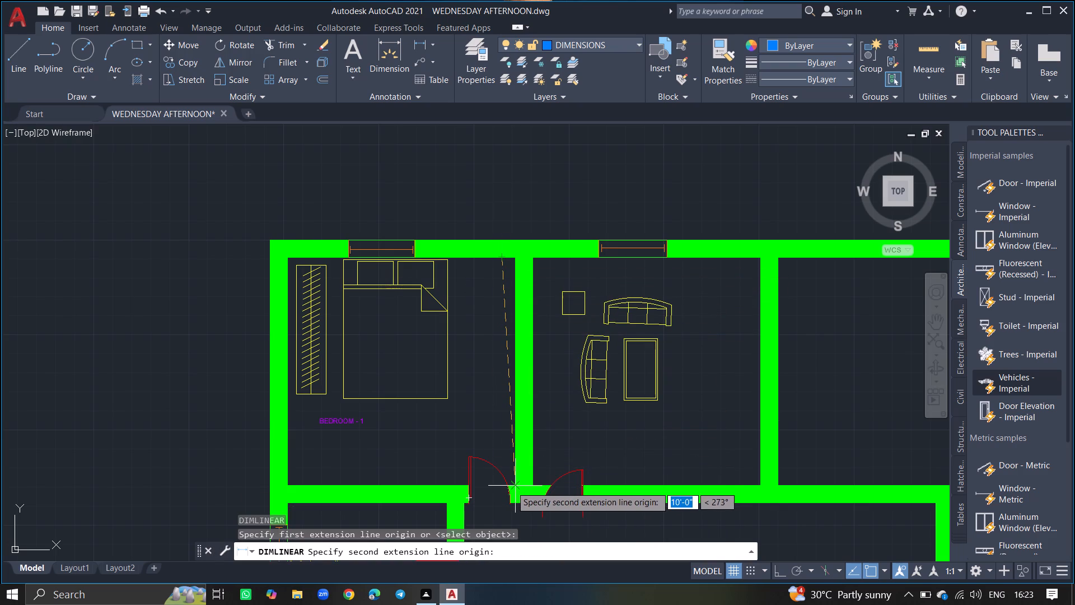
{"action": "left_click_drag", "start_coordinate": [511, 486], "coordinate": [491, 370]}
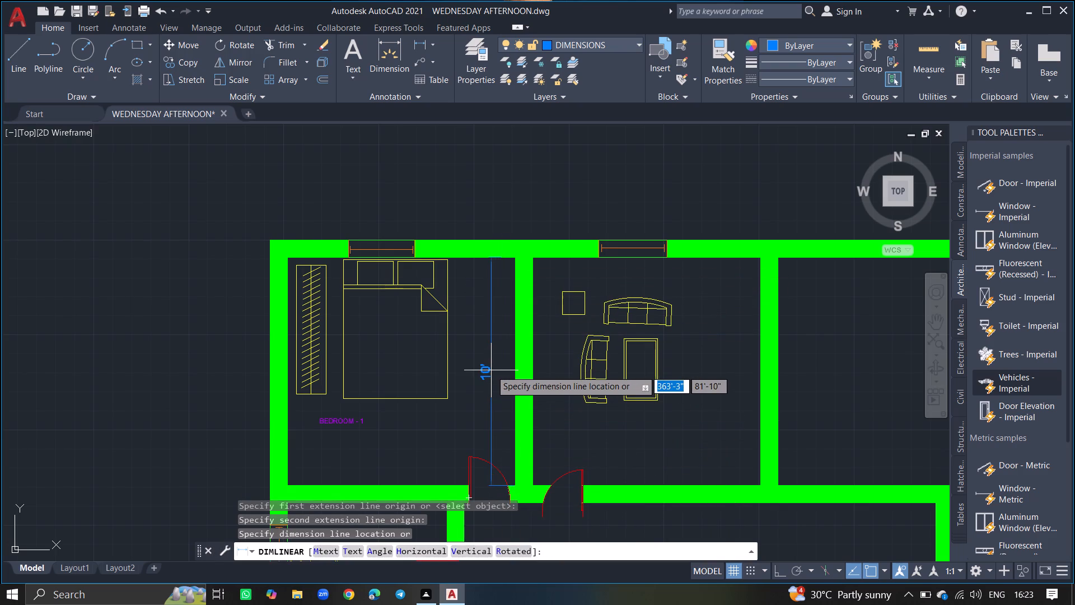
{"action": "left_click_drag", "start_coordinate": [491, 370], "coordinate": [498, 351]}
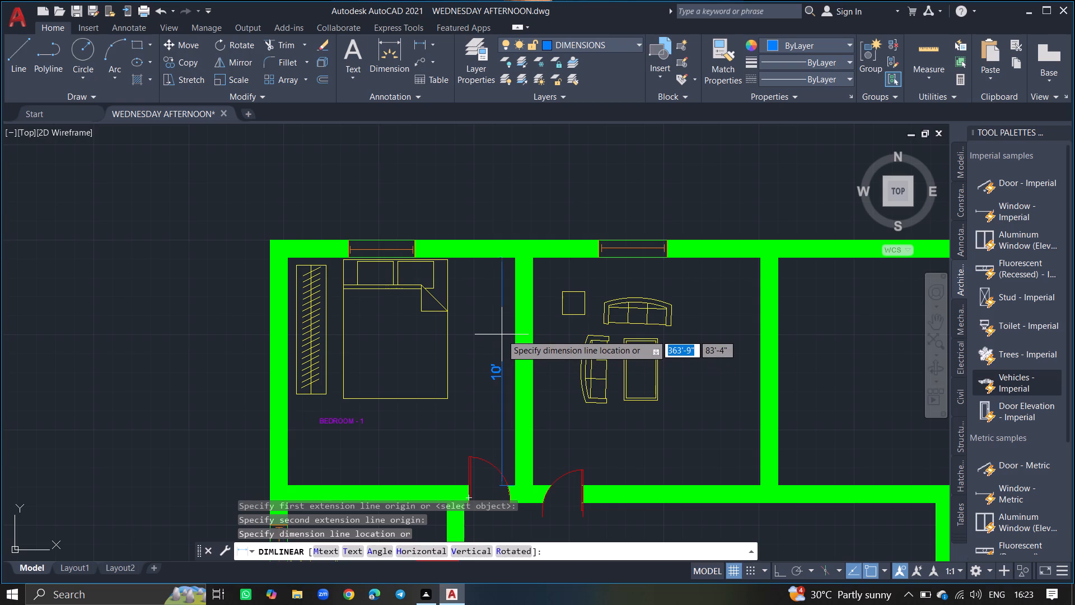
{"action": "left_click", "coordinate": [502, 334]}
Add a horizontal linear dimension between BEDROOM - 1's left and right inner wall faces, placed just below the room label.
{"action": "type", "text": "DIML"}
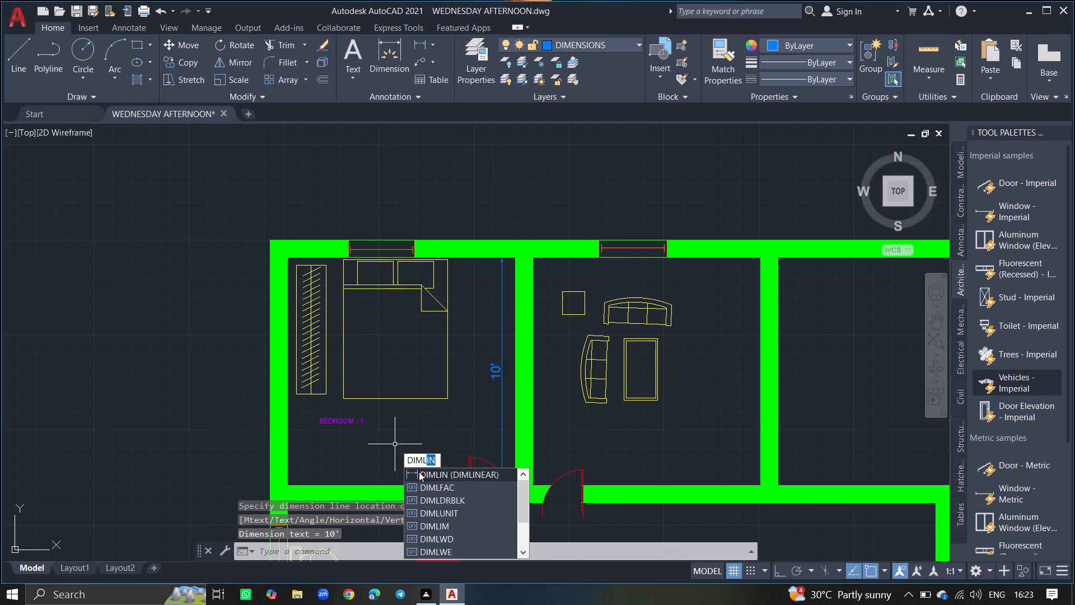
{"action": "left_click_drag", "start_coordinate": [421, 474], "coordinate": [372, 478]}
{"action": "scroll", "coordinate": [372, 478], "scroll_direction": "up", "scroll_amount": 4, "text": "ctrl"}
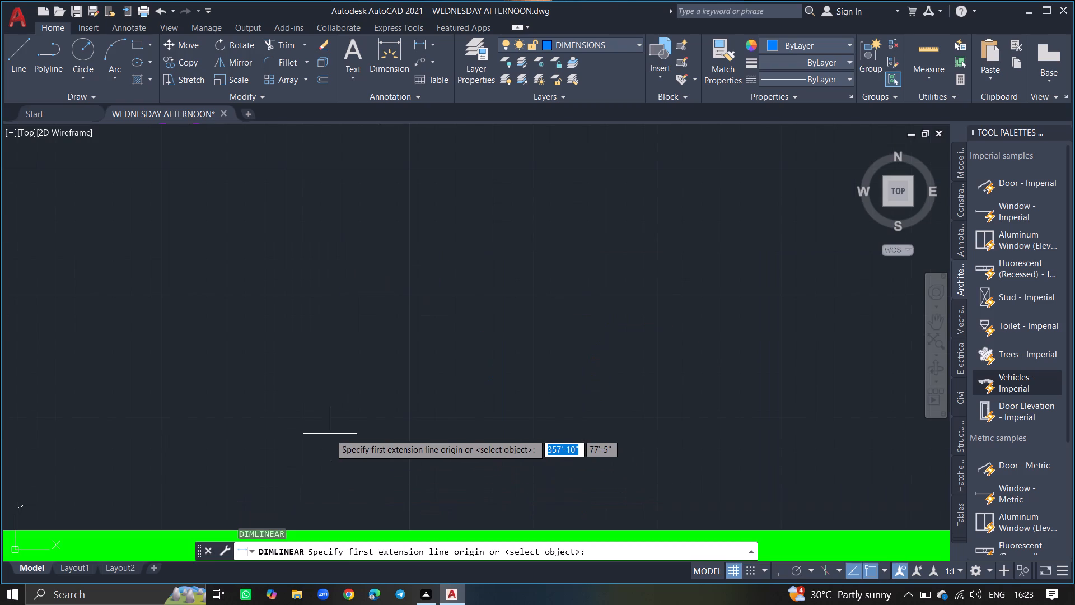
{"action": "scroll", "coordinate": [330, 434], "scroll_direction": "down", "scroll_amount": 4, "text": "ctrl"}
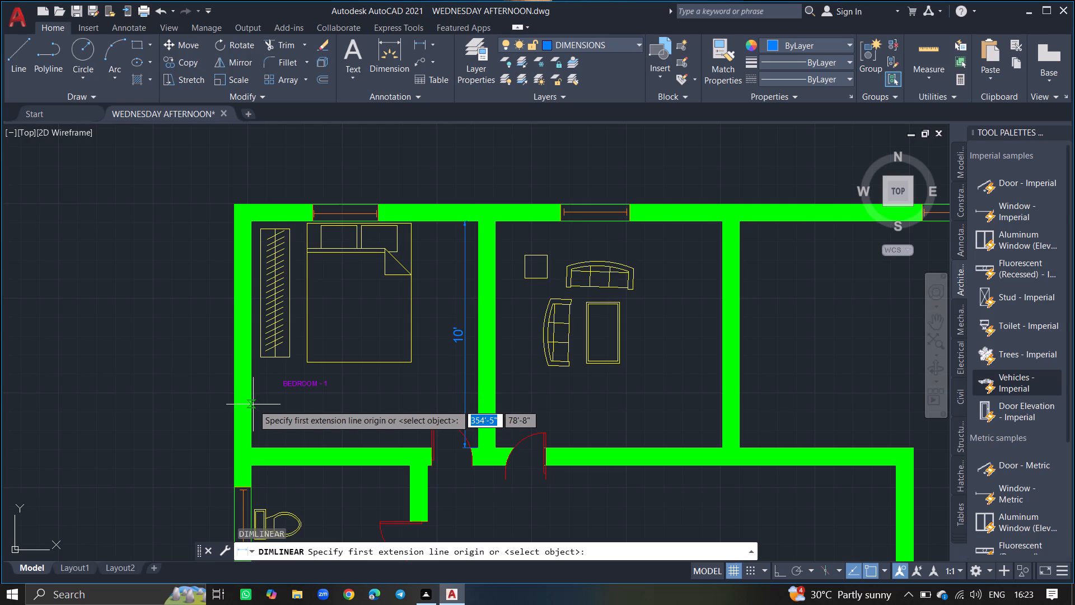
{"action": "left_click_drag", "start_coordinate": [253, 404], "coordinate": [358, 404]}
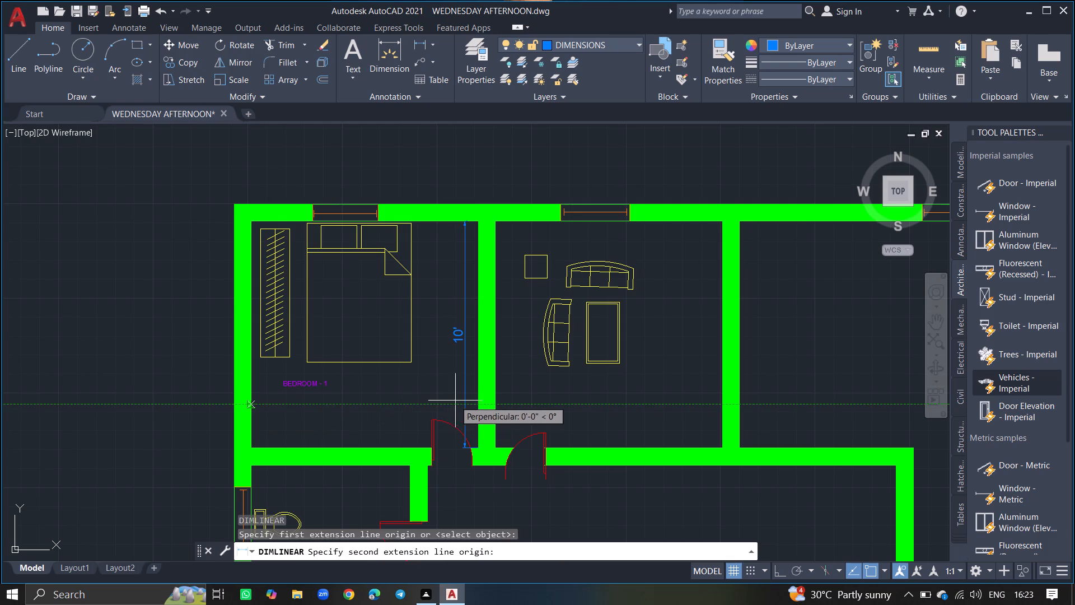
{"action": "left_click_drag", "start_coordinate": [475, 401], "coordinate": [425, 402]}
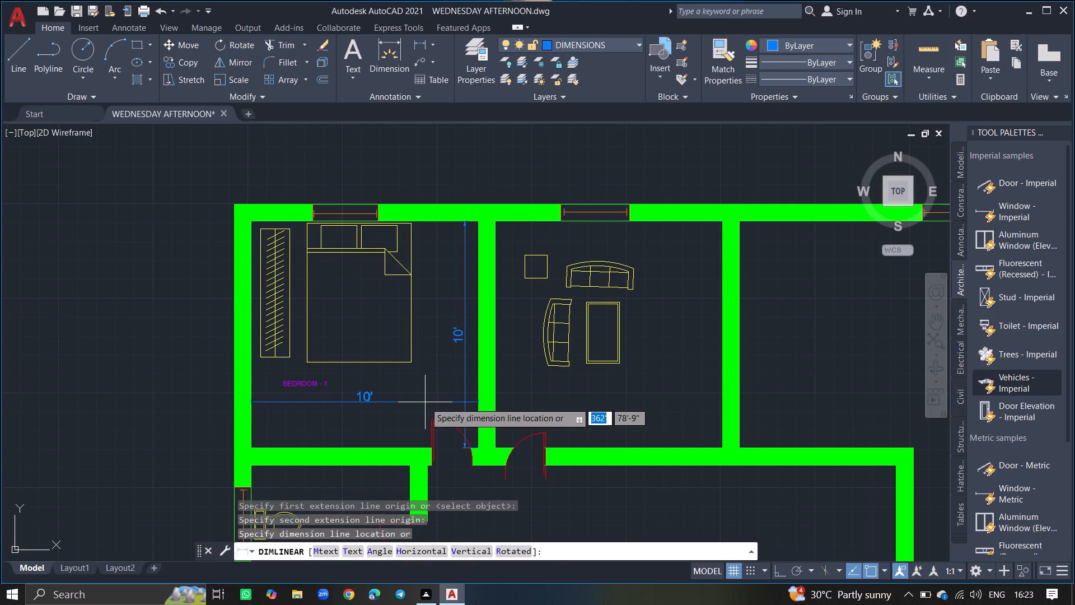
{"action": "left_click", "coordinate": [425, 402]}
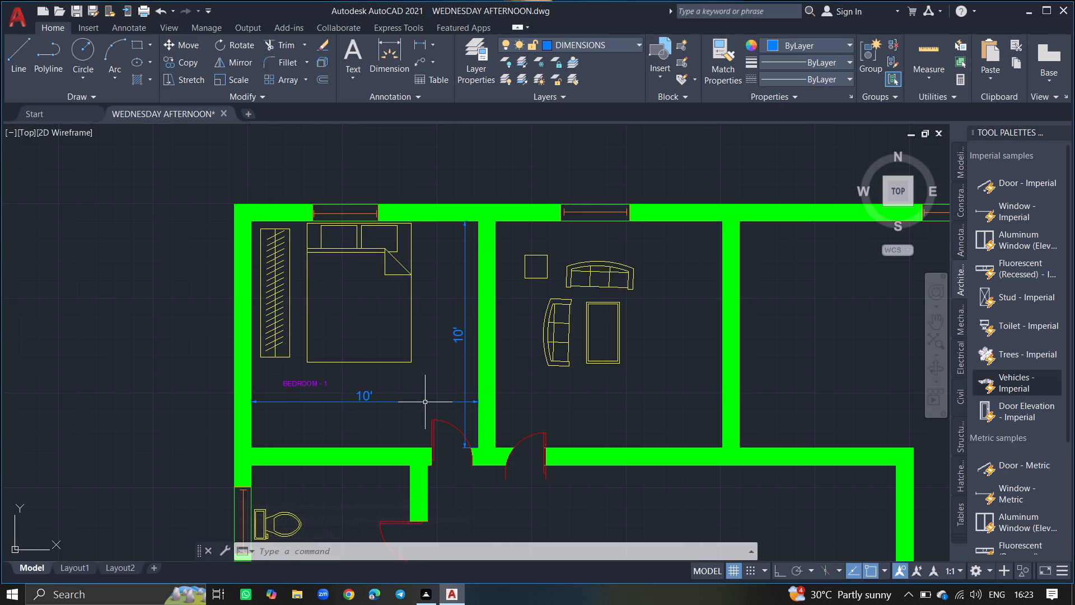
Add a horizontal linear dimension across the inner width of the adjoining sofa room, placed above the sofas near its upper wall.
{"action": "type", "text": "DIM"}
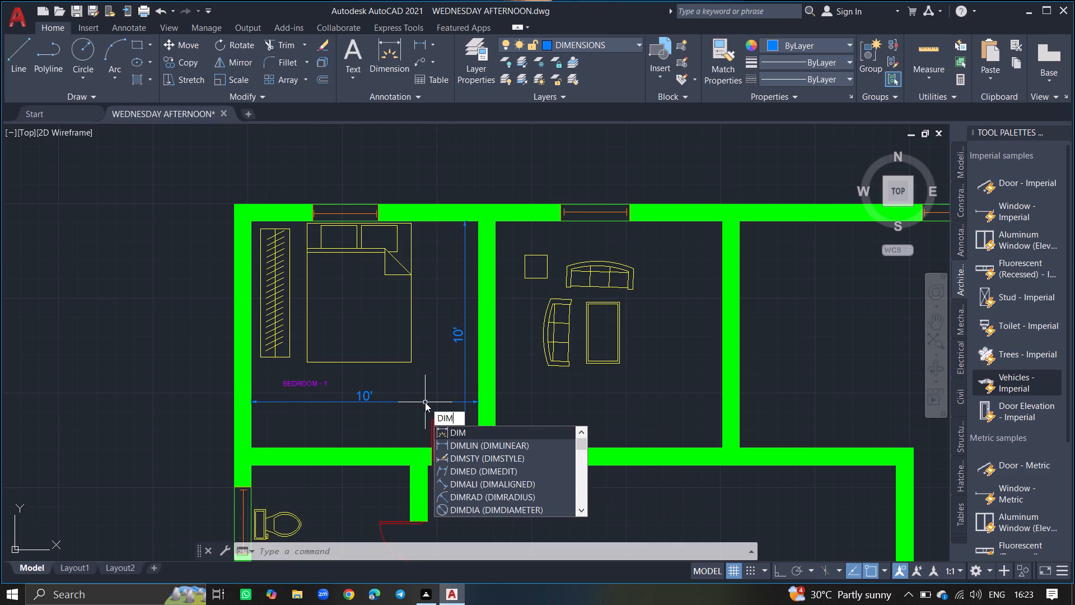
{"action": "left_click", "coordinate": [473, 442]}
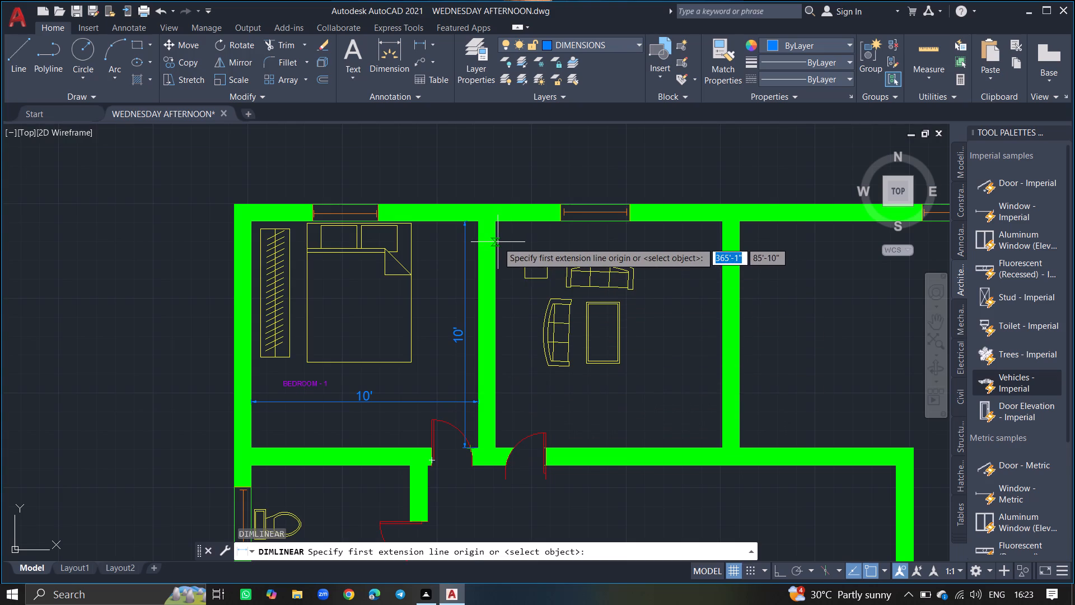
{"action": "left_click_drag", "start_coordinate": [498, 242], "coordinate": [635, 245]}
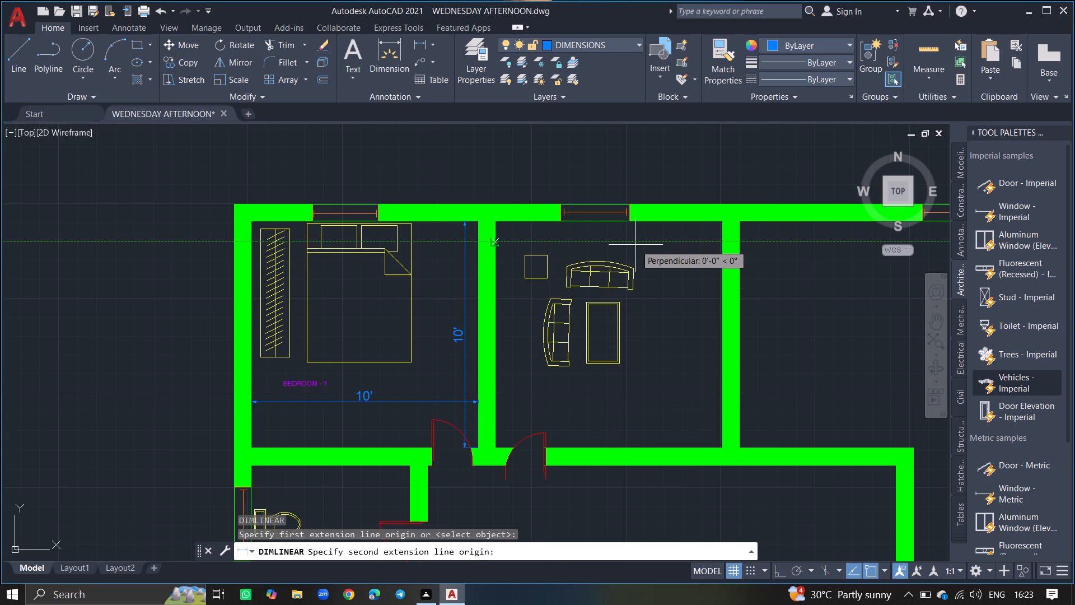
{"action": "left_click_drag", "start_coordinate": [635, 245], "coordinate": [641, 239]}
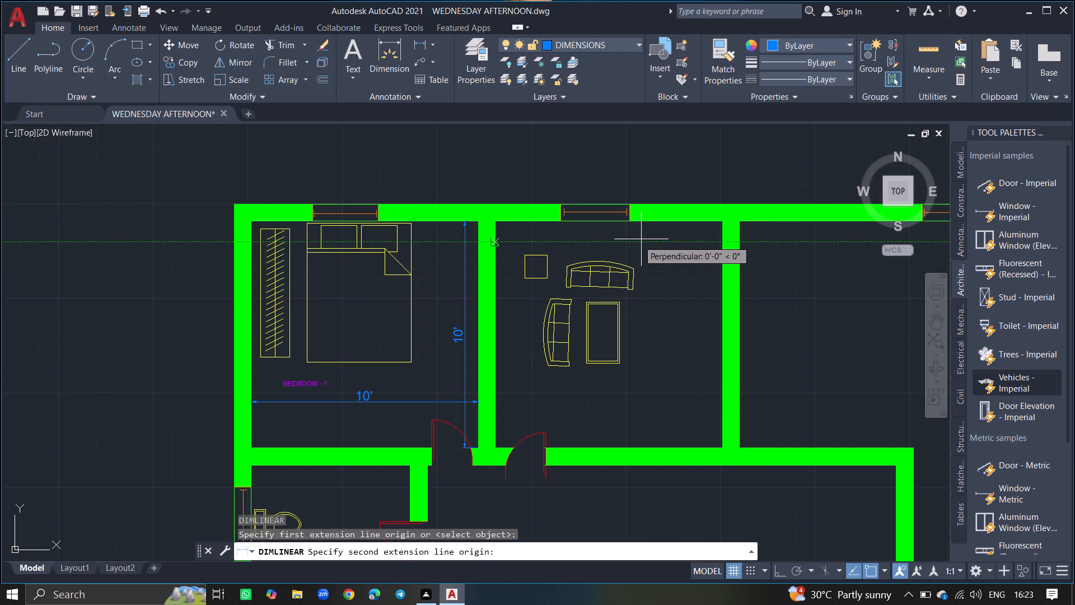
{"action": "left_click_drag", "start_coordinate": [641, 239], "coordinate": [667, 235]}
{"action": "left_click_drag", "start_coordinate": [721, 243], "coordinate": [686, 247]}
{"action": "left_click", "coordinate": [686, 247]}
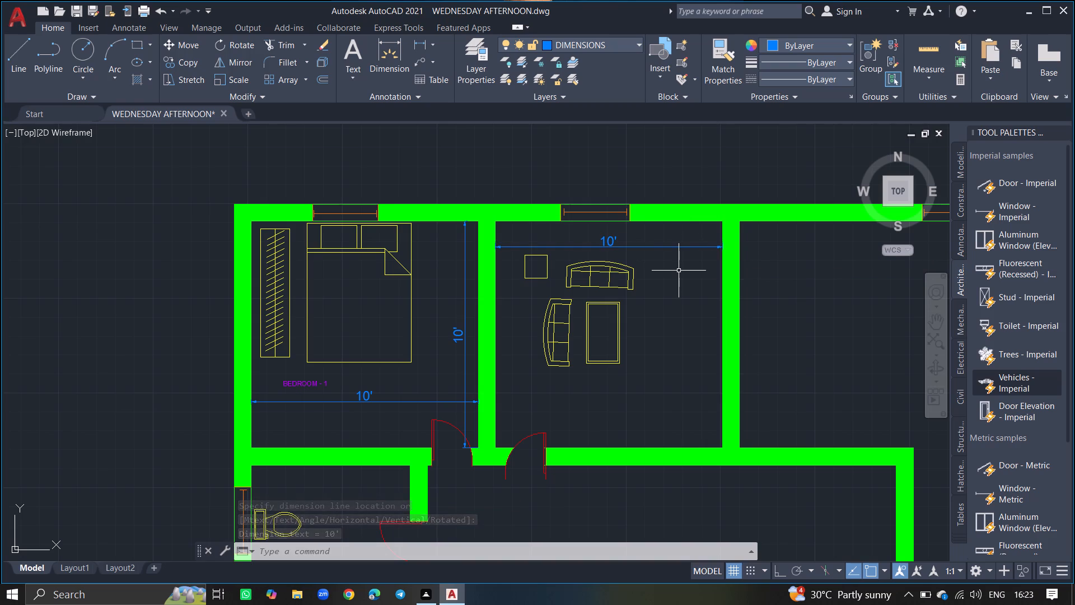
Add a vertical linear dimension between the sofa room's upper and lower inner wall faces, placed beside its right-hand wall.
{"action": "type", "text": "DIML"}
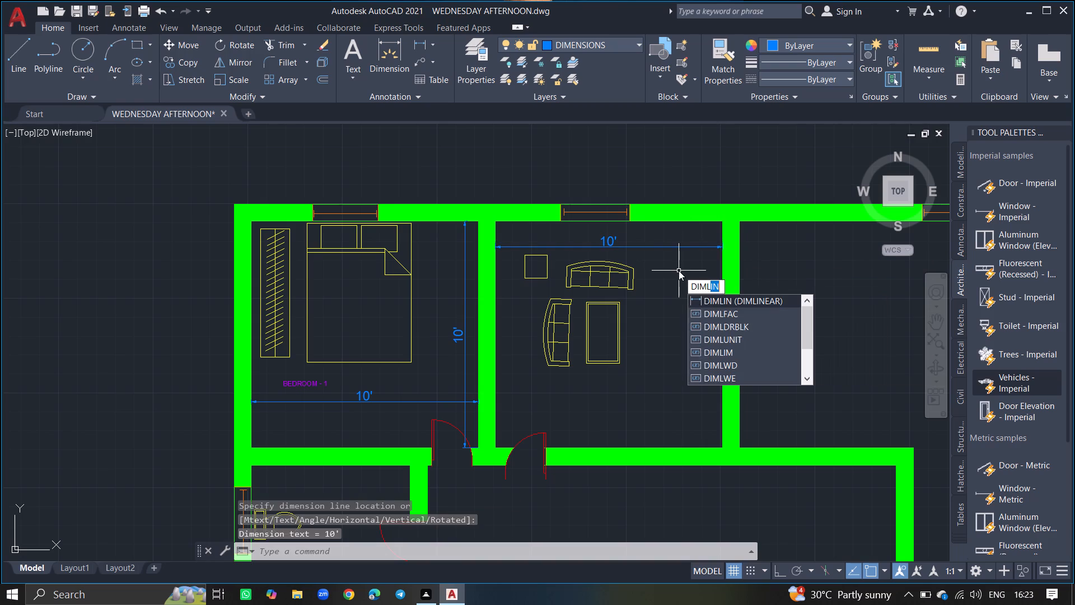
{"action": "left_click", "coordinate": [702, 297]}
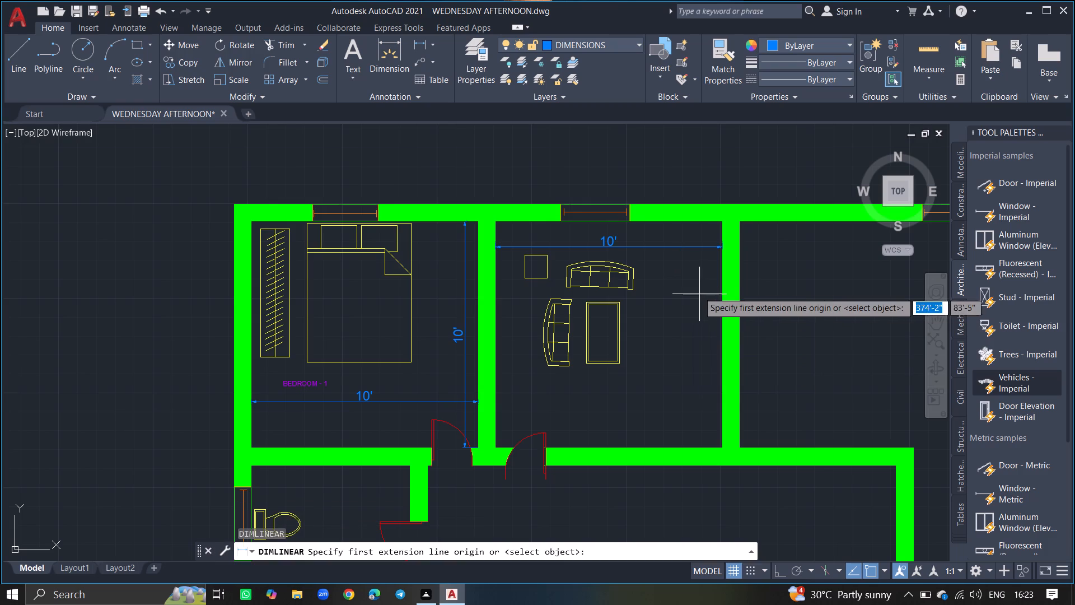
{"action": "left_click_drag", "start_coordinate": [709, 224], "coordinate": [703, 292]}
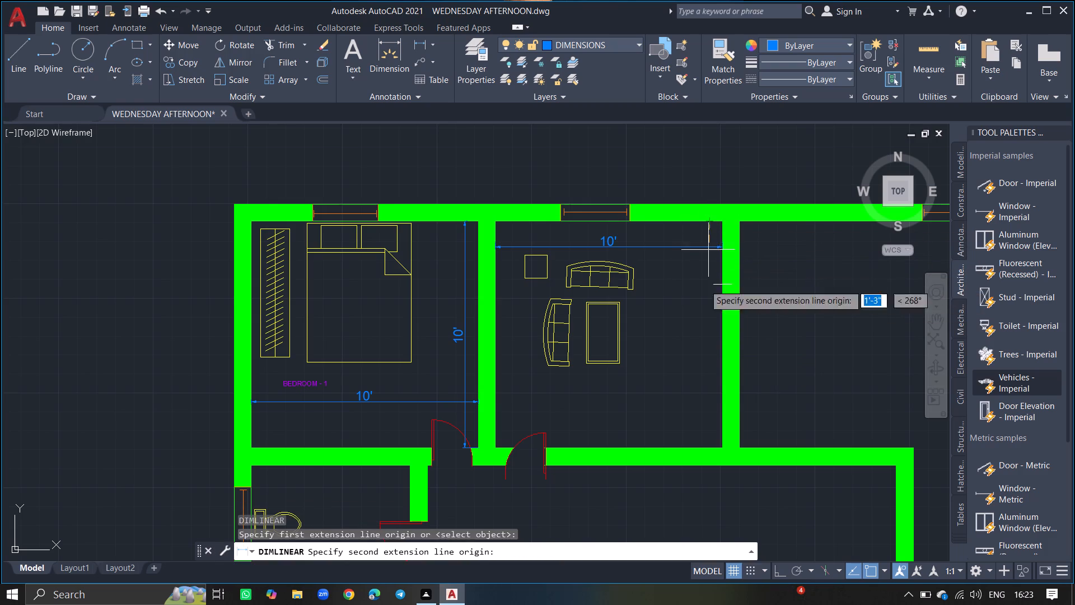
{"action": "left_click_drag", "start_coordinate": [703, 292], "coordinate": [706, 326]}
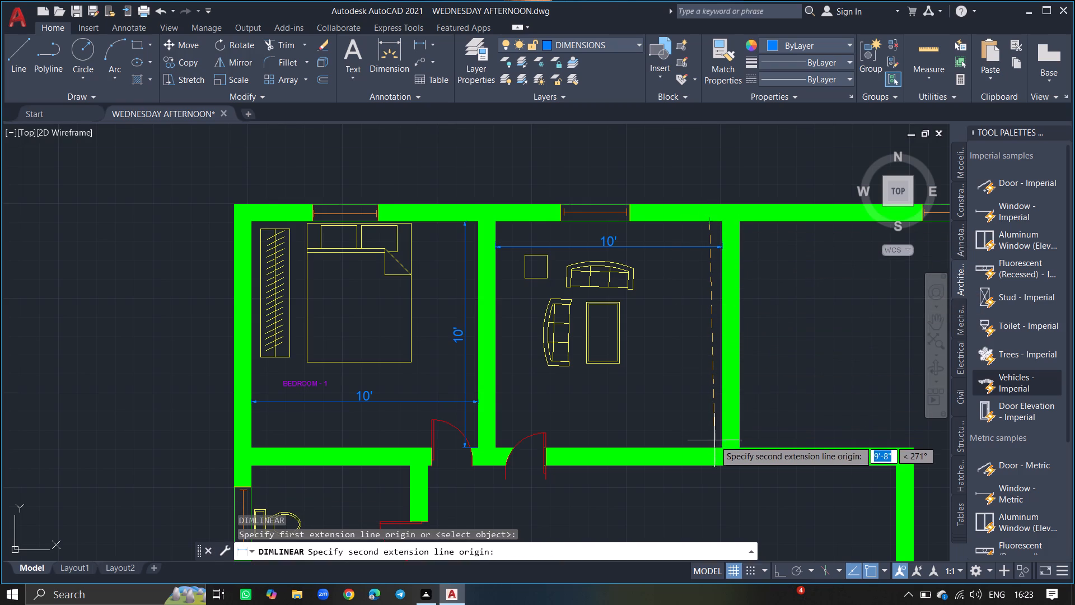
{"action": "left_click_drag", "start_coordinate": [713, 447], "coordinate": [709, 424]}
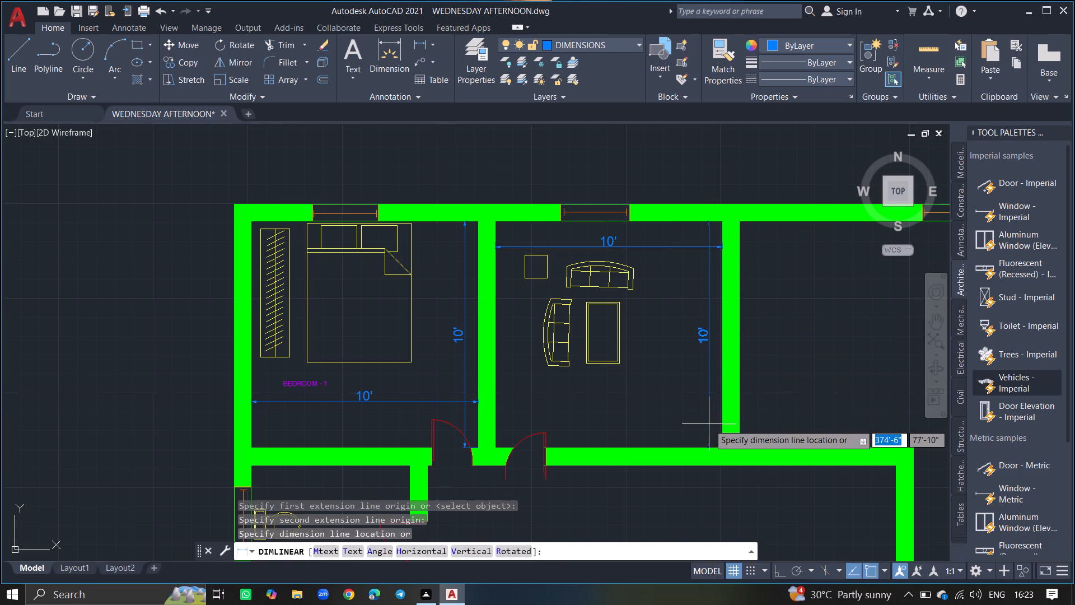
{"action": "left_click", "coordinate": [709, 424]}
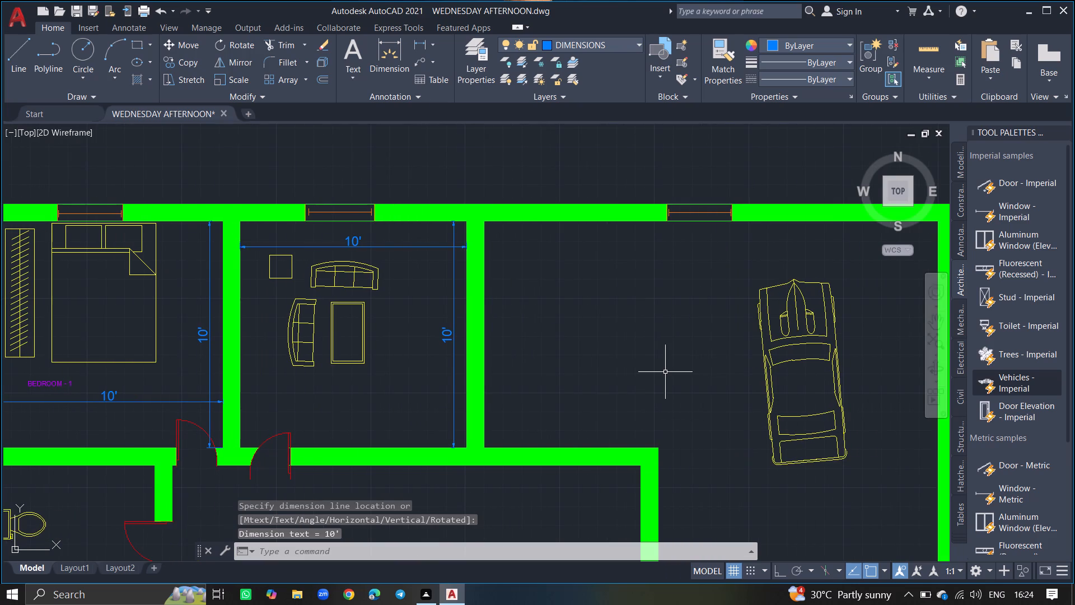
Add a horizontal linear dimension across the inner width of the car area, placed just below its upper wall.
{"action": "type", "text": "DIML"}
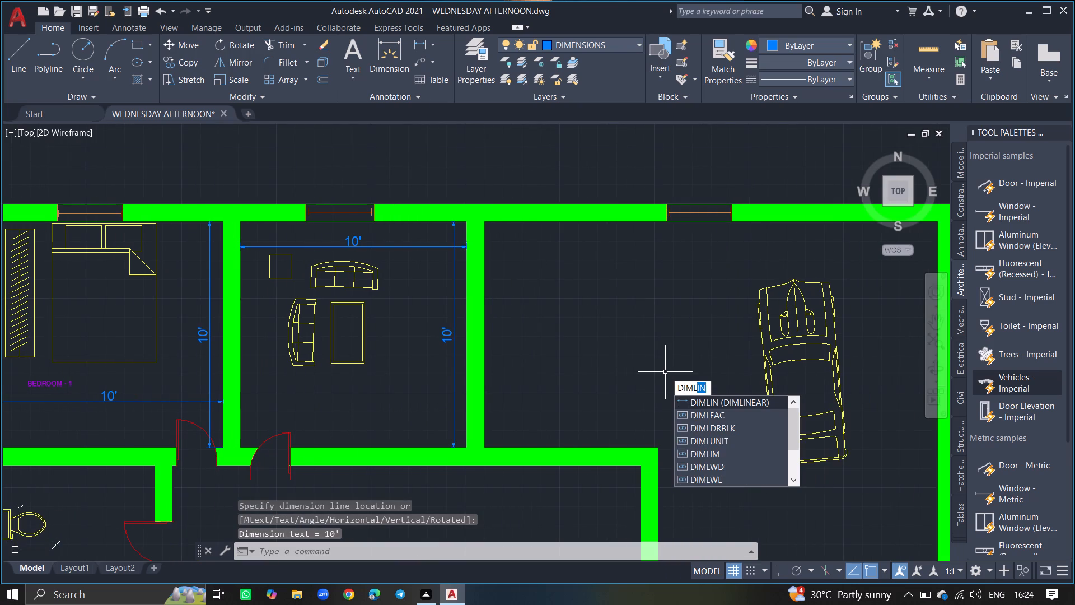
{"action": "left_click_drag", "start_coordinate": [697, 401], "coordinate": [637, 309]}
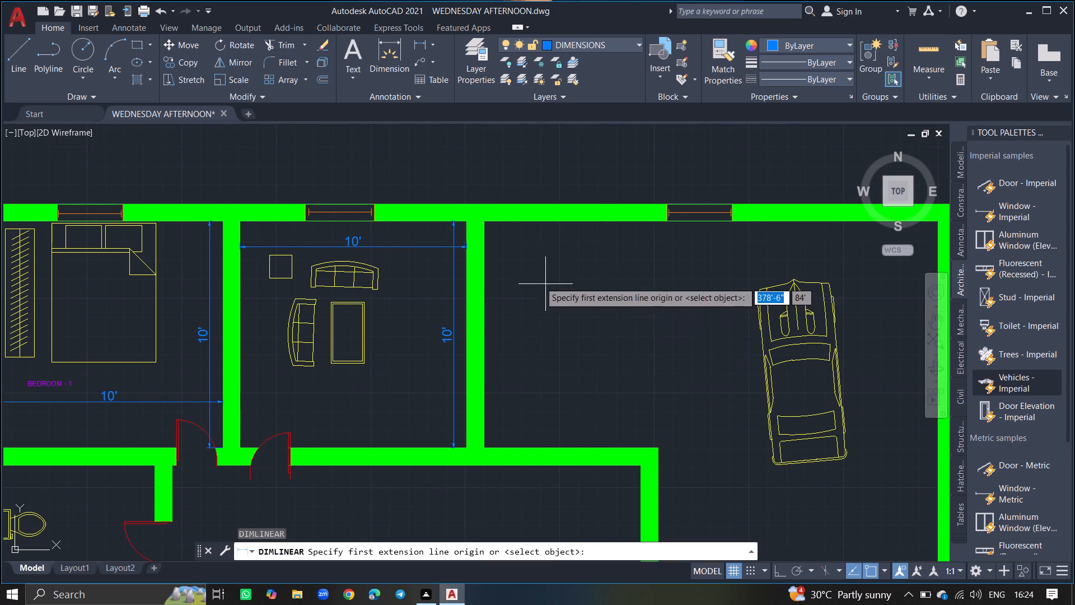
{"action": "left_click_drag", "start_coordinate": [484, 241], "coordinate": [609, 240]}
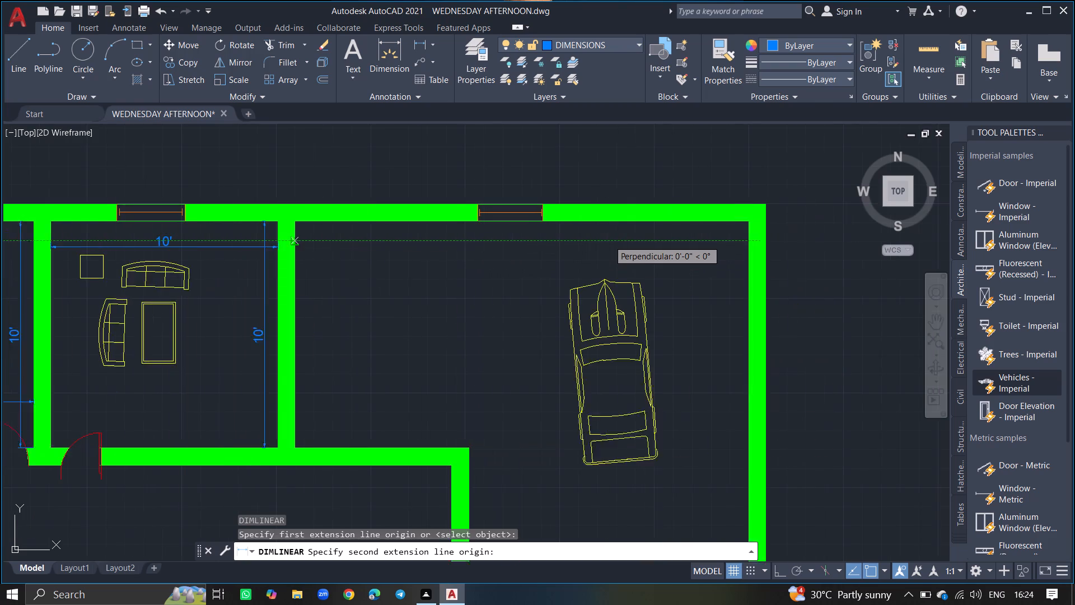
{"action": "left_click_drag", "start_coordinate": [672, 241], "coordinate": [619, 243]}
{"action": "left_click", "coordinate": [619, 243]}
Add a vertical linear dimension in the car area from the upper wall's inner face to the ramp's top edge, beside the outer right-hand wall.
{"action": "scroll", "coordinate": [619, 243], "scroll_direction": "down", "scroll_amount": 3, "text": "ctrl"}
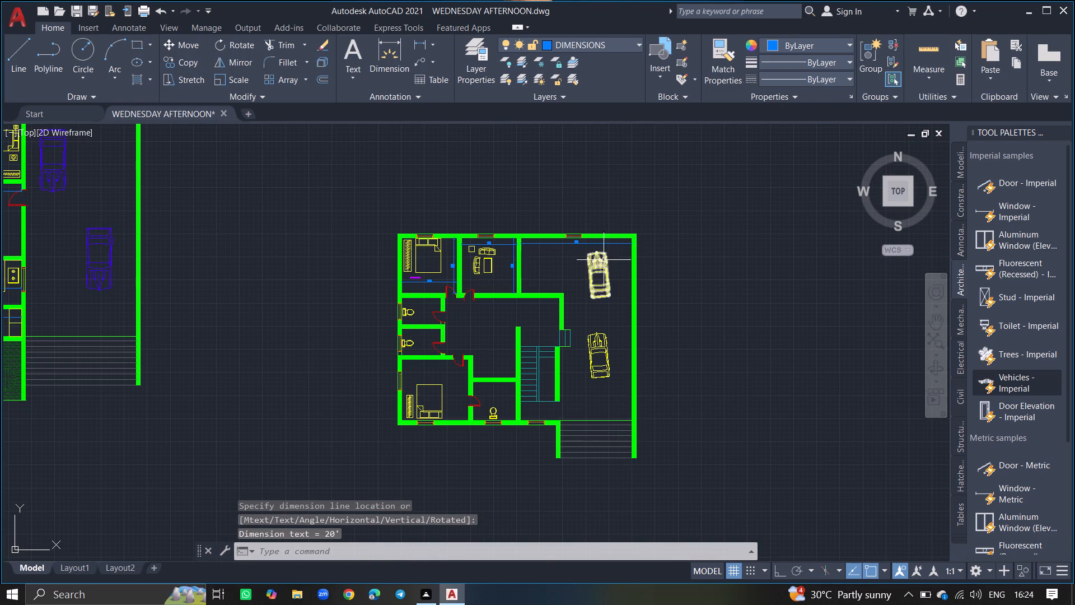
{"action": "scroll", "coordinate": [573, 274], "scroll_direction": "up", "scroll_amount": 3, "text": "ctrl"}
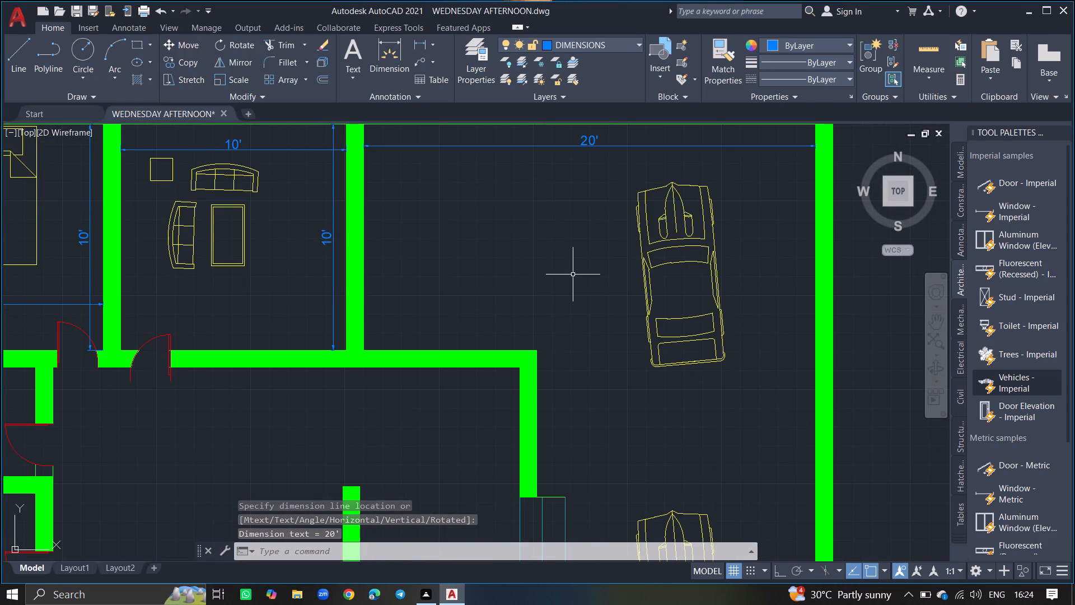
{"action": "type", "text": "DIML"}
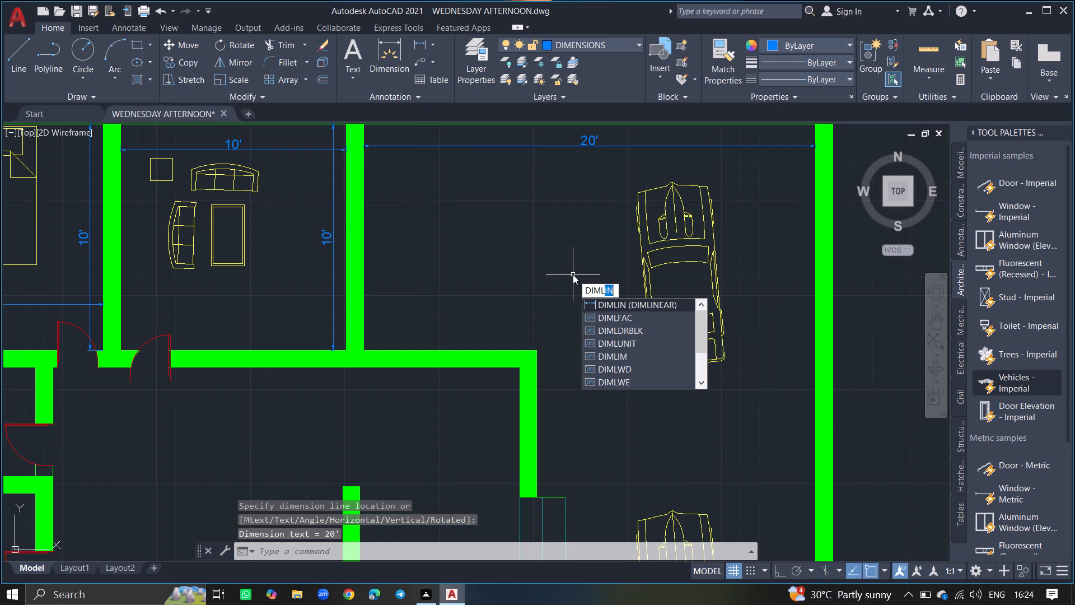
{"action": "left_click", "coordinate": [605, 302]}
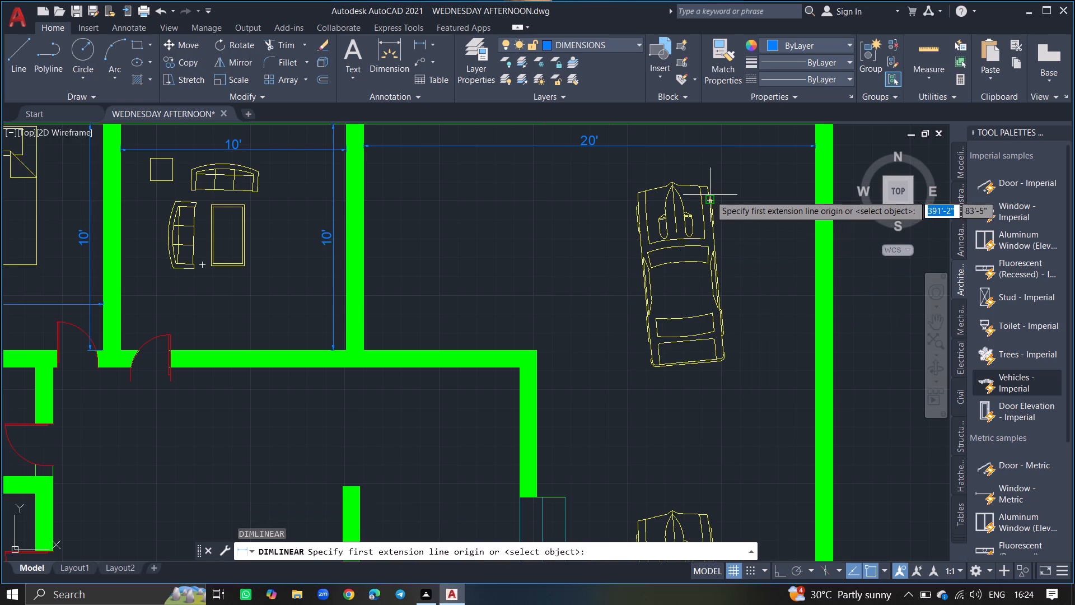
{"action": "scroll", "coordinate": [710, 195], "scroll_direction": "down", "scroll_amount": 3, "text": "ctrl"}
{"action": "left_click_drag", "start_coordinate": [732, 167], "coordinate": [743, 331]}
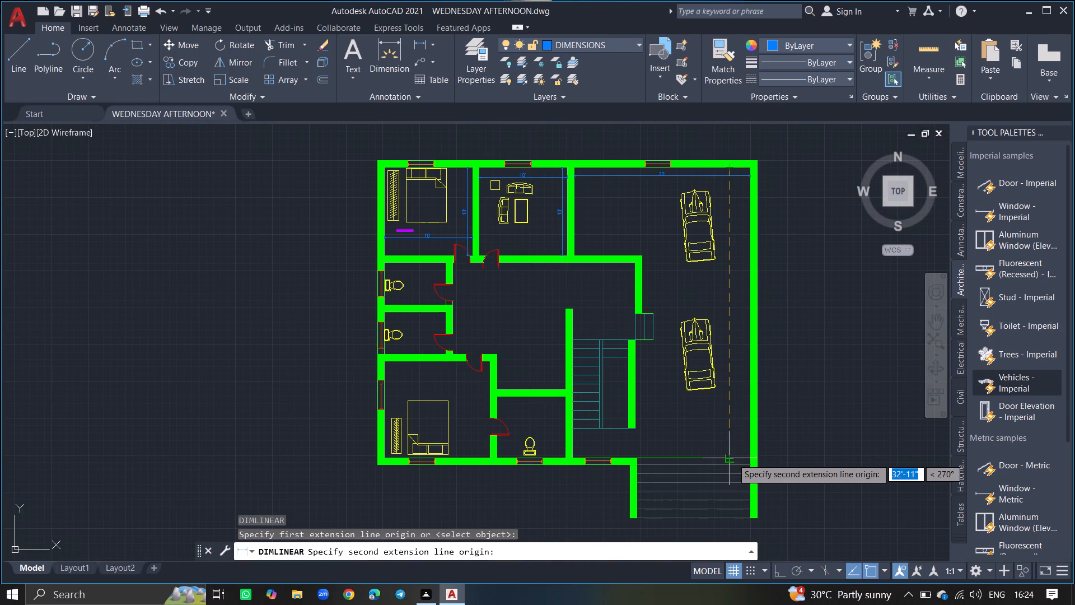
{"action": "left_click_drag", "start_coordinate": [732, 458], "coordinate": [732, 416]}
{"action": "left_click", "coordinate": [732, 416]}
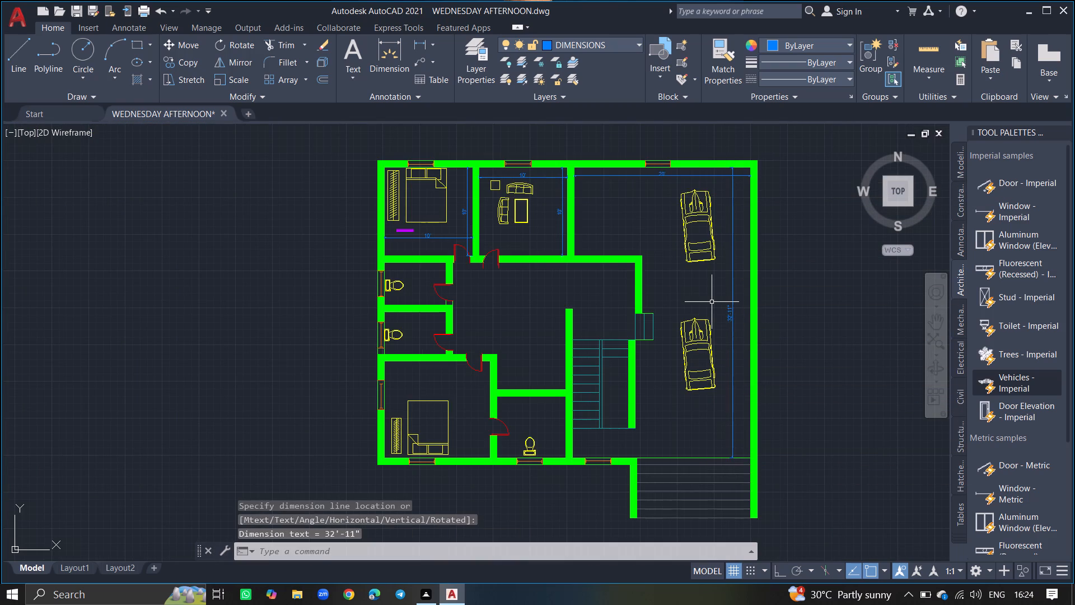
Add a vertical linear dimension between the upper toilet's upper and lower inner wall faces, placed at the door leaf's free end.
{"action": "scroll", "coordinate": [711, 302], "scroll_direction": "down", "scroll_amount": 1, "text": "ctrl"}
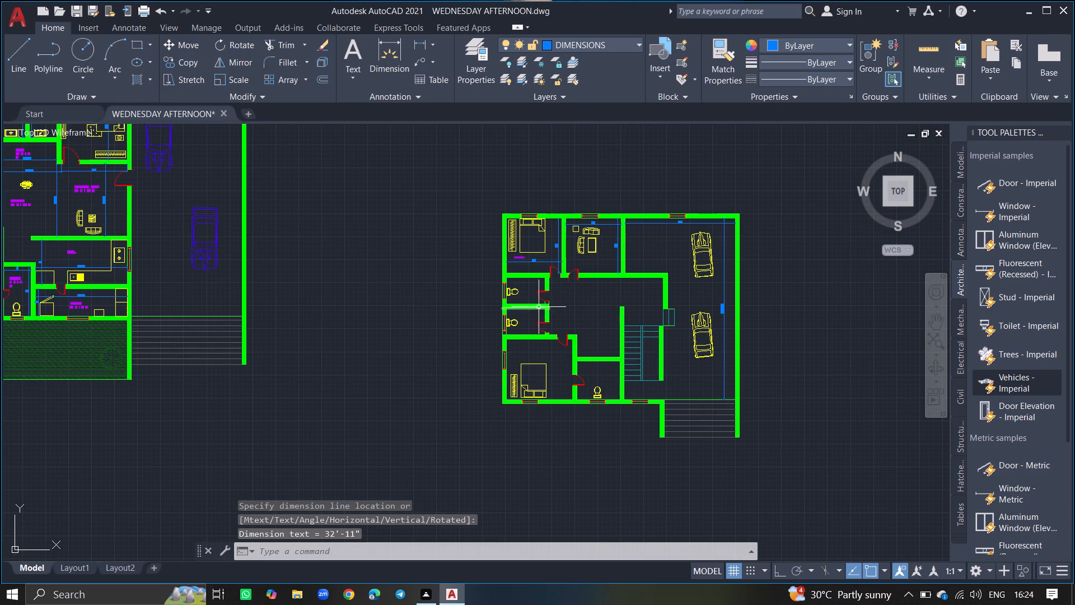
{"action": "scroll", "coordinate": [505, 286], "scroll_direction": "up", "scroll_amount": 3, "text": "ctrl"}
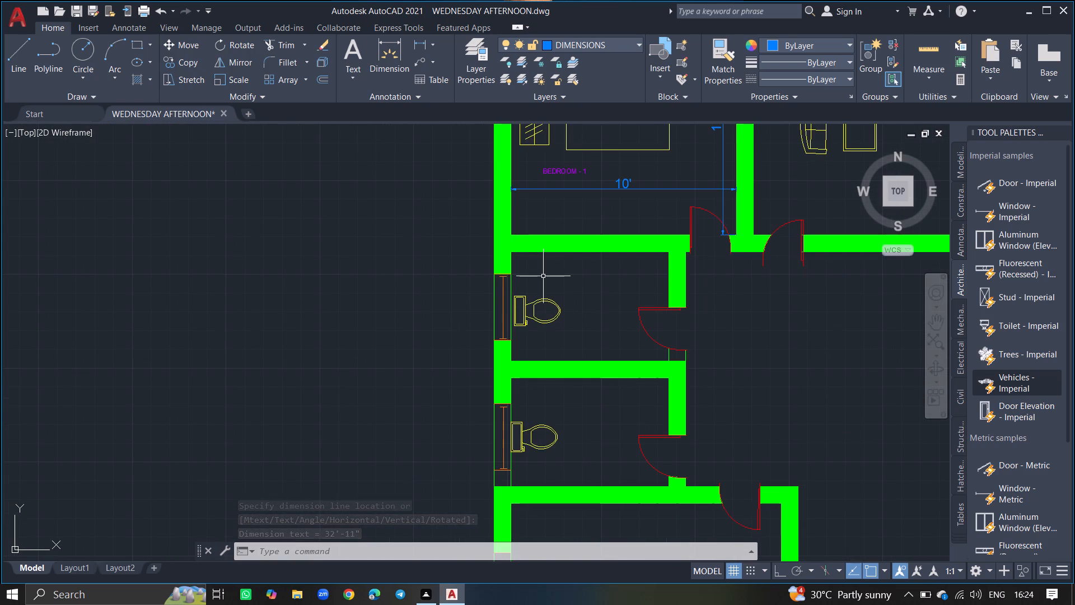
{"action": "type", "text": "DIML"}
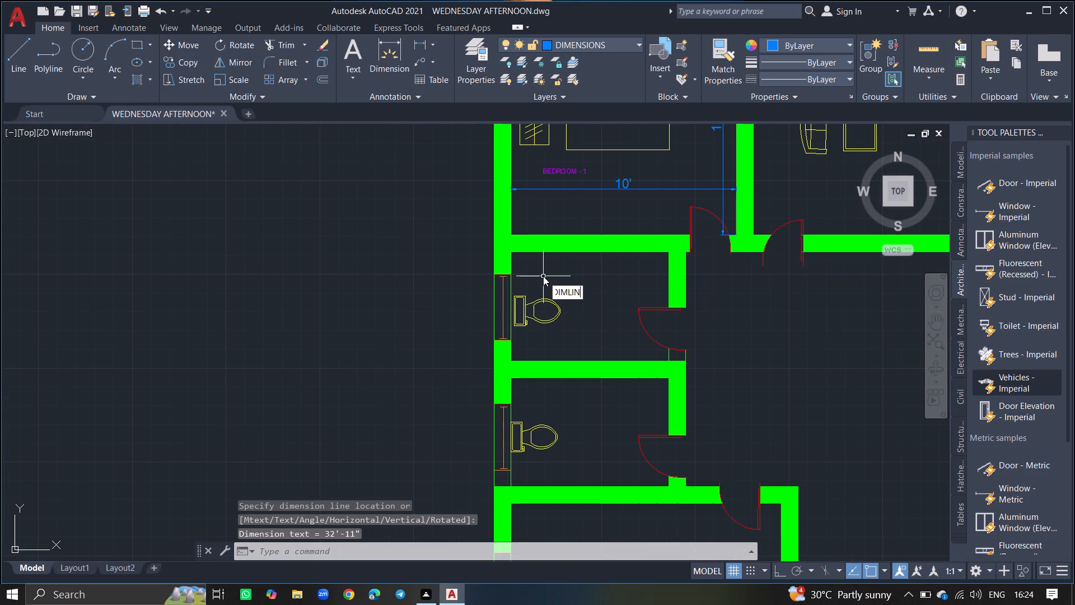
{"action": "left_click", "coordinate": [569, 301]}
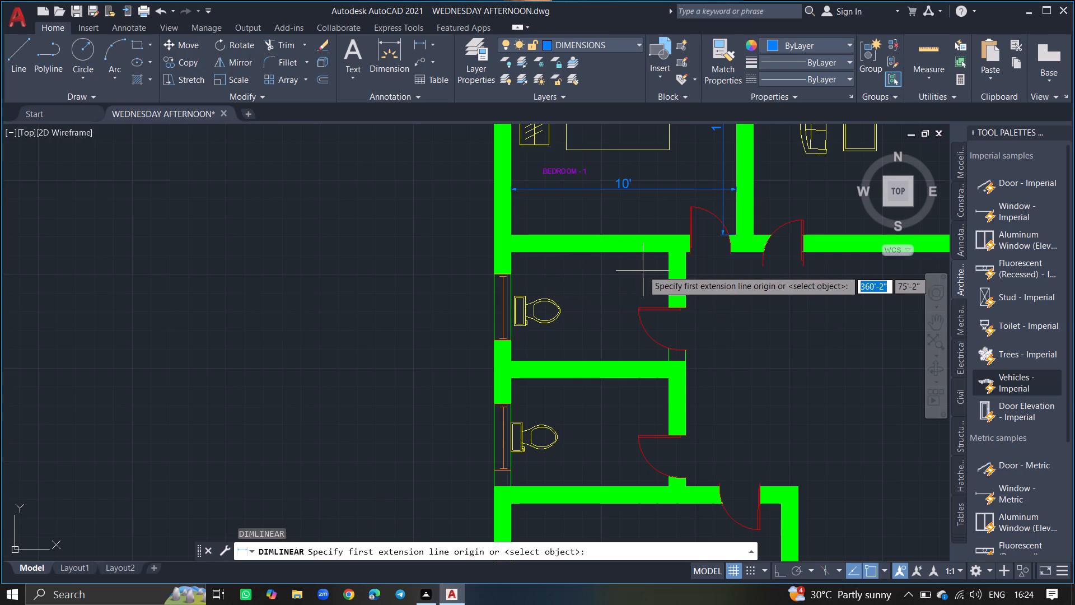
{"action": "left_click_drag", "start_coordinate": [638, 253], "coordinate": [641, 333]}
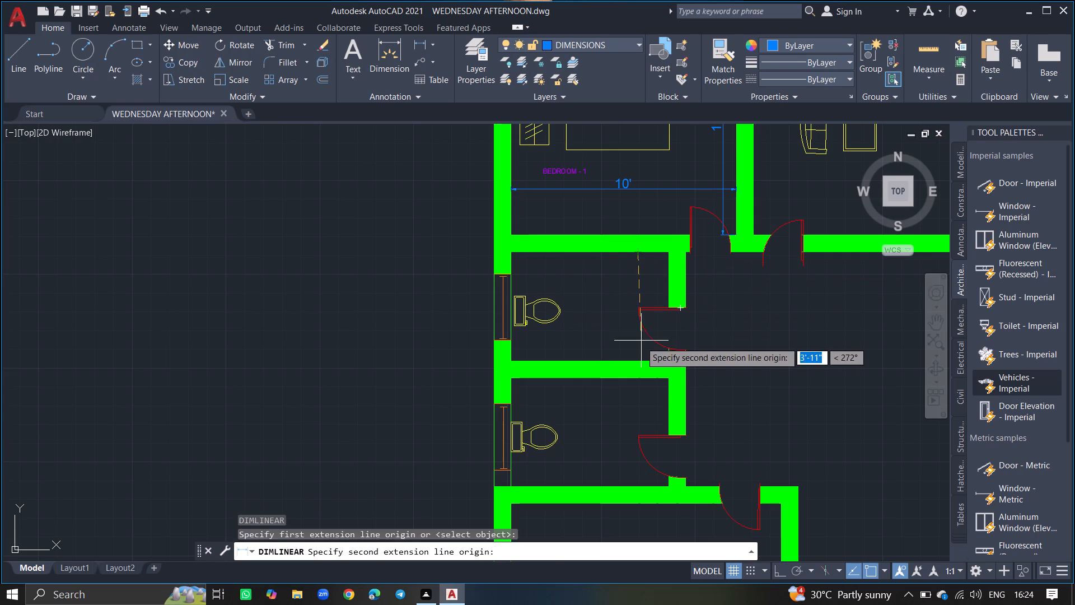
{"action": "left_click", "coordinate": [641, 365]}
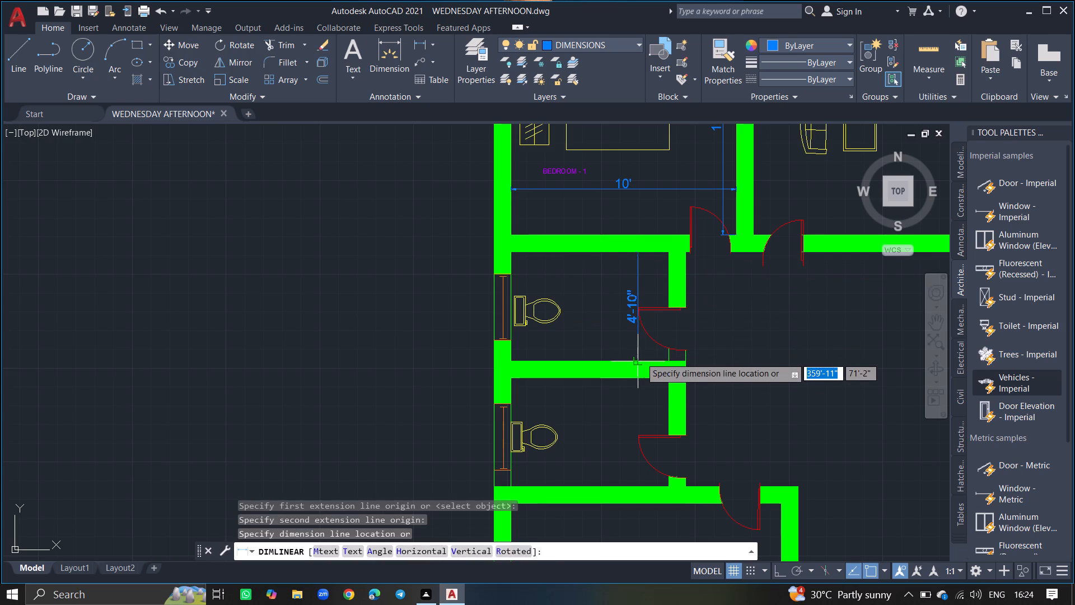
{"action": "left_click_drag", "start_coordinate": [641, 357], "coordinate": [561, 291]}
Add a horizontal linear dimension between the upper toilet's left and right inner wall faces, placed just below its upper wall.
{"action": "key", "text": "space"}
{"action": "scroll", "coordinate": [561, 291], "scroll_direction": "up", "scroll_amount": 4, "text": "ctrl"}
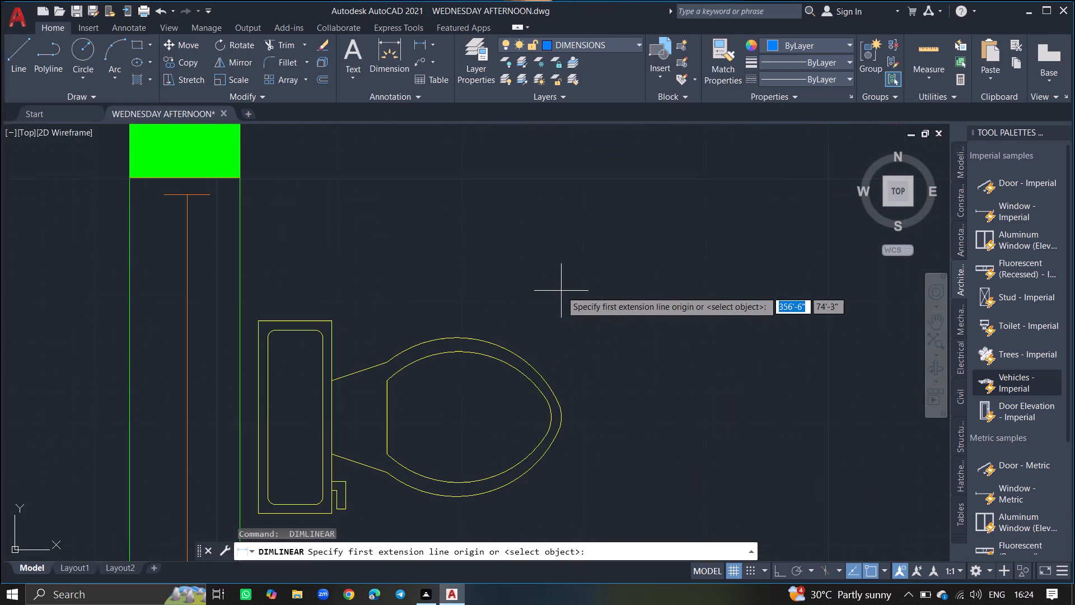
{"action": "scroll", "coordinate": [466, 253], "scroll_direction": "down", "scroll_amount": 3, "text": "ctrl"}
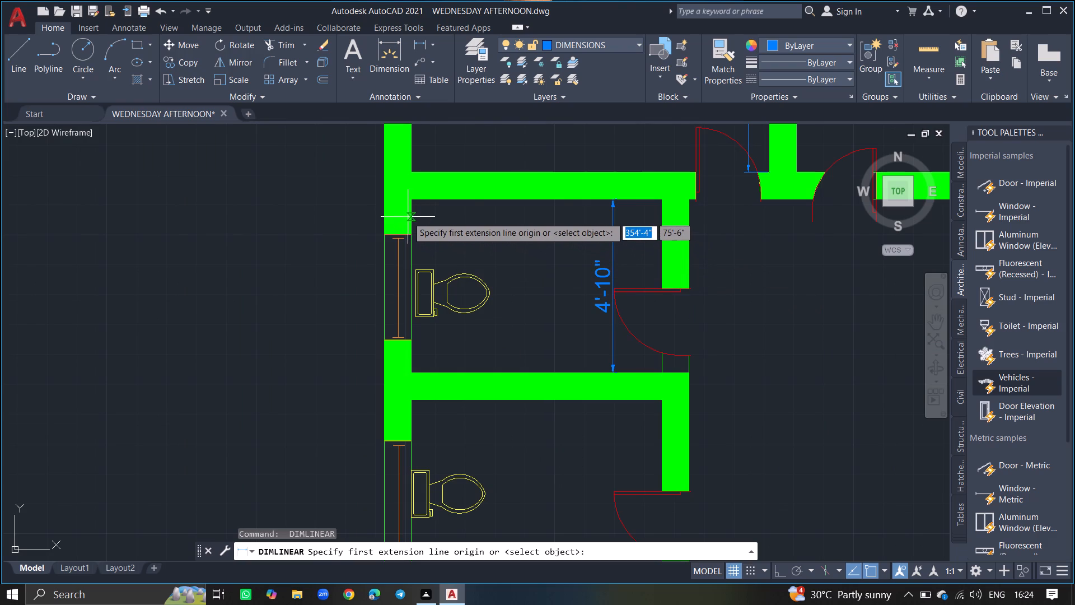
{"action": "left_click_drag", "start_coordinate": [410, 216], "coordinate": [552, 218]}
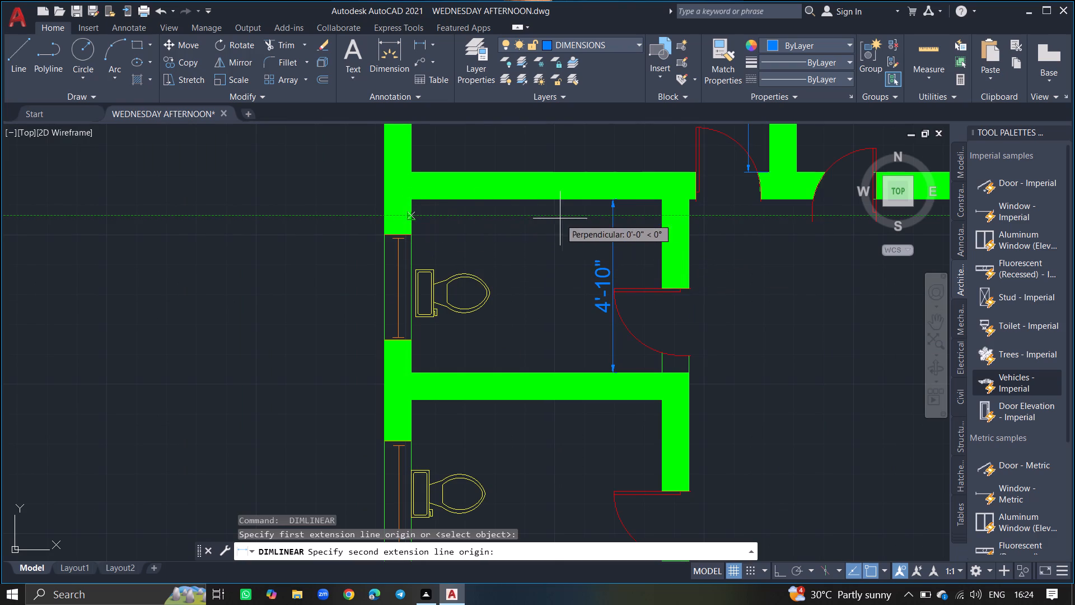
{"action": "left_click", "coordinate": [661, 215]}
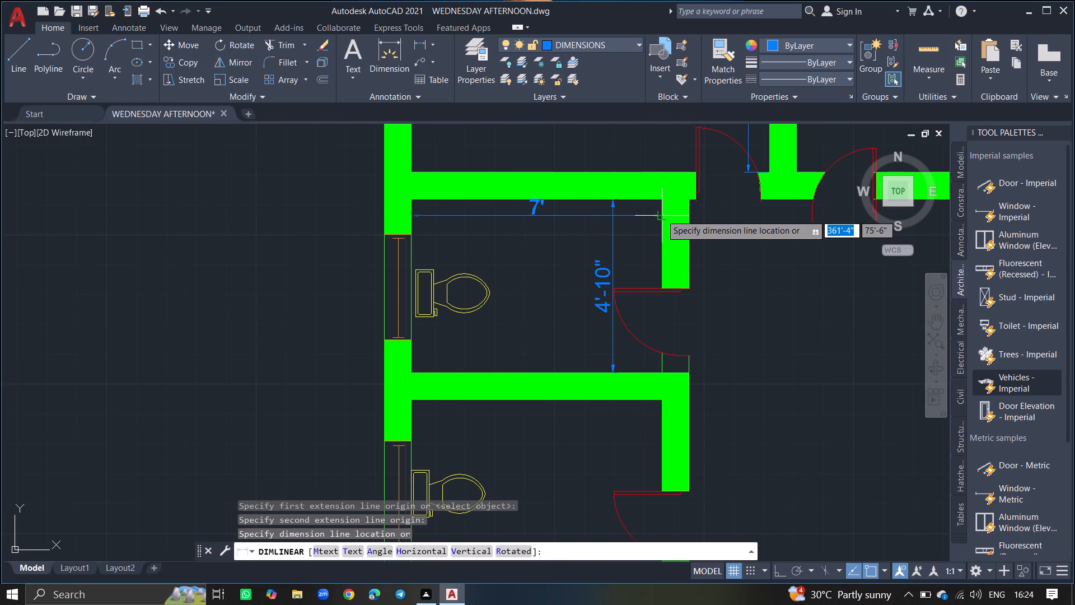
{"action": "left_click", "coordinate": [653, 225]}
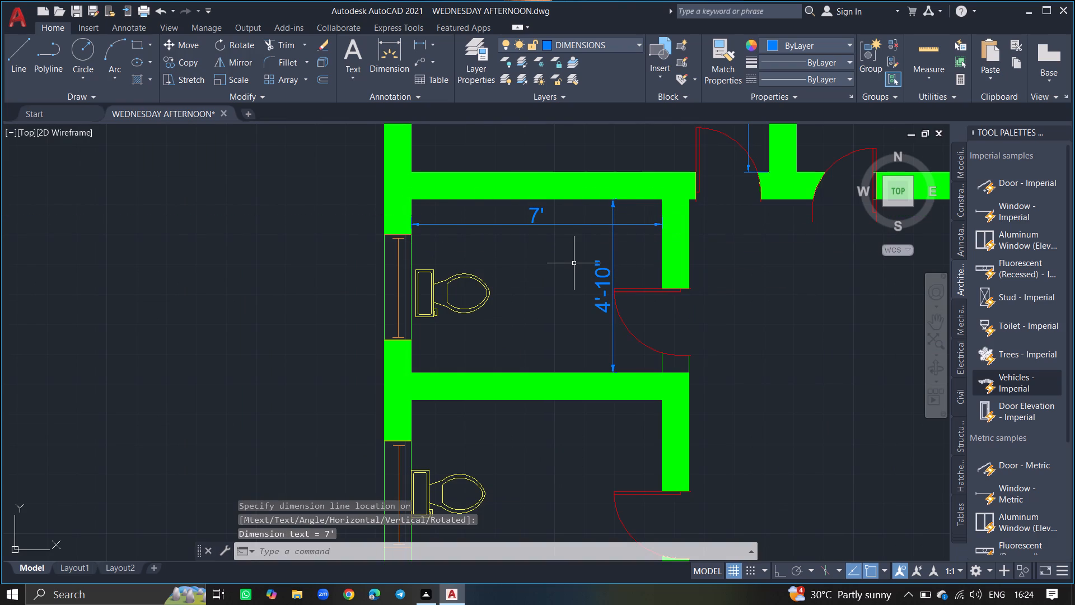
Add a horizontal linear dimension between the lower toilet's left and right inner wall faces, placed close below its upper wall.
{"action": "type", "text": "DIML"}
{"action": "left_click", "coordinate": [594, 288]}
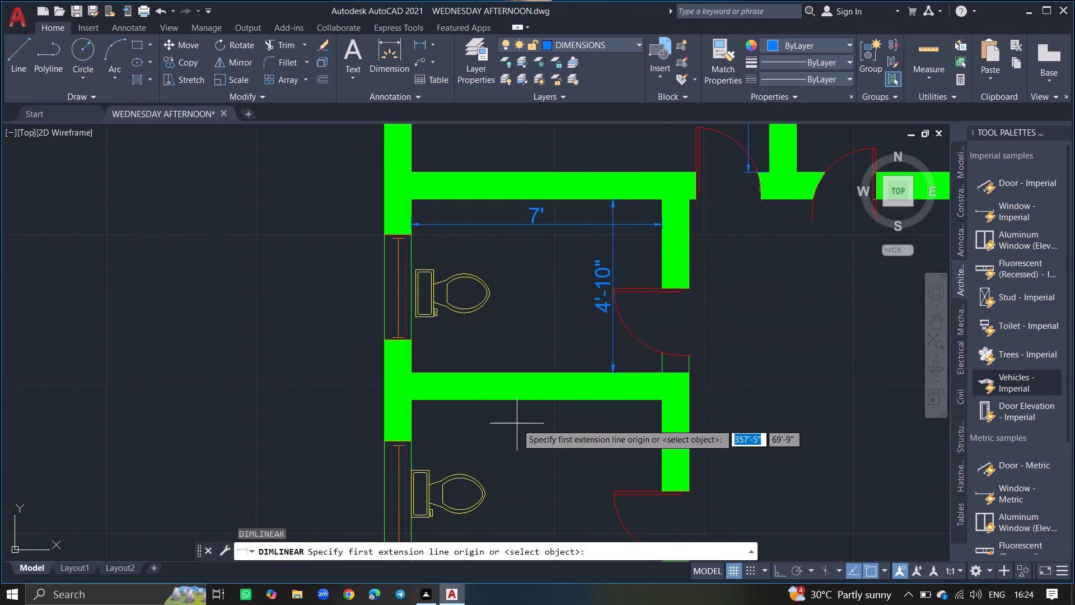
{"action": "left_click_drag", "start_coordinate": [412, 414], "coordinate": [506, 421]}
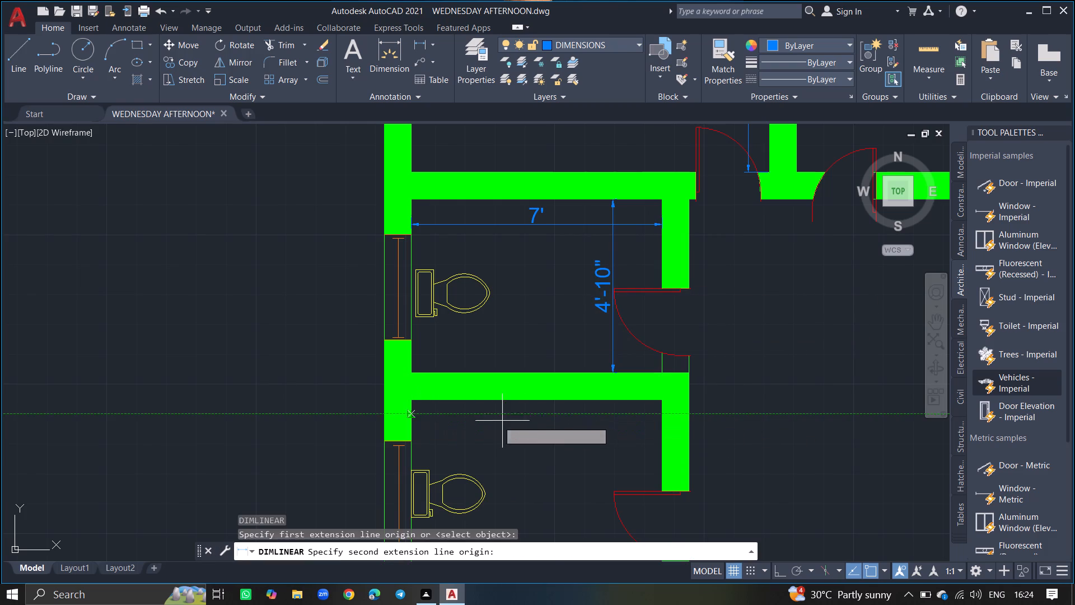
{"action": "left_click_drag", "start_coordinate": [506, 421], "coordinate": [524, 420]}
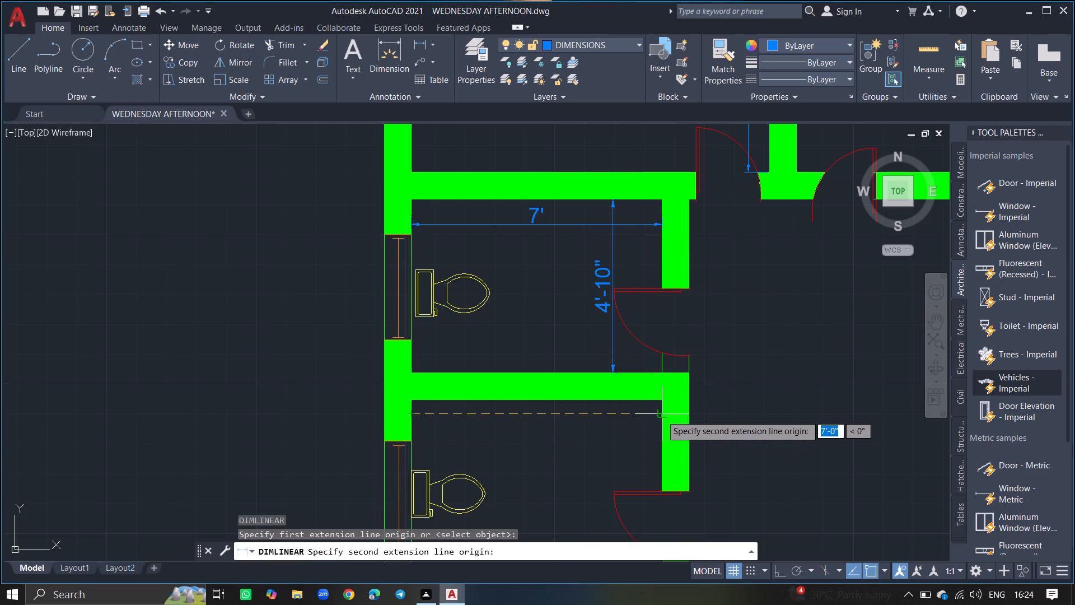
{"action": "left_click", "coordinate": [661, 415]}
{"action": "left_click", "coordinate": [643, 417]}
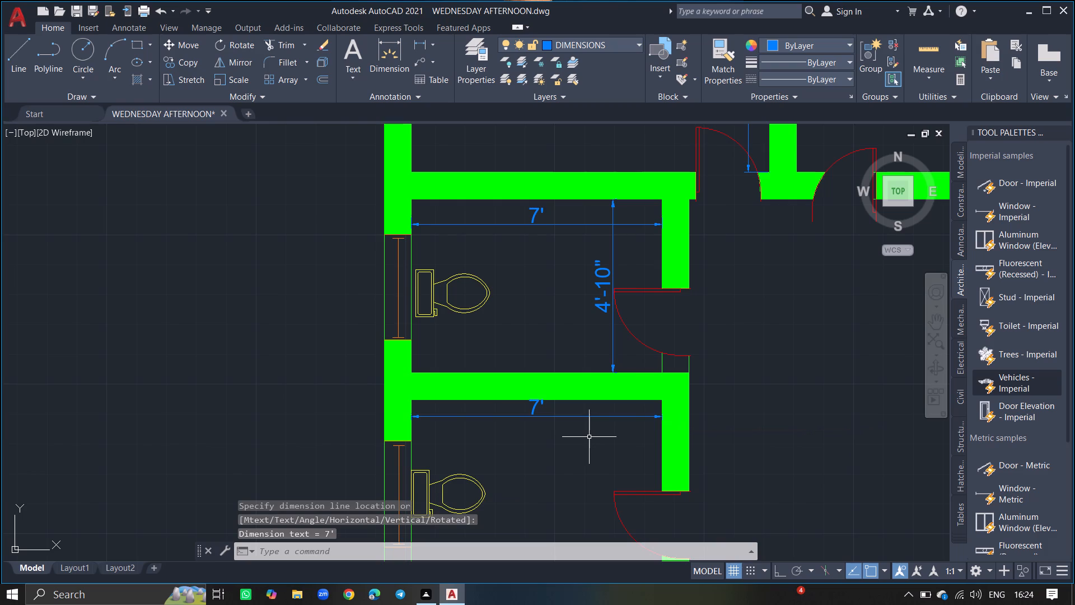
Add a vertical linear dimension between the lower toilet's lower and upper inner wall faces, placed near its left-hand wall across the toilet fixture.
{"action": "type", "text": "DIML"}
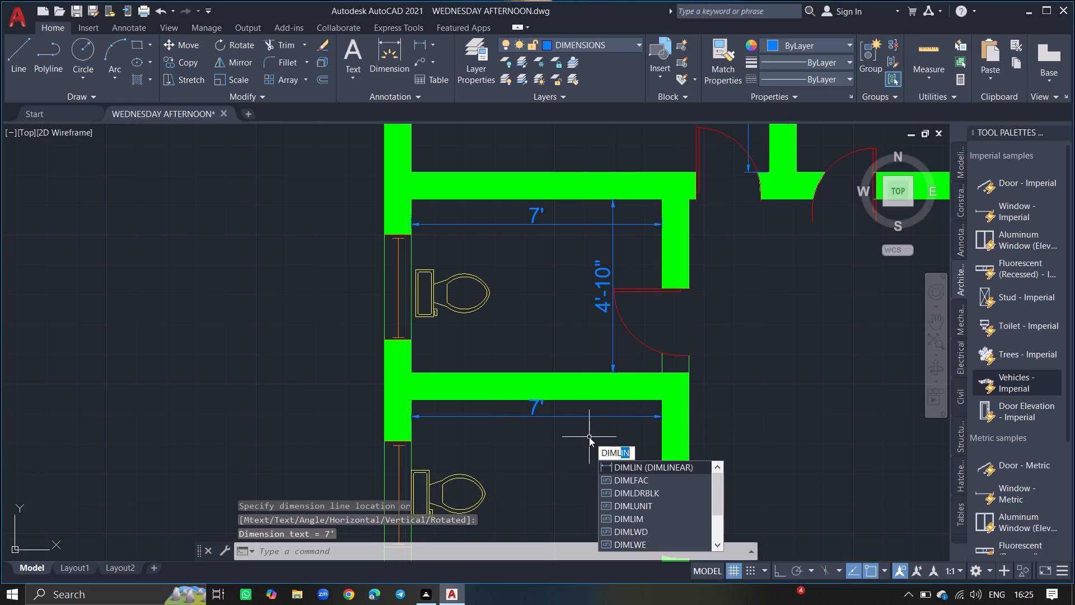
{"action": "left_click", "coordinate": [611, 464]}
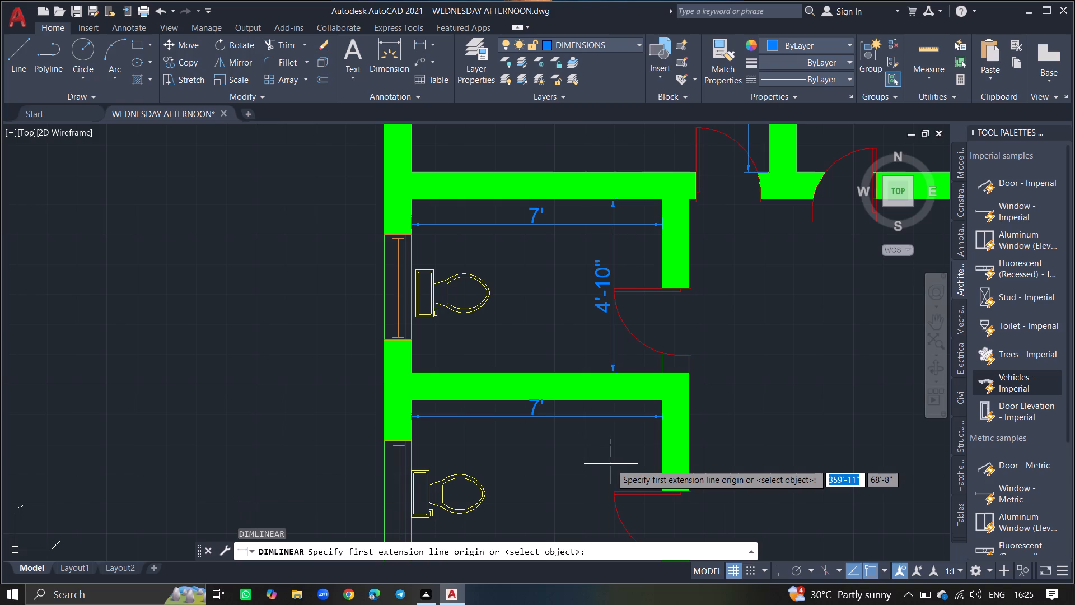
{"action": "scroll", "coordinate": [611, 464], "scroll_direction": "down", "scroll_amount": 2, "text": "ctrl"}
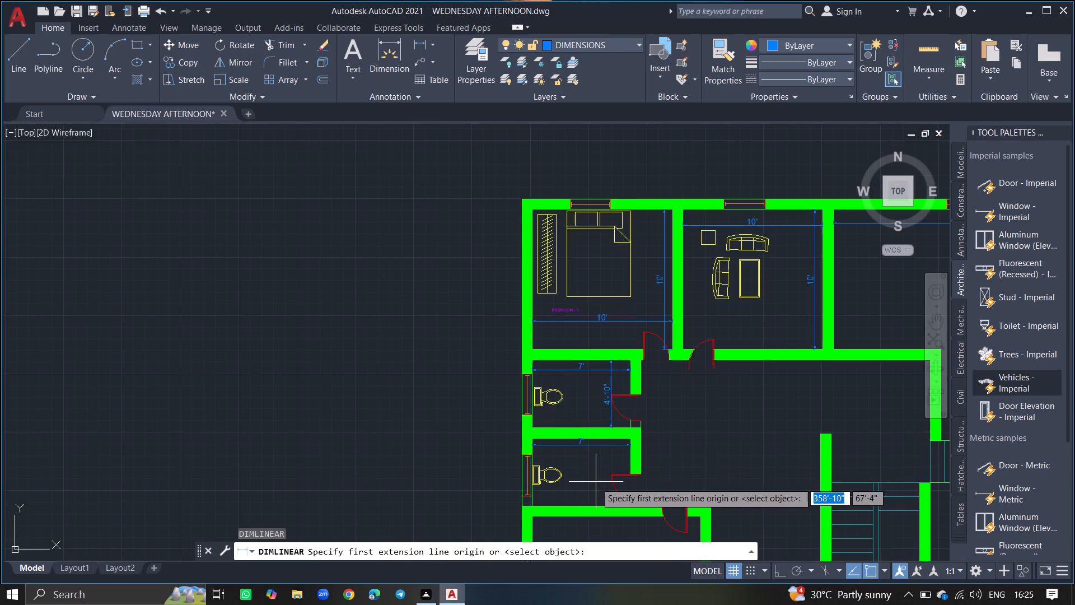
{"action": "scroll", "coordinate": [545, 498], "scroll_direction": "up", "scroll_amount": 5, "text": "ctrl"}
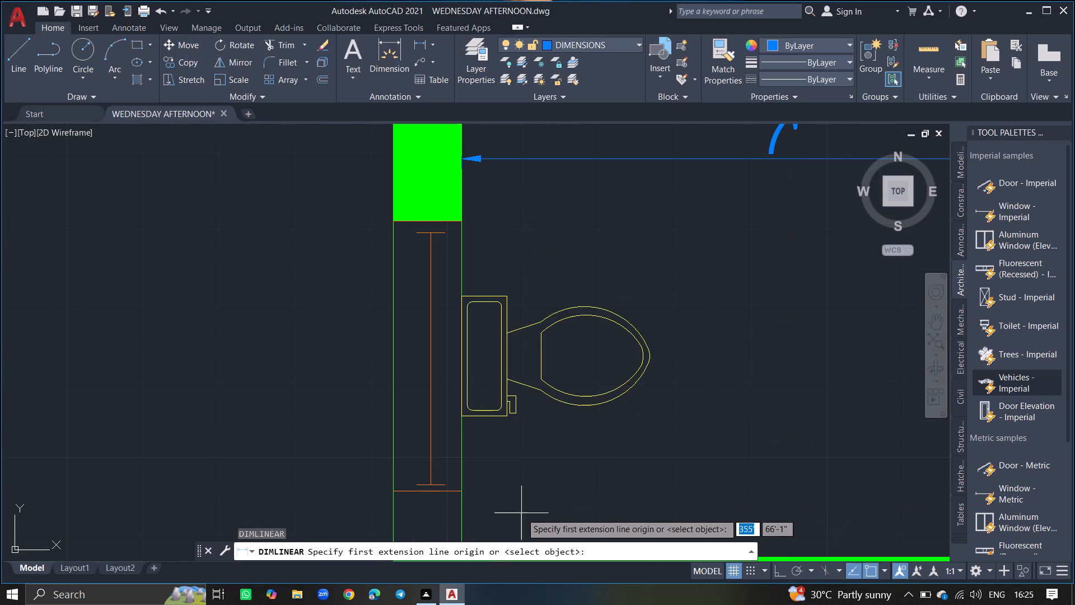
{"action": "scroll", "coordinate": [521, 513], "scroll_direction": "down", "scroll_amount": 3, "text": "ctrl"}
{"action": "left_click_drag", "start_coordinate": [512, 530], "coordinate": [518, 450]}
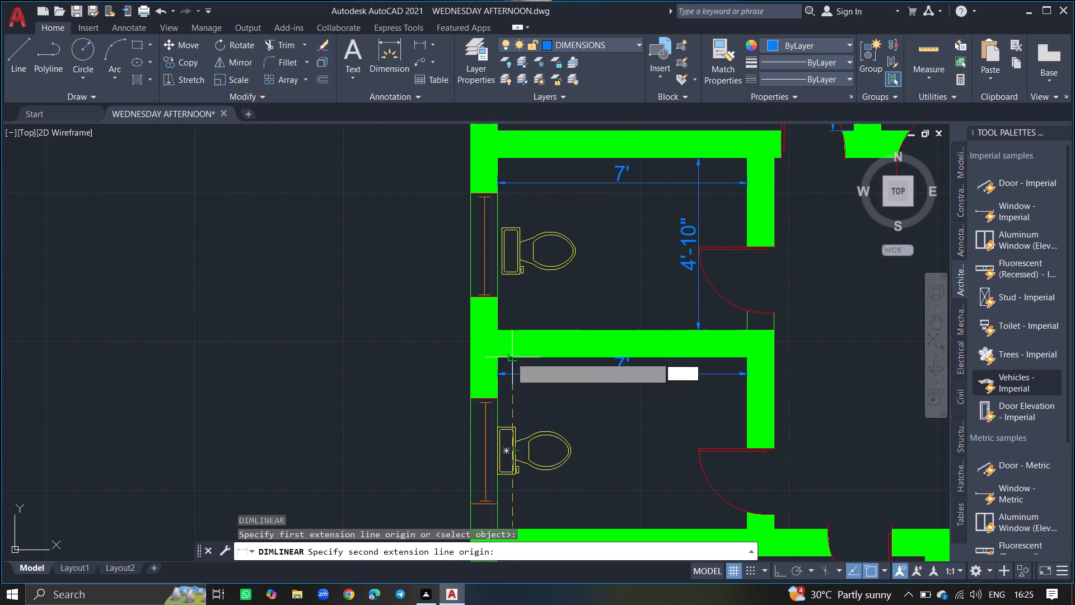
{"action": "left_click", "coordinate": [511, 357]}
{"action": "left_click", "coordinate": [519, 365]}
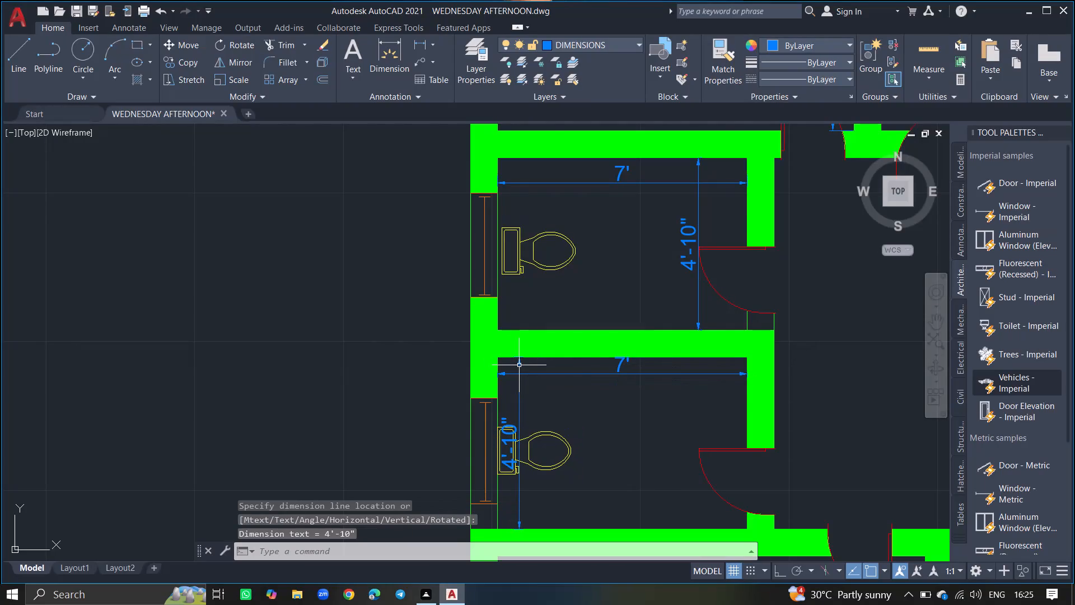
Add a vertical linear dimension between the lower bedroom's upper and lower inner wall faces, placed close beside its right-hand wall.
{"action": "scroll", "coordinate": [519, 365], "scroll_direction": "down", "scroll_amount": 7, "text": "ctrl"}
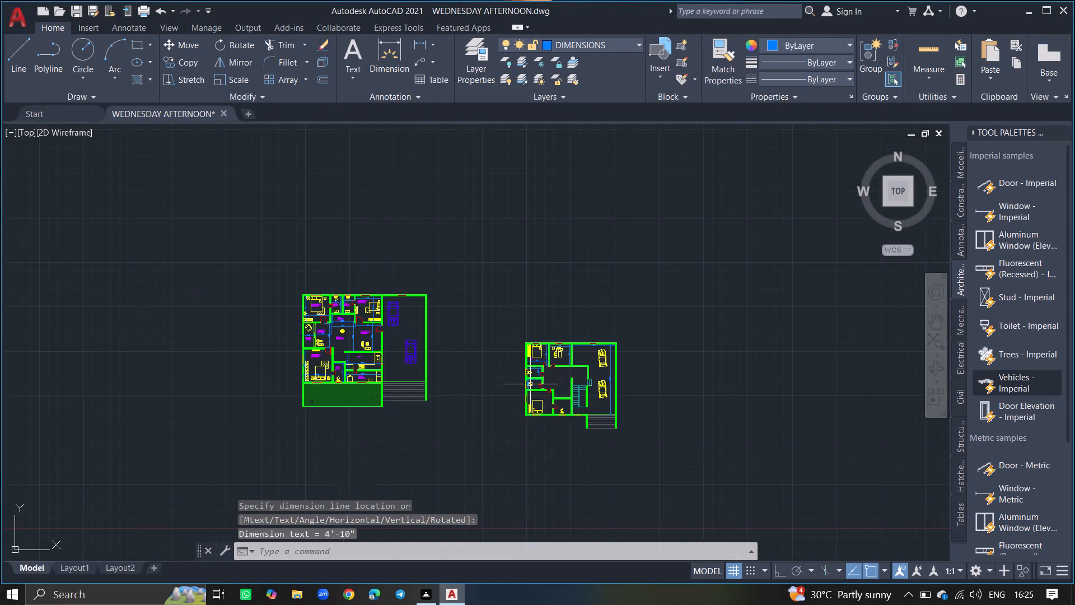
{"action": "scroll", "coordinate": [530, 415], "scroll_direction": "up", "scroll_amount": 5, "text": "ctrl"}
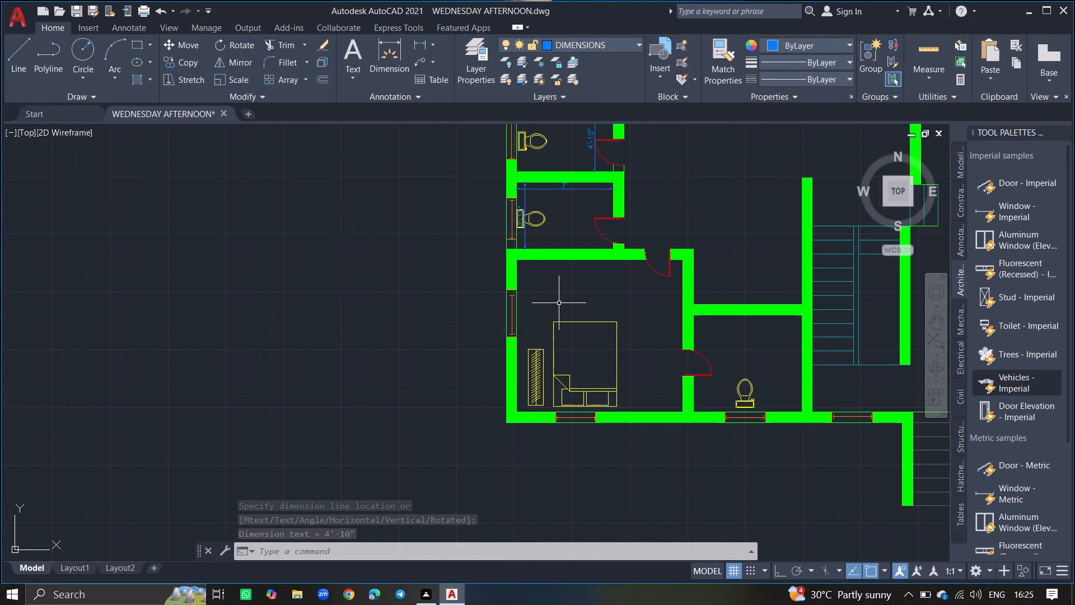
{"action": "type", "text": "DIML"}
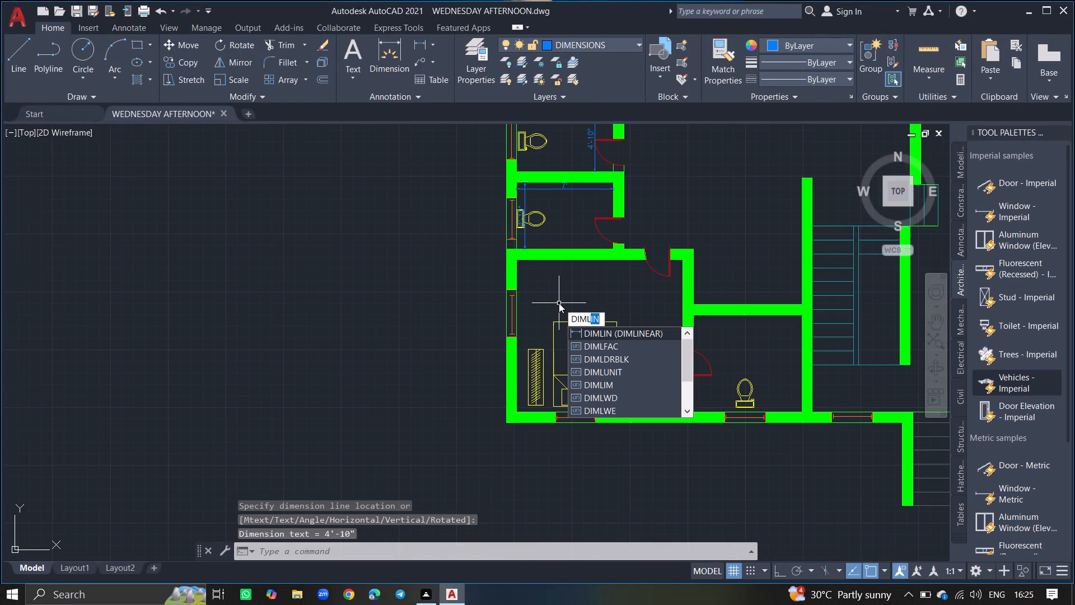
{"action": "left_click", "coordinate": [586, 332]}
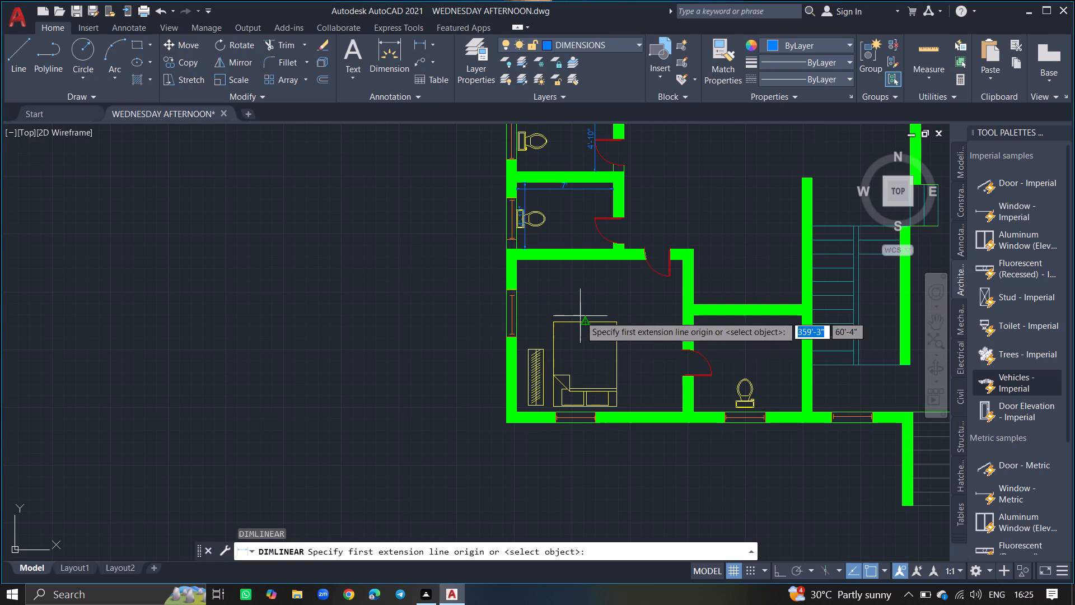
{"action": "scroll", "coordinate": [674, 304], "scroll_direction": "up", "scroll_amount": 3, "text": "ctrl"}
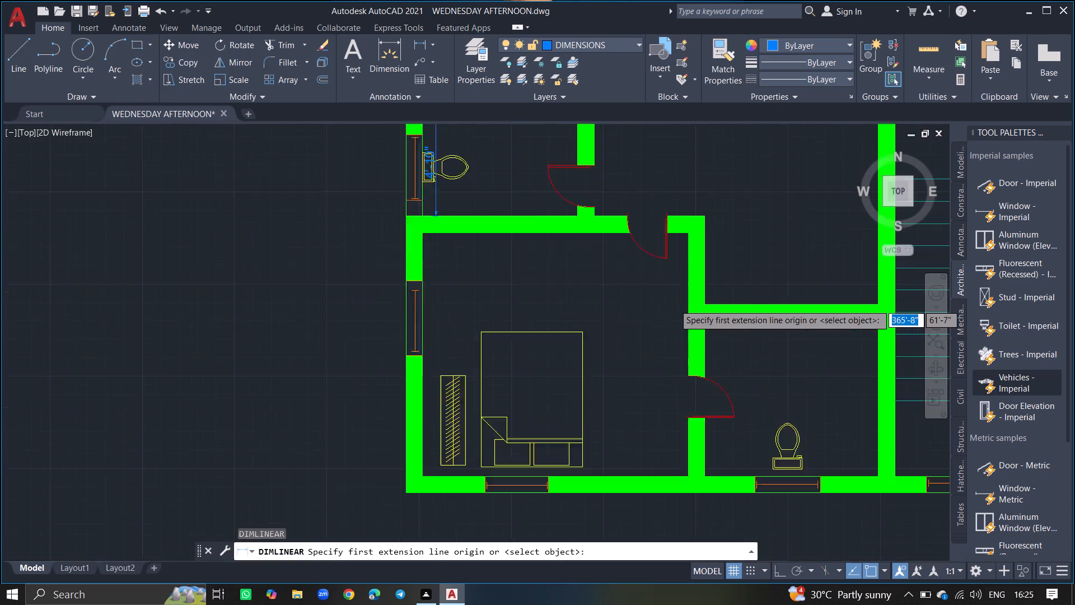
{"action": "scroll", "coordinate": [679, 257], "scroll_direction": "down", "scroll_amount": 1, "text": "ctrl"}
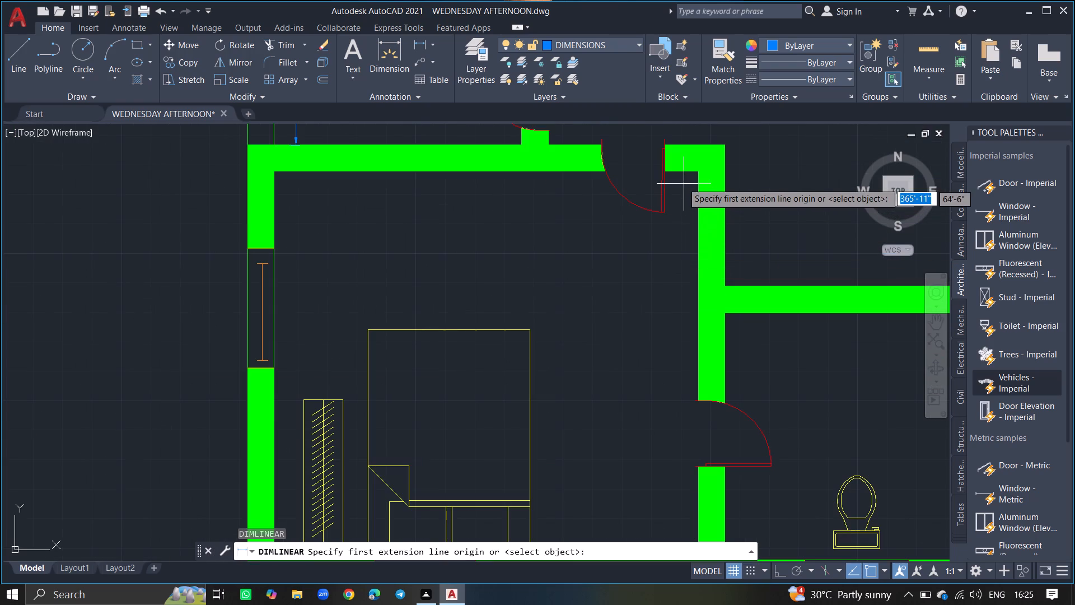
{"action": "left_click_drag", "start_coordinate": [677, 174], "coordinate": [664, 273]}
{"action": "scroll", "coordinate": [664, 273], "scroll_direction": "down", "scroll_amount": 2, "text": "ctrl"}
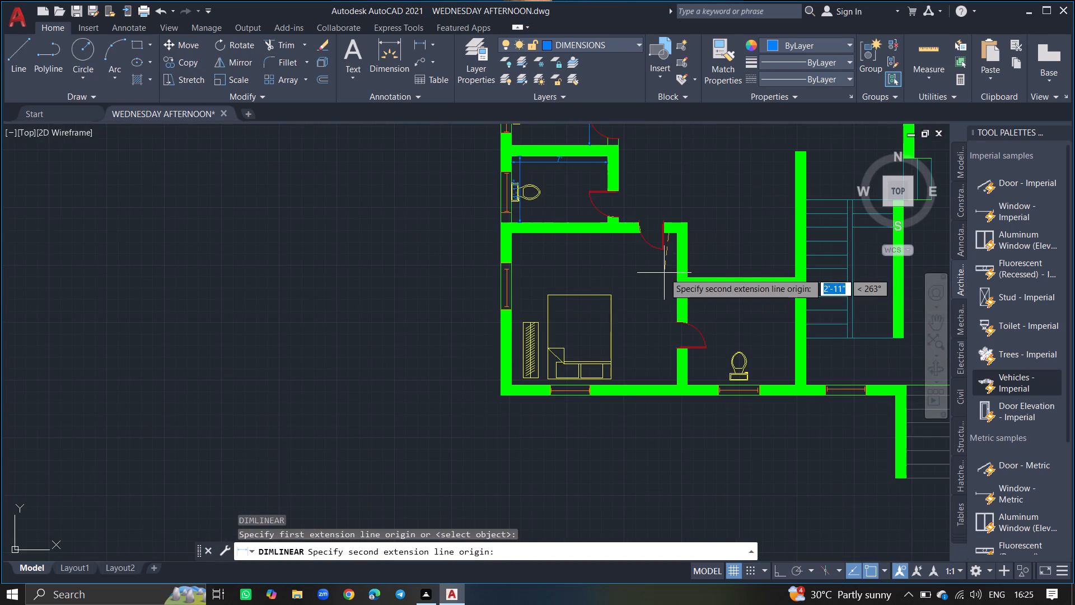
{"action": "left_click", "coordinate": [670, 383]}
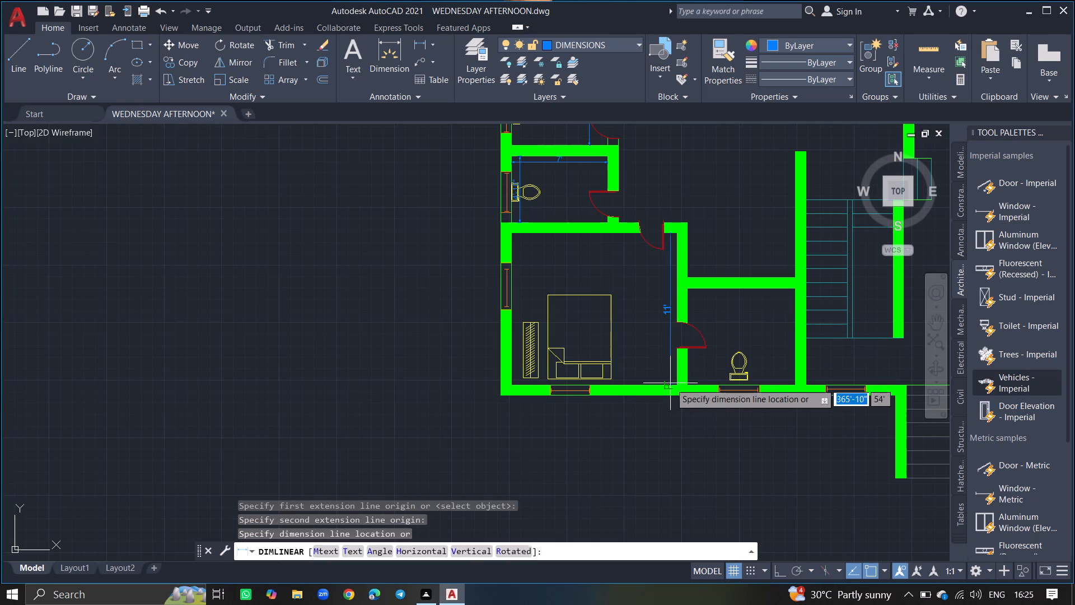
{"action": "left_click", "coordinate": [669, 346]}
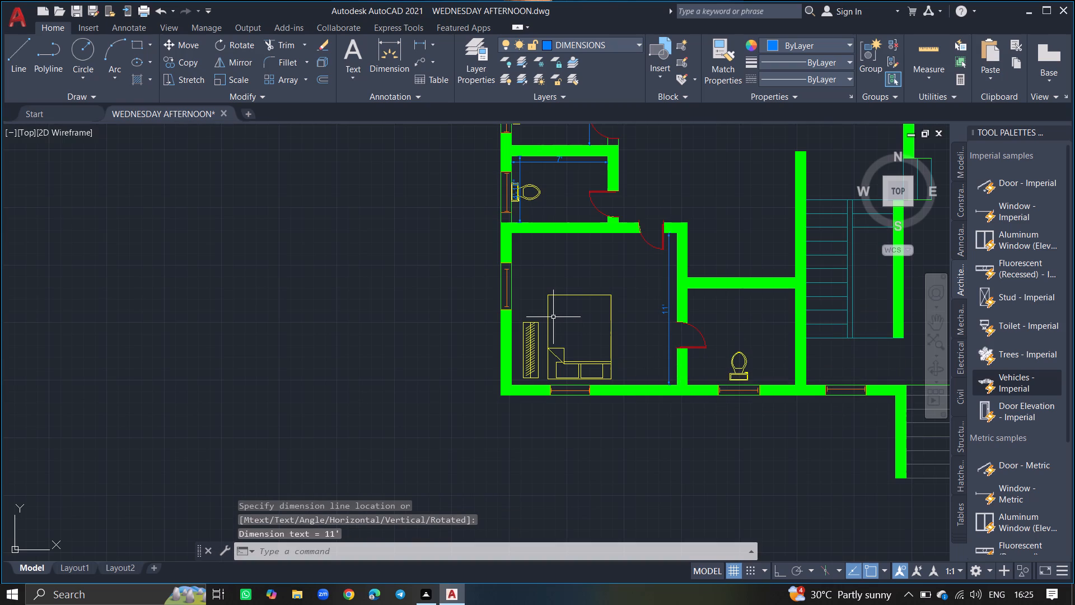
Add a horizontal linear dimension between the lower bedroom's left and right inner wall faces, placed across the bed just above the wardrobe.
{"action": "type", "text": "DIML"}
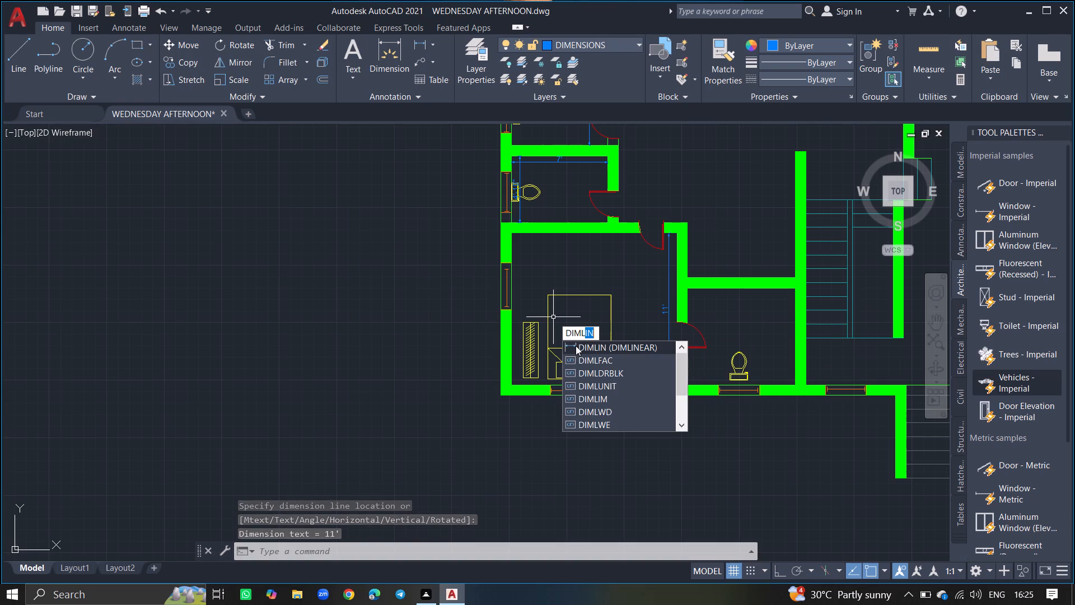
{"action": "left_click", "coordinate": [576, 346]}
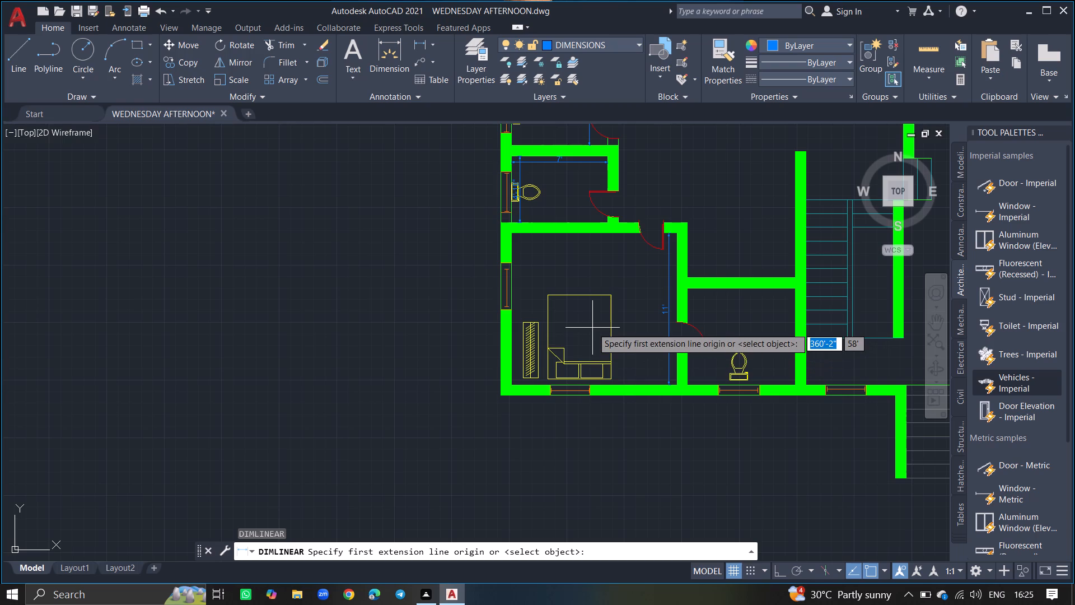
{"action": "scroll", "coordinate": [592, 328], "scroll_direction": "up", "scroll_amount": 2, "text": "ctrl"}
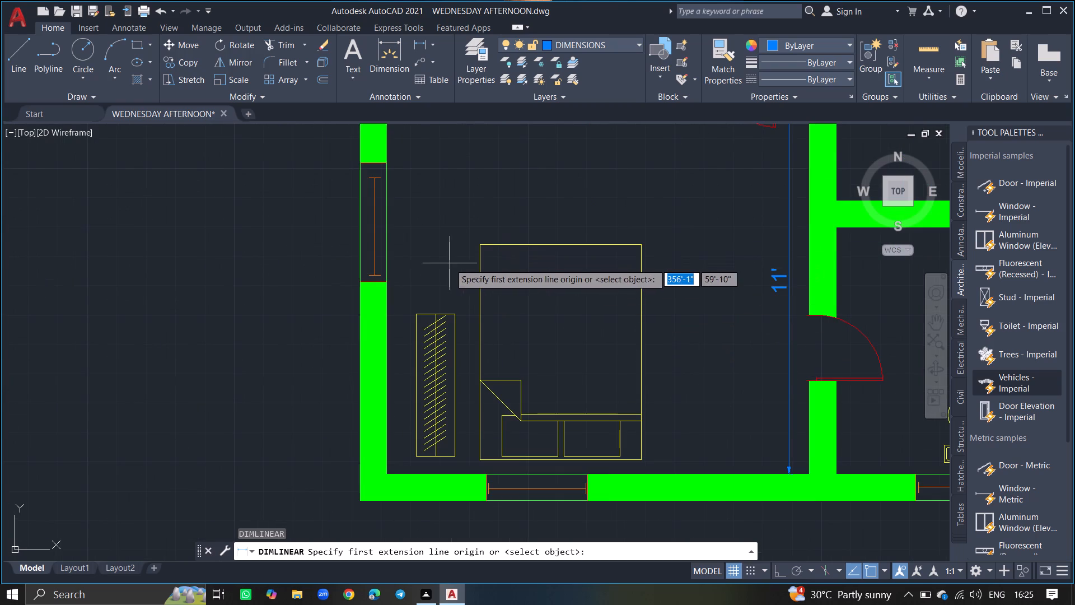
{"action": "left_click_drag", "start_coordinate": [386, 294], "coordinate": [573, 273]}
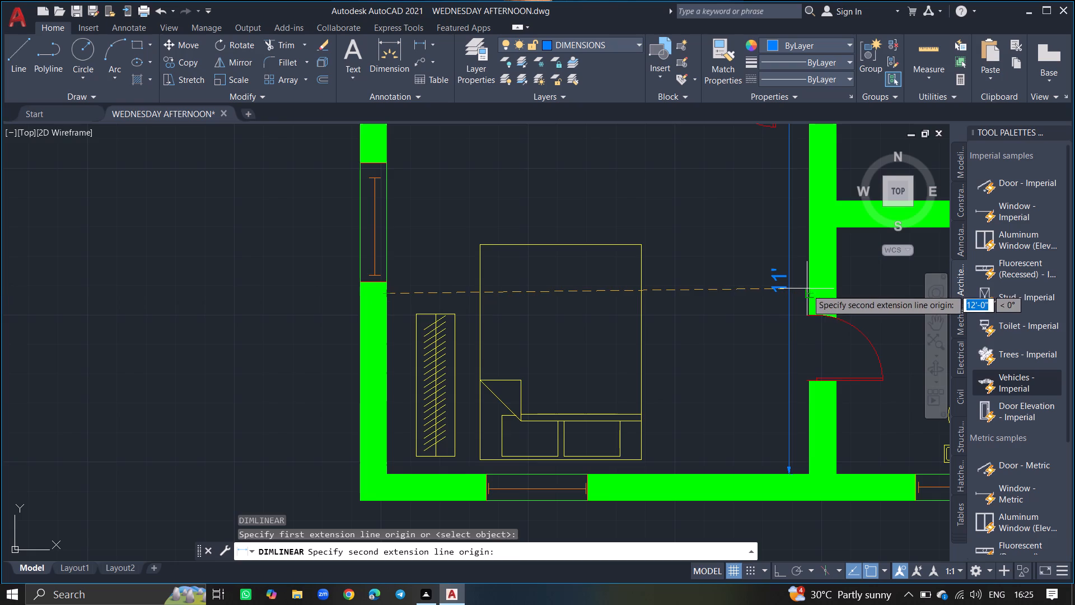
{"action": "left_click_drag", "start_coordinate": [807, 292], "coordinate": [703, 290]}
{"action": "left_click", "coordinate": [703, 290]}
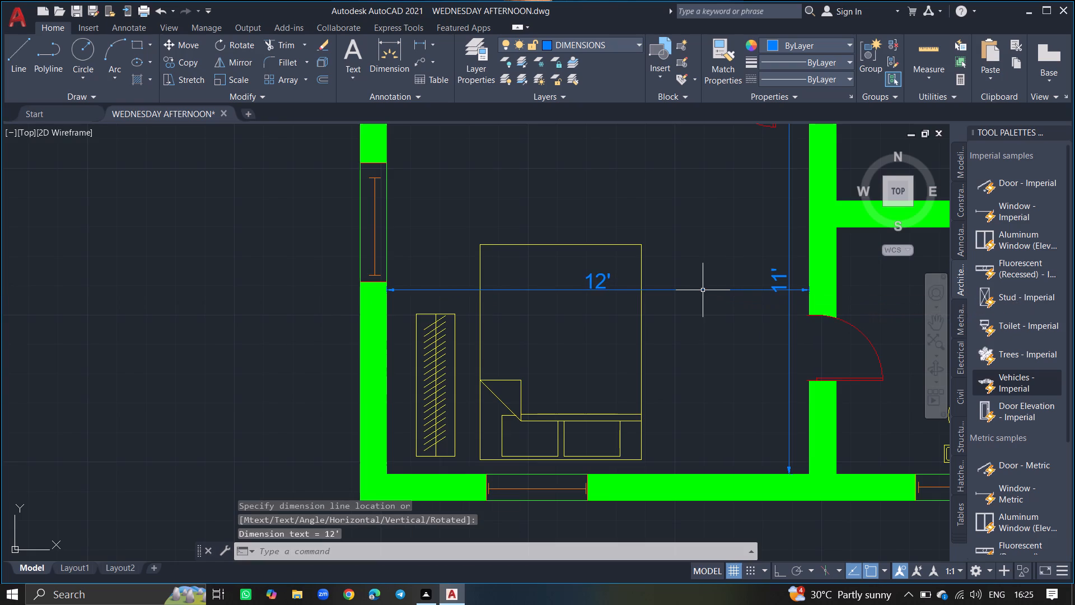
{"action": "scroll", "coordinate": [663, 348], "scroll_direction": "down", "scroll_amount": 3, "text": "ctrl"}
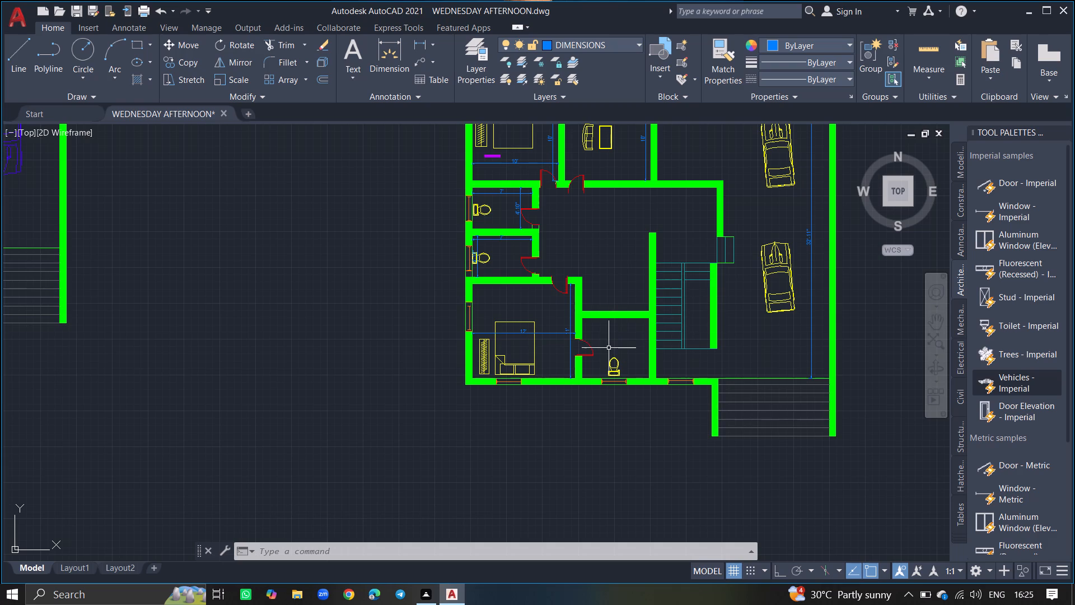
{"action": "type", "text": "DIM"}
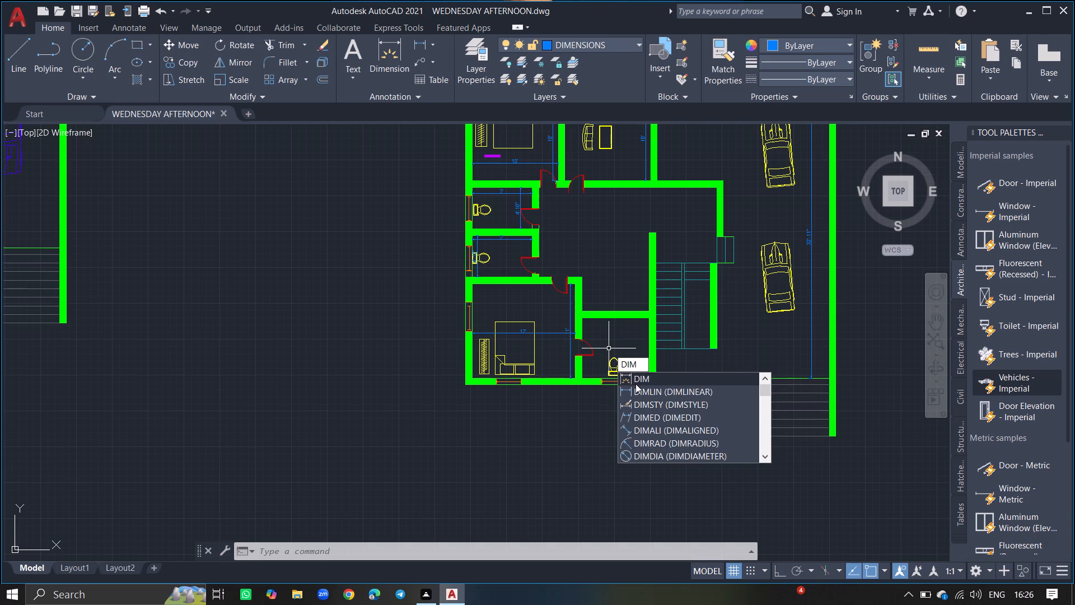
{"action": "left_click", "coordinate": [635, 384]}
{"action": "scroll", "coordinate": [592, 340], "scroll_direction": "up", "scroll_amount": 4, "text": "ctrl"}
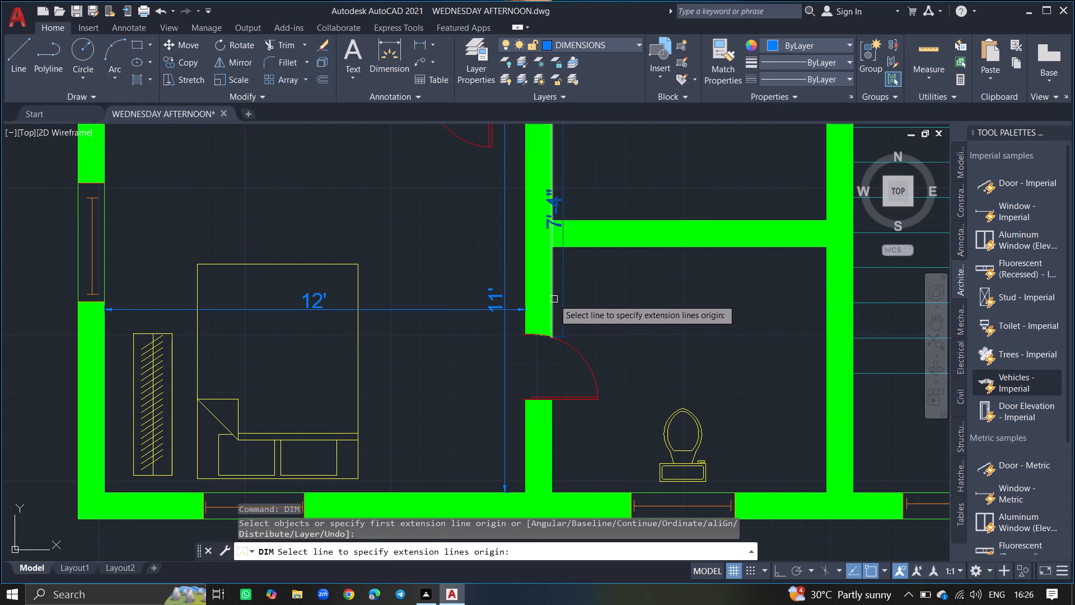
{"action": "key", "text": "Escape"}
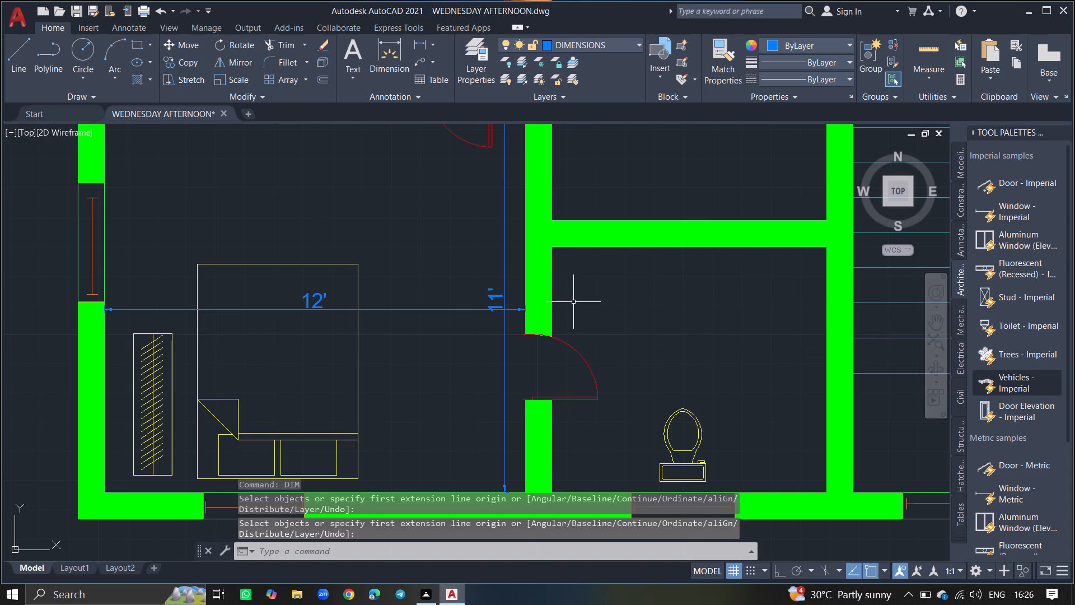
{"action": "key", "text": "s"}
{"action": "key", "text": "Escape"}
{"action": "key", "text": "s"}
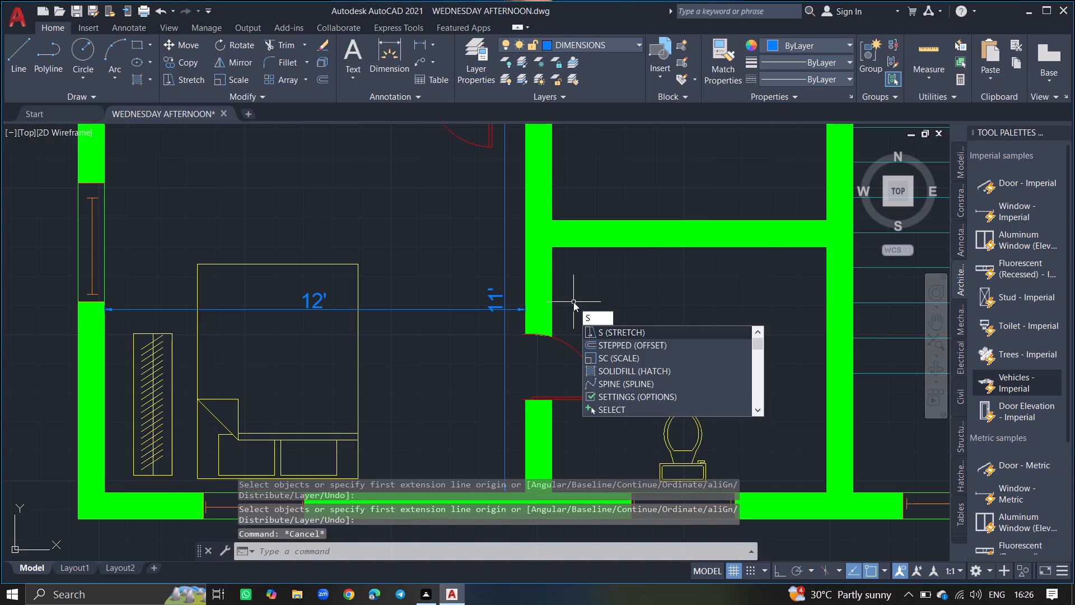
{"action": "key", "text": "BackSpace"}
Add a horizontal linear dimension between the side walls of the toilet adjoining the lower bedroom, placed above its door.
{"action": "type", "text": "DIML"}
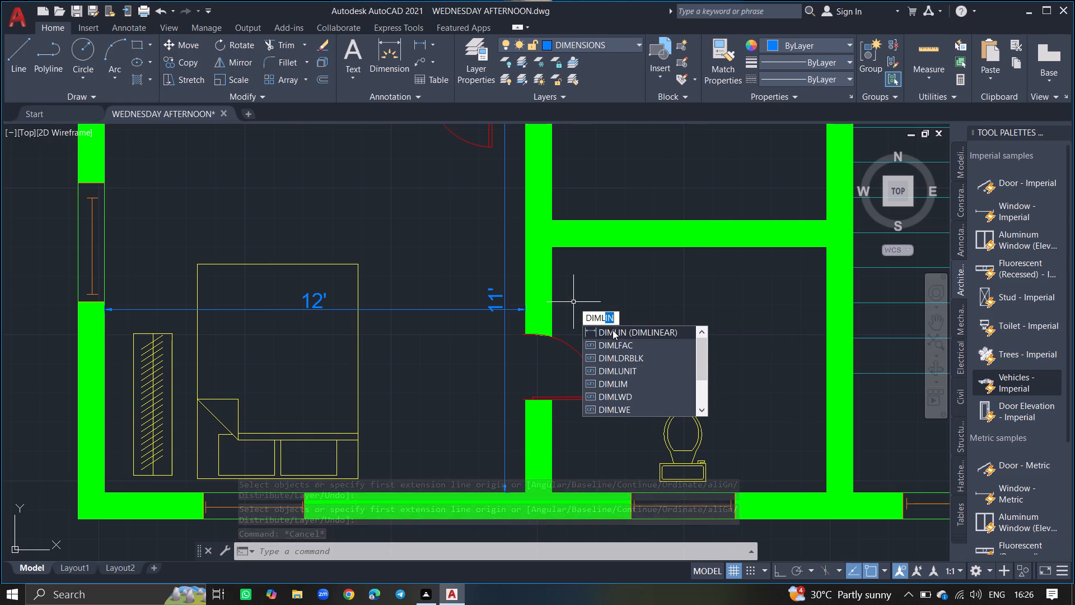
{"action": "left_click", "coordinate": [613, 330]}
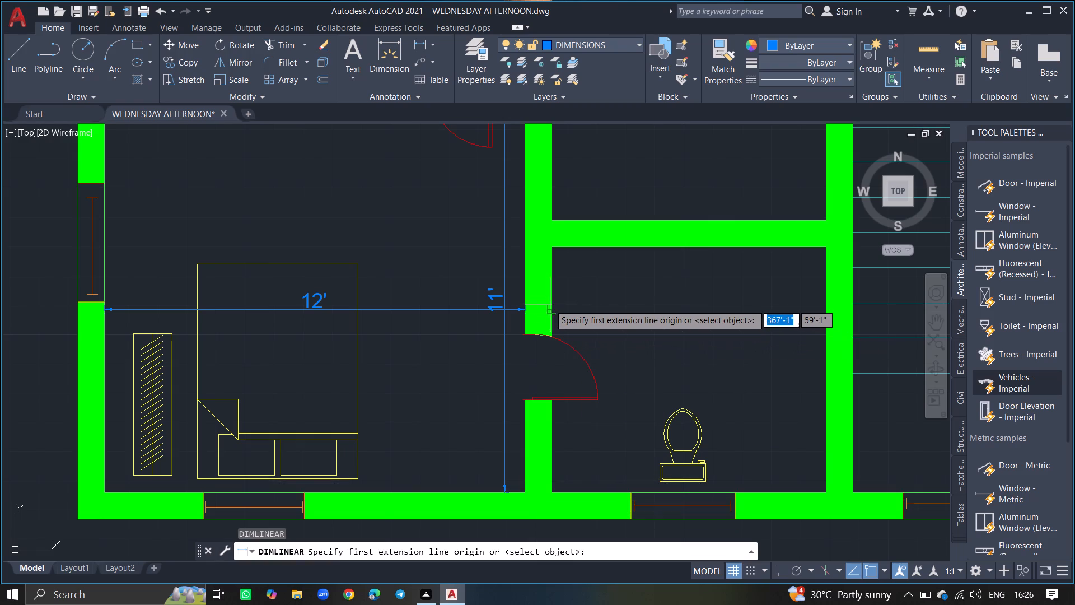
{"action": "left_click_drag", "start_coordinate": [551, 306], "coordinate": [693, 289]}
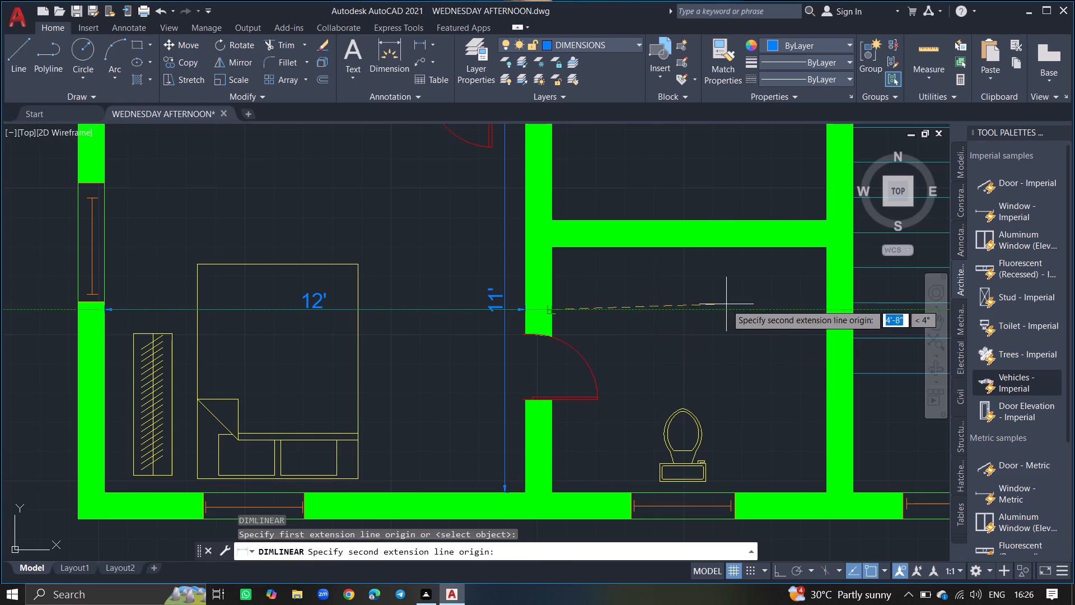
{"action": "left_click_drag", "start_coordinate": [829, 308], "coordinate": [811, 308]}
{"action": "left_click", "coordinate": [811, 308]}
Add a vertical linear dimension between the adjoining toilet's upper and lower inner wall faces, placed near its right-hand wall.
{"action": "key", "text": "space"}
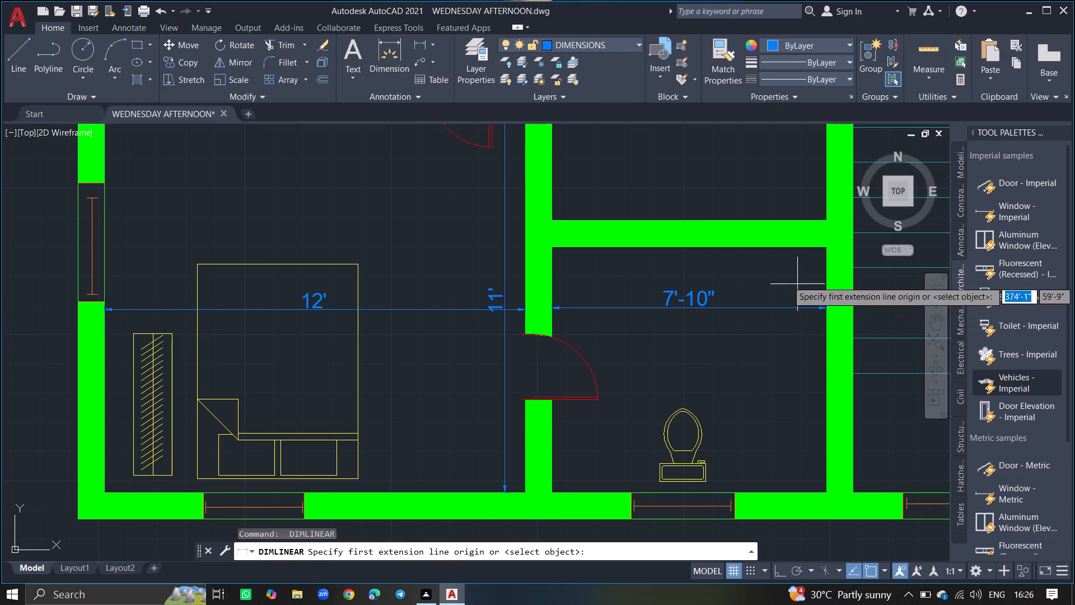
{"action": "left_click_drag", "start_coordinate": [797, 250], "coordinate": [822, 423]}
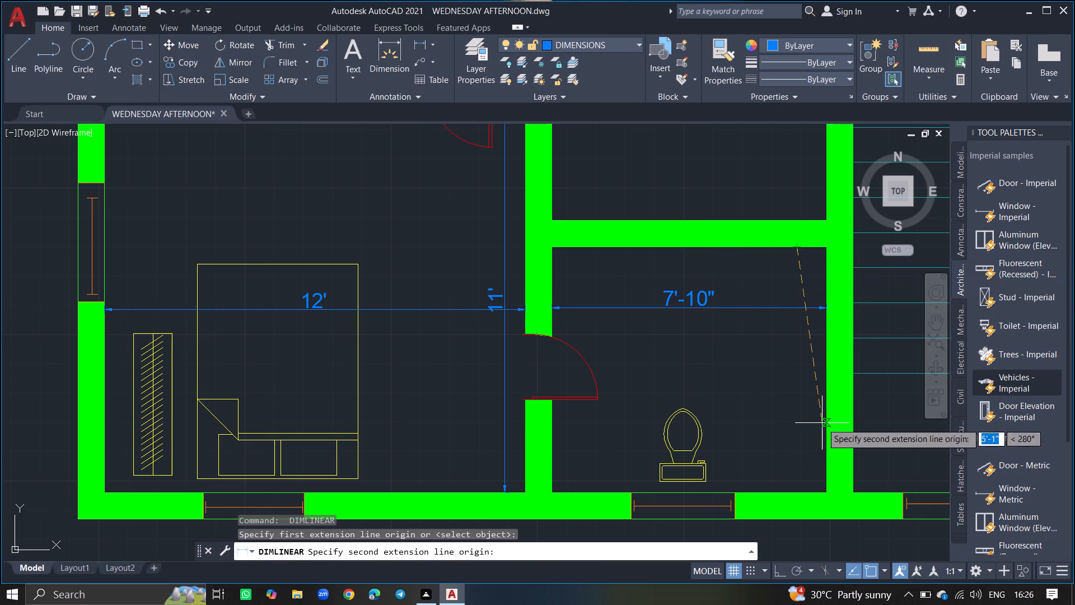
{"action": "left_click_drag", "start_coordinate": [806, 494], "coordinate": [802, 473]}
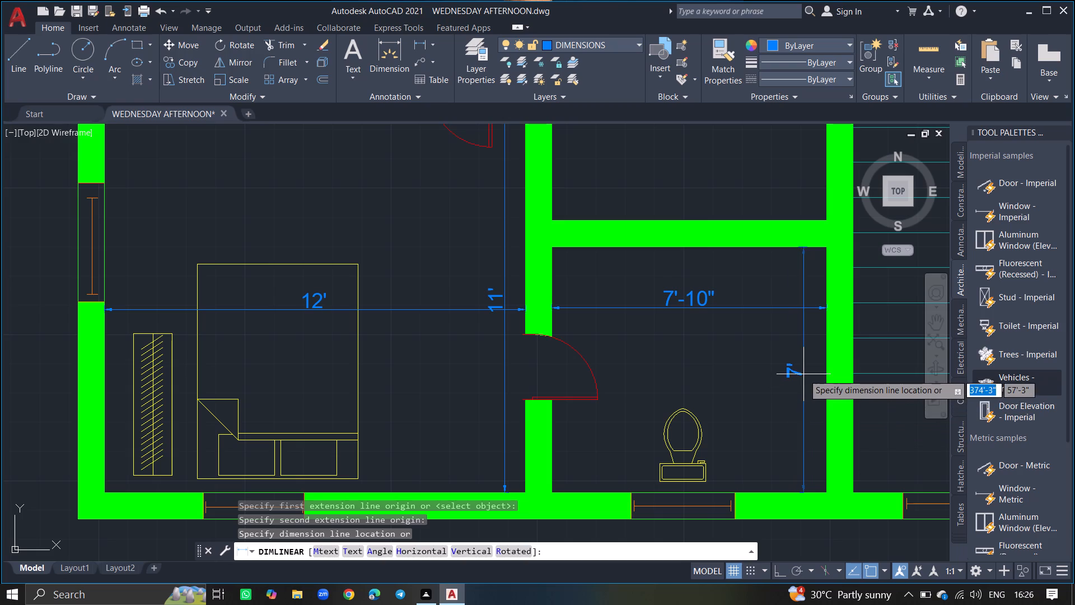
{"action": "left_click", "coordinate": [803, 374]}
{"action": "scroll", "coordinate": [803, 374], "scroll_direction": "down", "scroll_amount": 4, "text": "ctrl"}
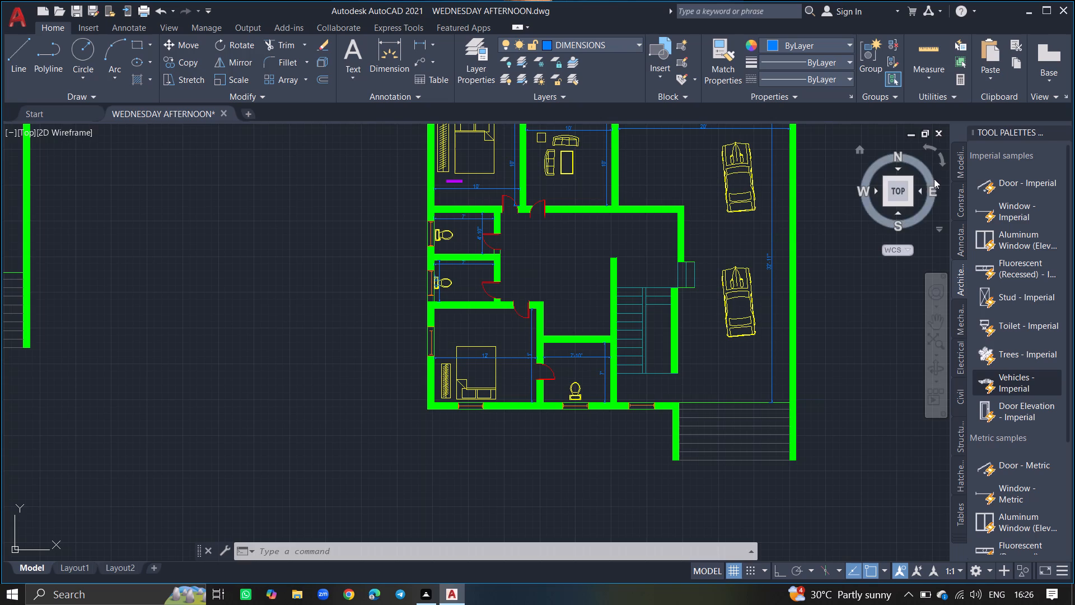
Close the Tool Palettes to free up drawing space.
{"action": "left_click", "coordinate": [1064, 129]}
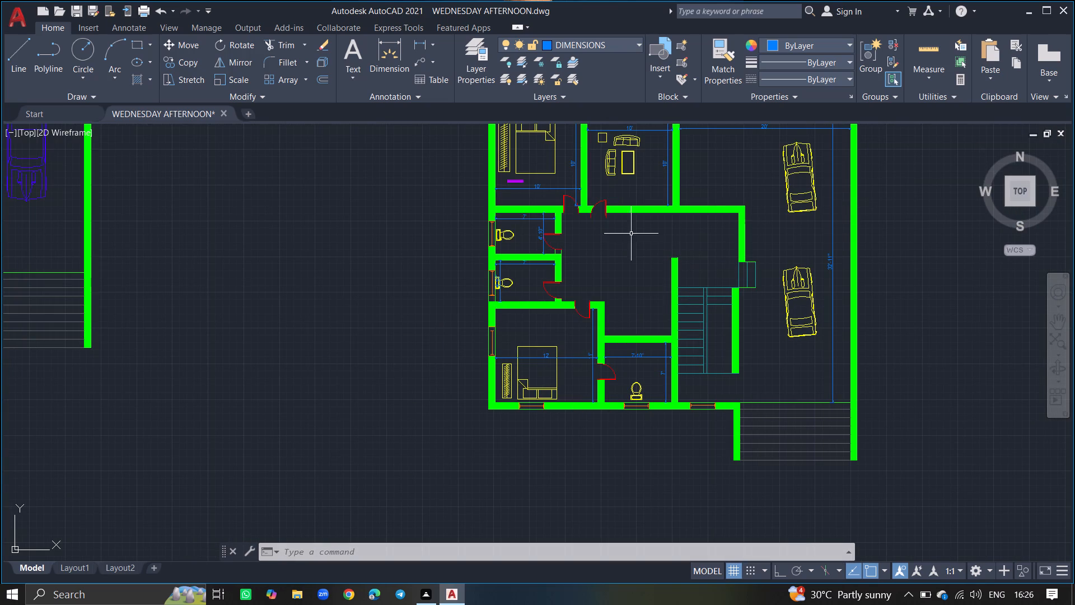
Make FURNITURE the current layer and close the layer manager.
{"action": "left_click", "coordinate": [480, 84]}
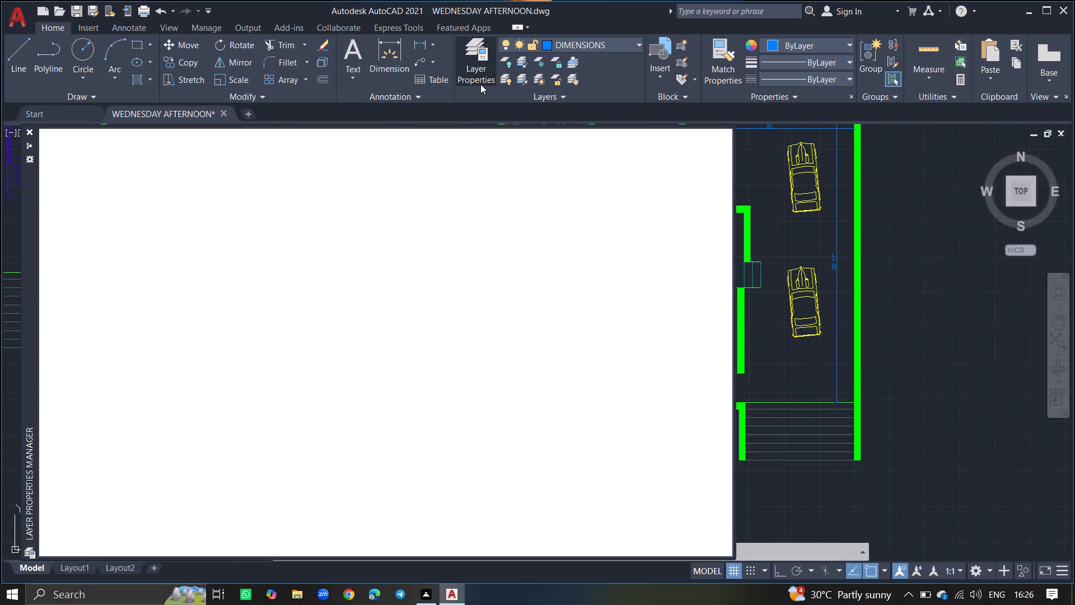
{"action": "double_click", "coordinate": [116, 246]}
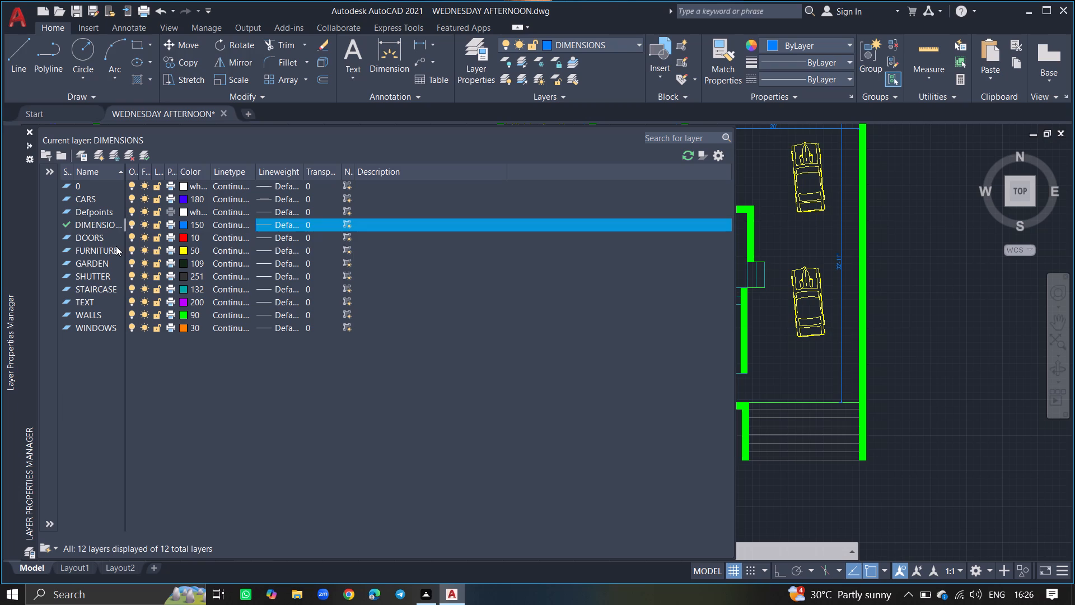
{"action": "left_click", "coordinate": [29, 132]}
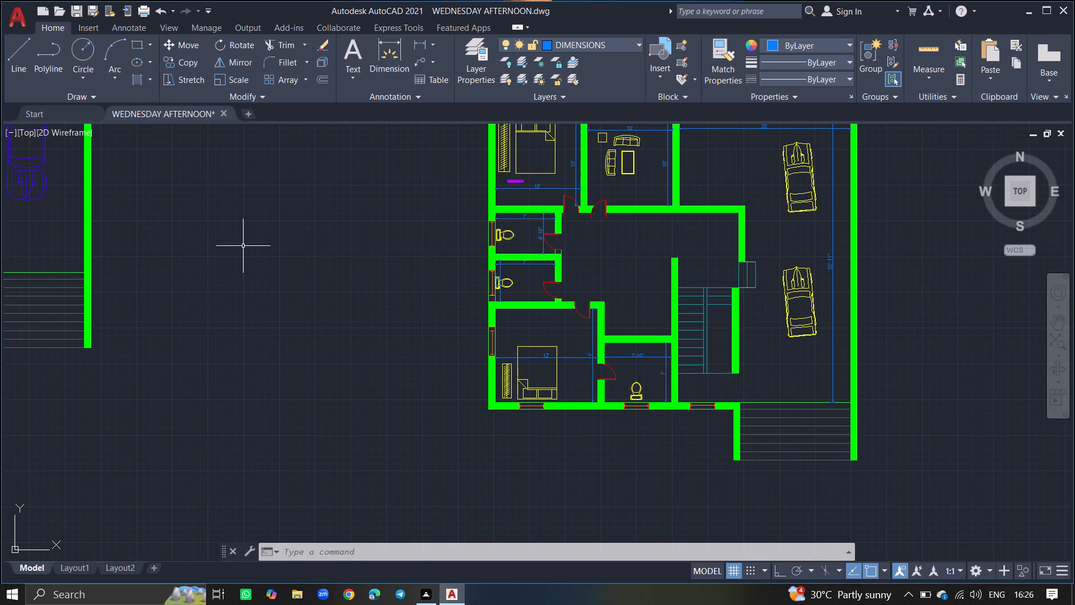
Insert the Dining Set - 36 x 72 in. block from DesignCenter's Home - Space Planner drawing, and close DesignCenter.
{"action": "key", "text": "ctrl+2"}
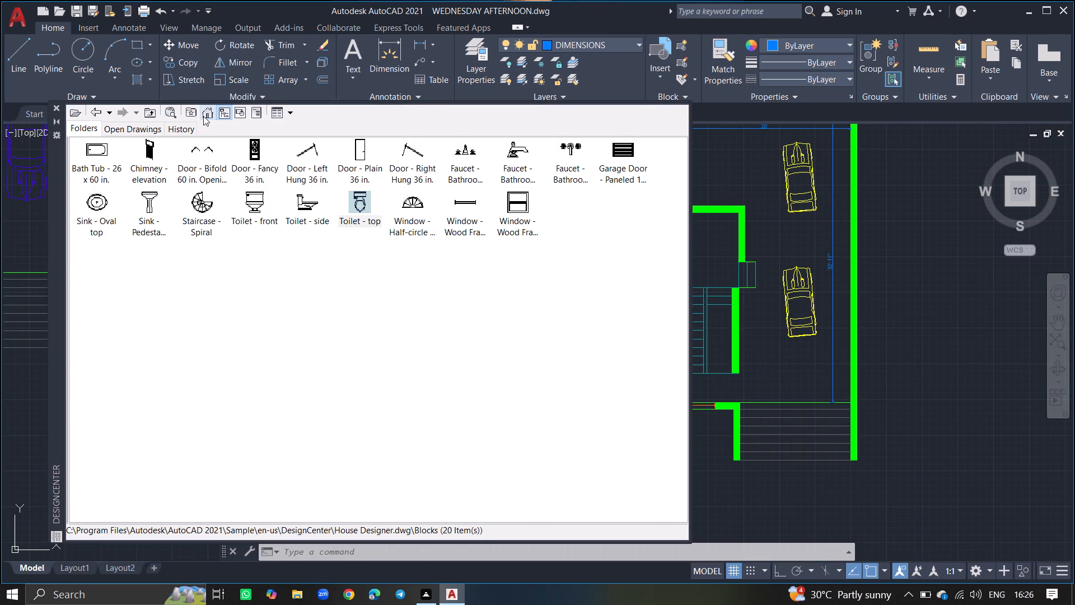
{"action": "left_click", "coordinate": [203, 116]}
{"action": "double_click", "coordinate": [199, 161]}
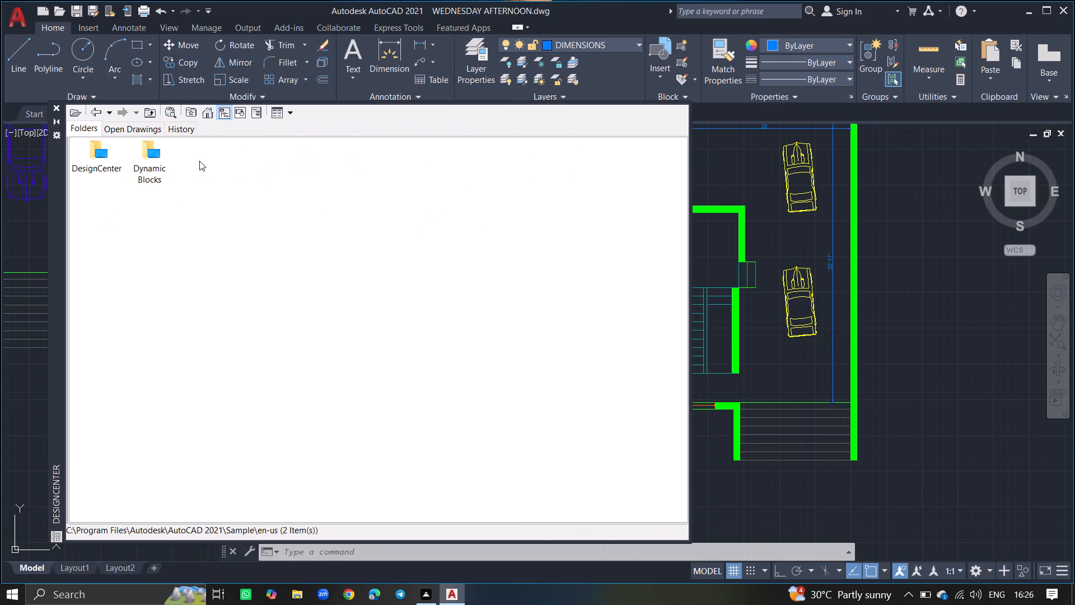
{"action": "double_click", "coordinate": [102, 160]}
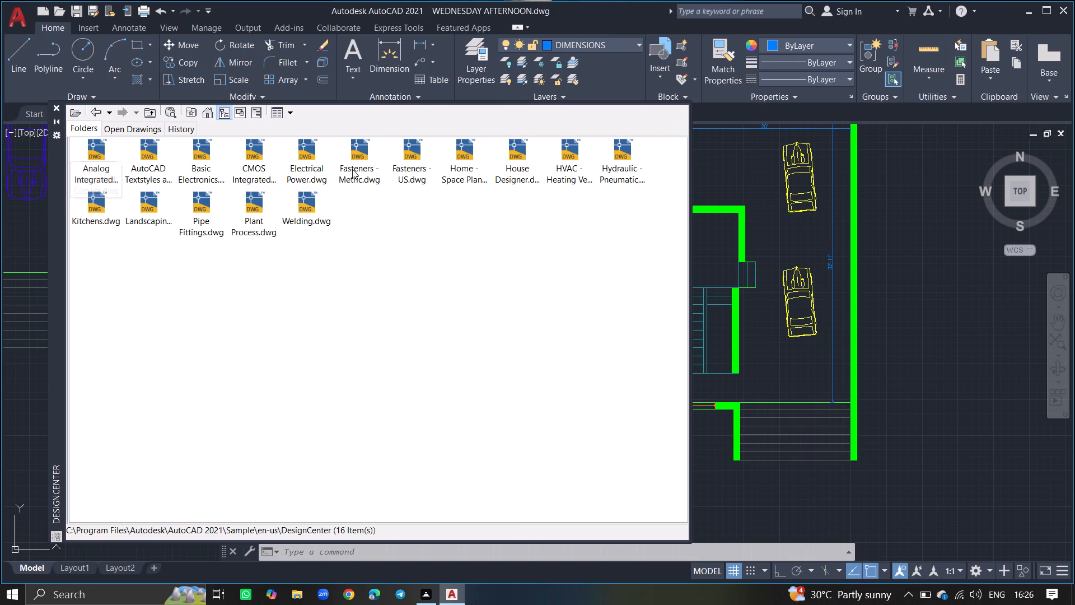
{"action": "double_click", "coordinate": [457, 160]}
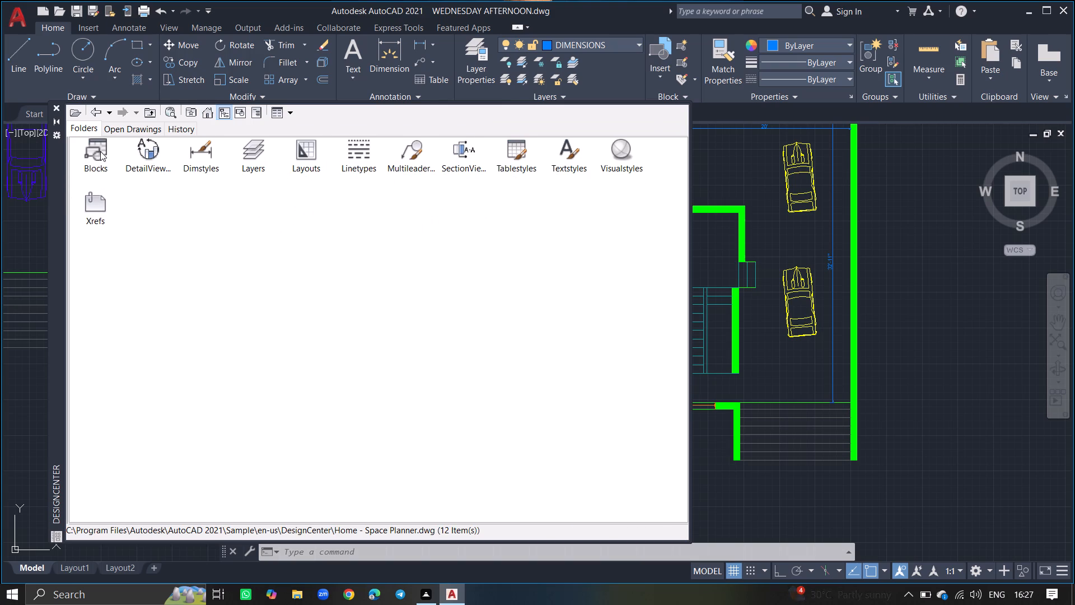
{"action": "double_click", "coordinate": [100, 151]}
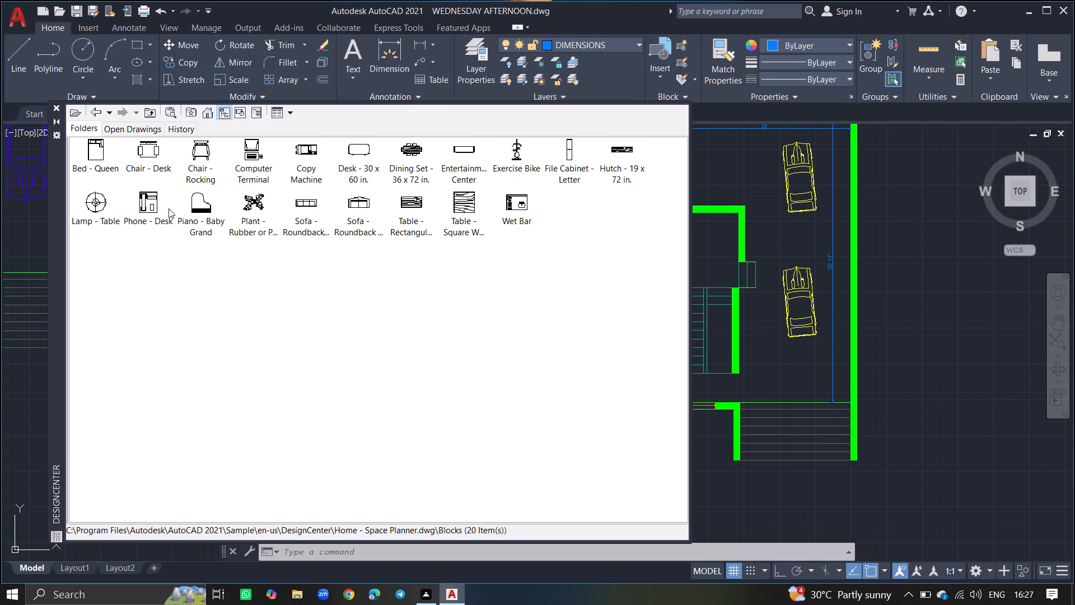
{"action": "left_click", "coordinate": [401, 162]}
{"action": "left_click_drag", "start_coordinate": [401, 162], "coordinate": [688, 249]}
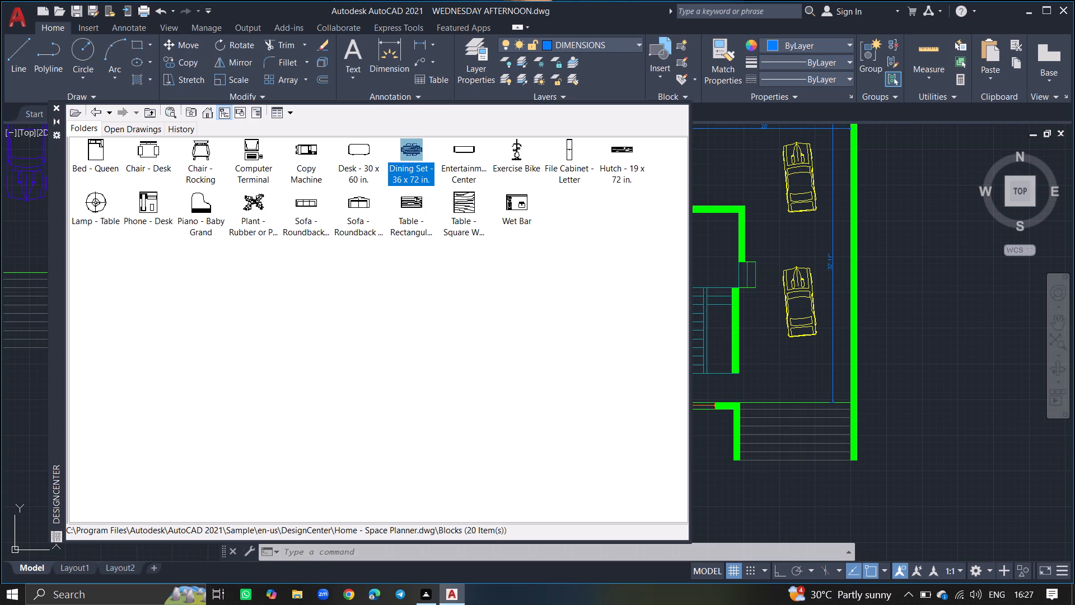
{"action": "left_click_drag", "start_coordinate": [688, 249], "coordinate": [741, 253]}
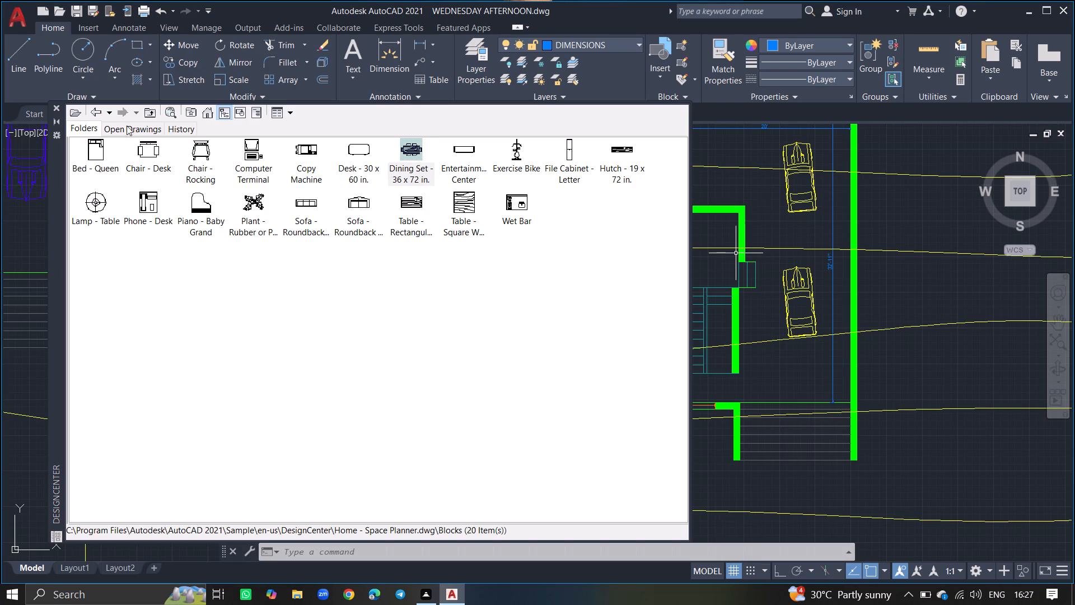
{"action": "left_click", "coordinate": [53, 104]}
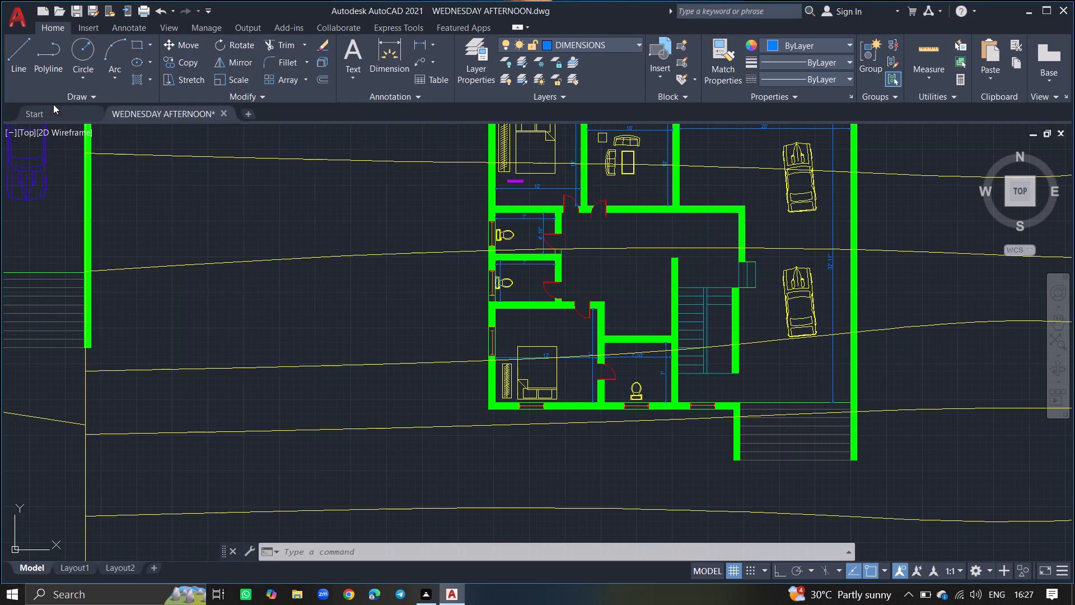
Scale the oversized dining set down to a size that suits the plan's other furniture.
{"action": "left_click", "coordinate": [144, 153]}
{"action": "type", "text": "SC"}
{"action": "key", "text": "Return"}
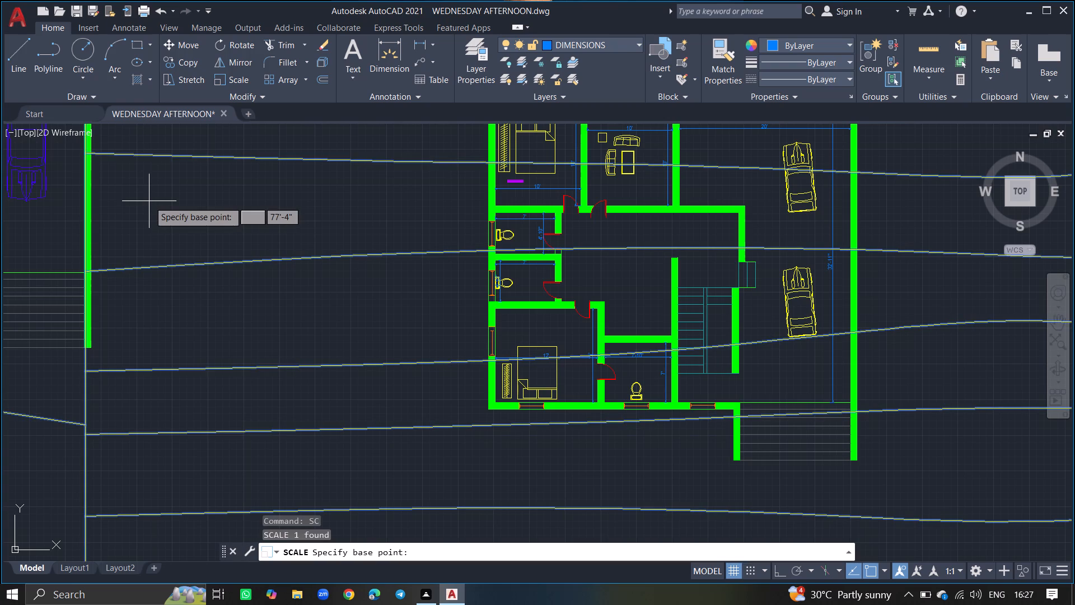
{"action": "left_click", "coordinate": [155, 157]}
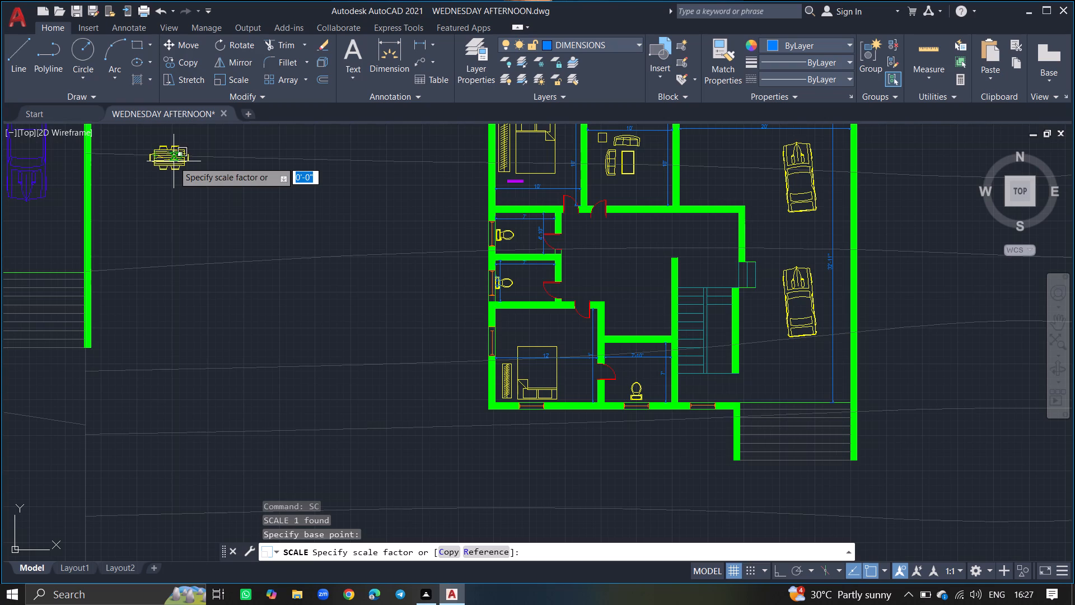
{"action": "left_click", "coordinate": [174, 161]}
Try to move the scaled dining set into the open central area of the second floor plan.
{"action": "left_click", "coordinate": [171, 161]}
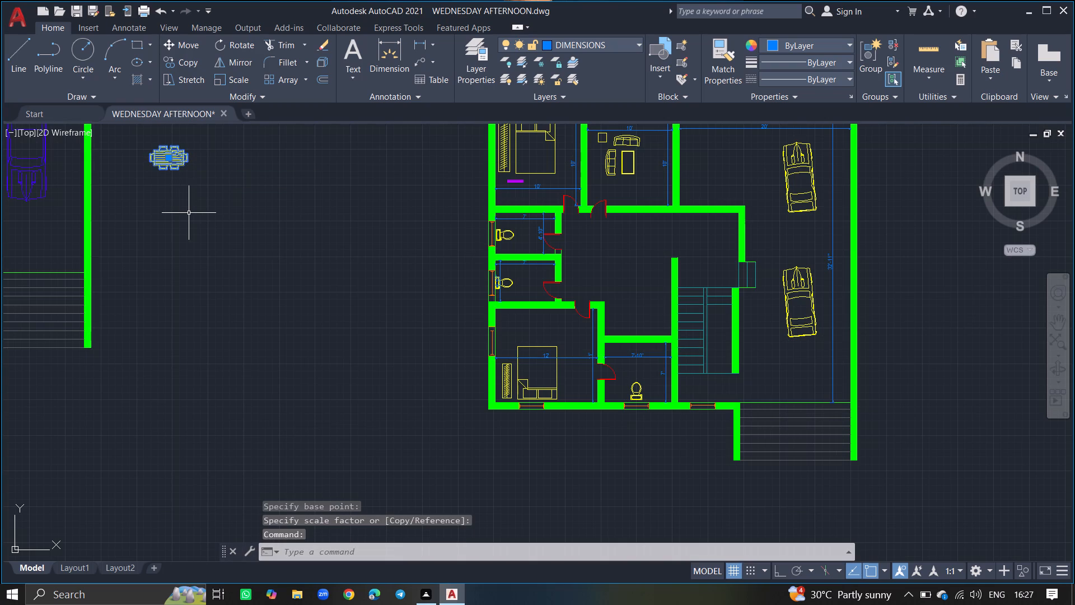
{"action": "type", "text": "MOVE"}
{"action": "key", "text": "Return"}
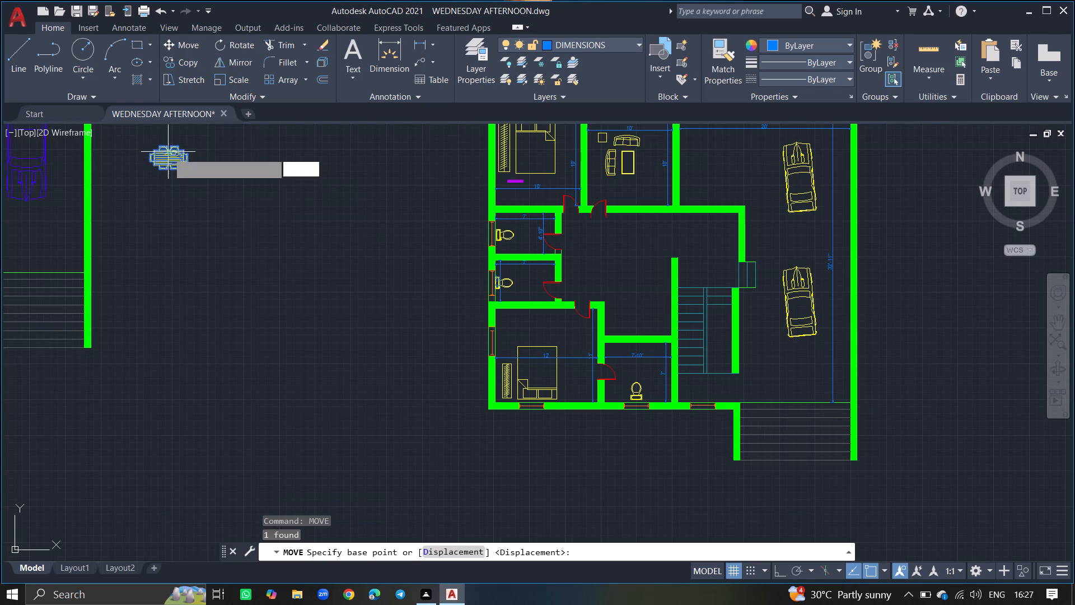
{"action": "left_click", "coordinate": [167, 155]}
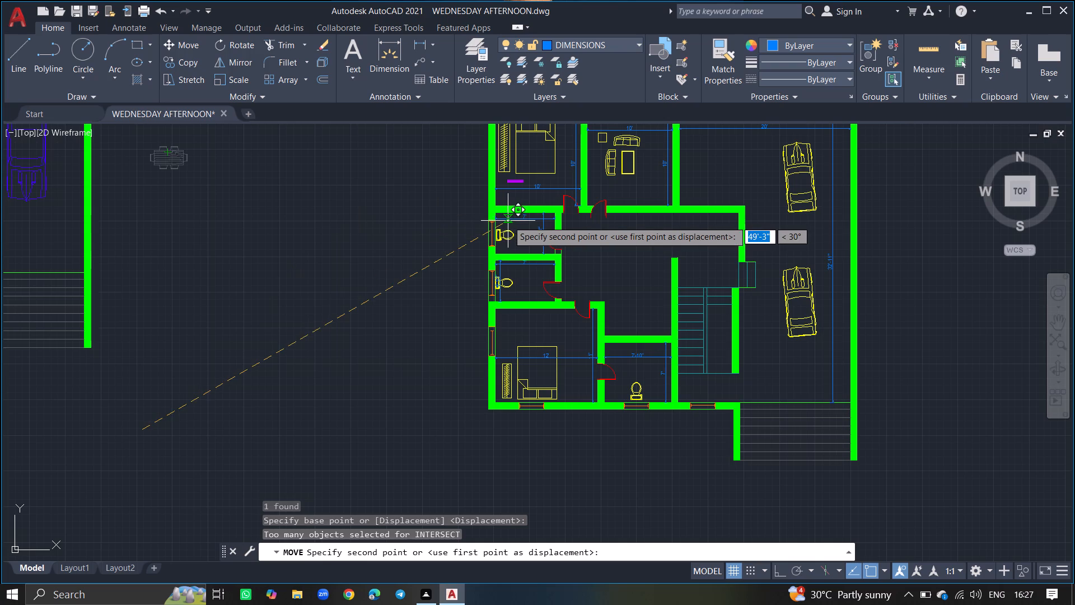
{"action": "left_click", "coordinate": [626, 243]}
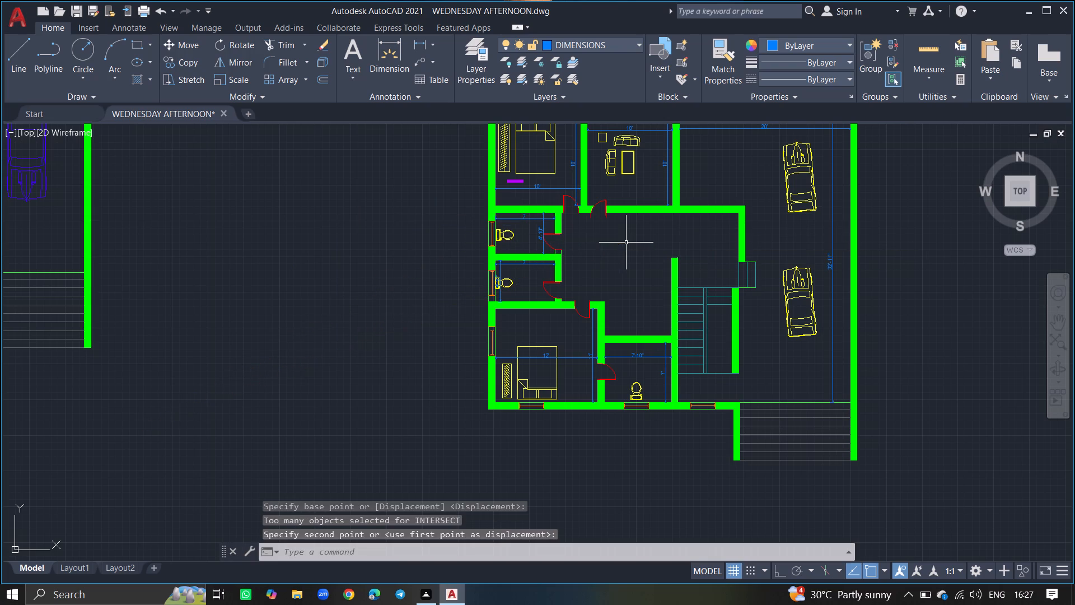
Move the dining set from above the plan into the open central area between the toilets and the staircase.
{"action": "scroll", "coordinate": [536, 236], "scroll_direction": "down", "scroll_amount": 4, "text": "ctrl"}
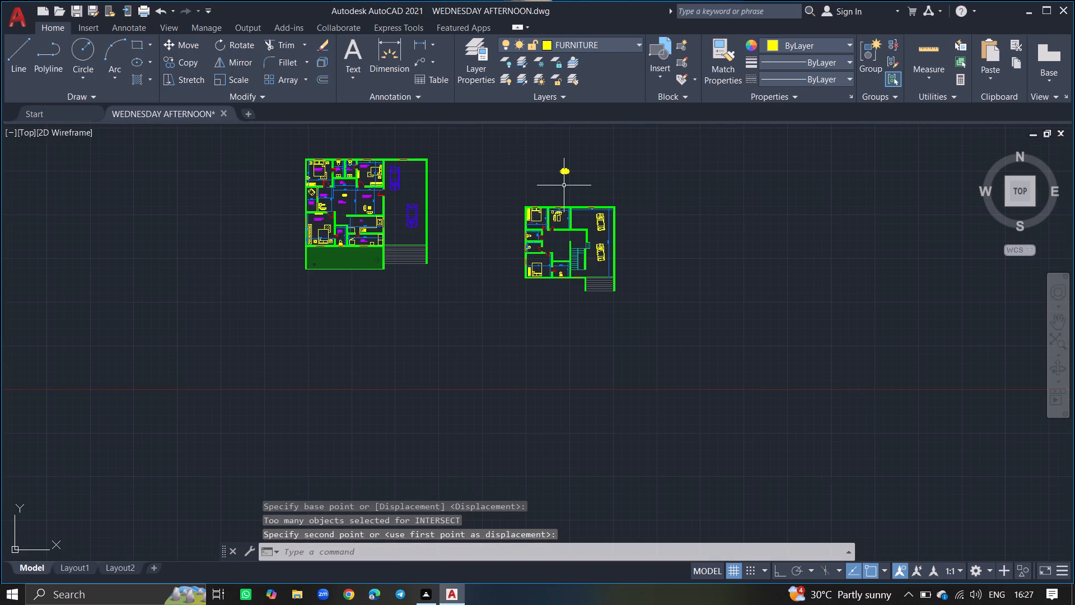
{"action": "left_click_drag", "start_coordinate": [565, 173], "coordinate": [562, 216]}
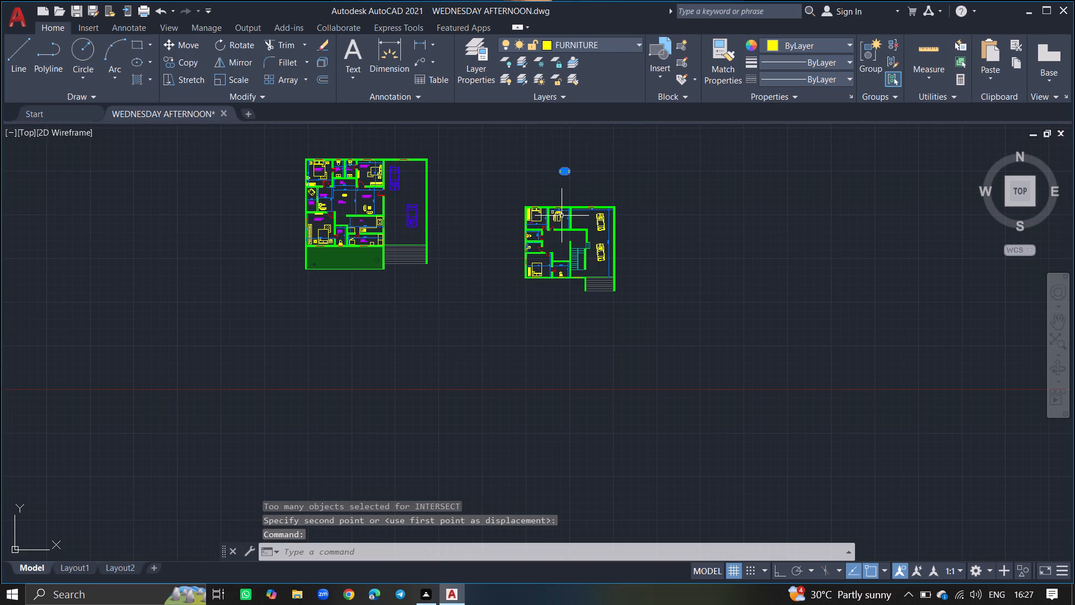
{"action": "type", "text": "MOVE"}
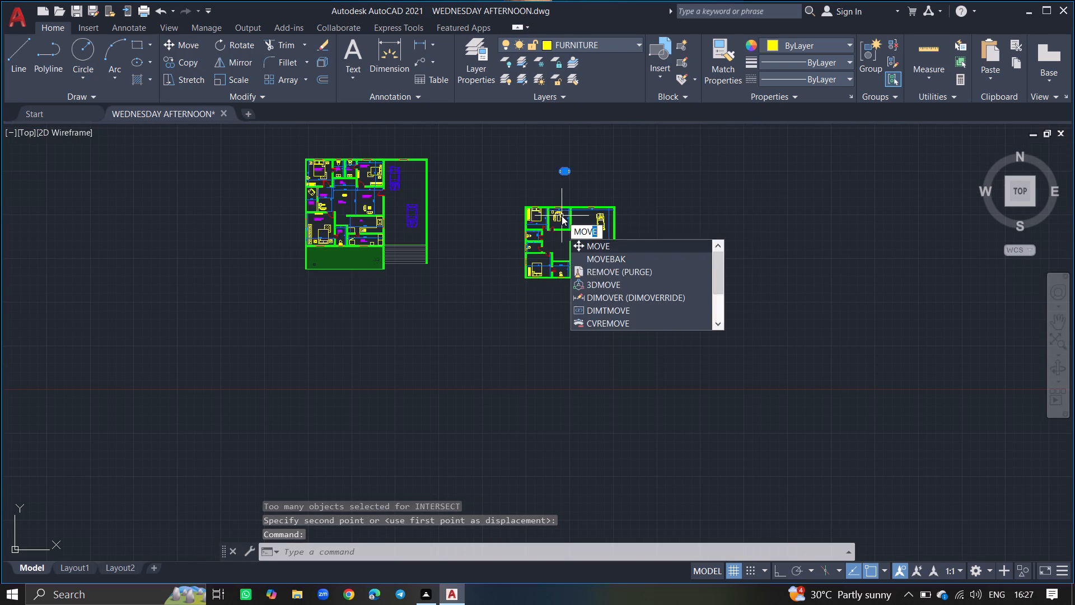
{"action": "key", "text": "Return"}
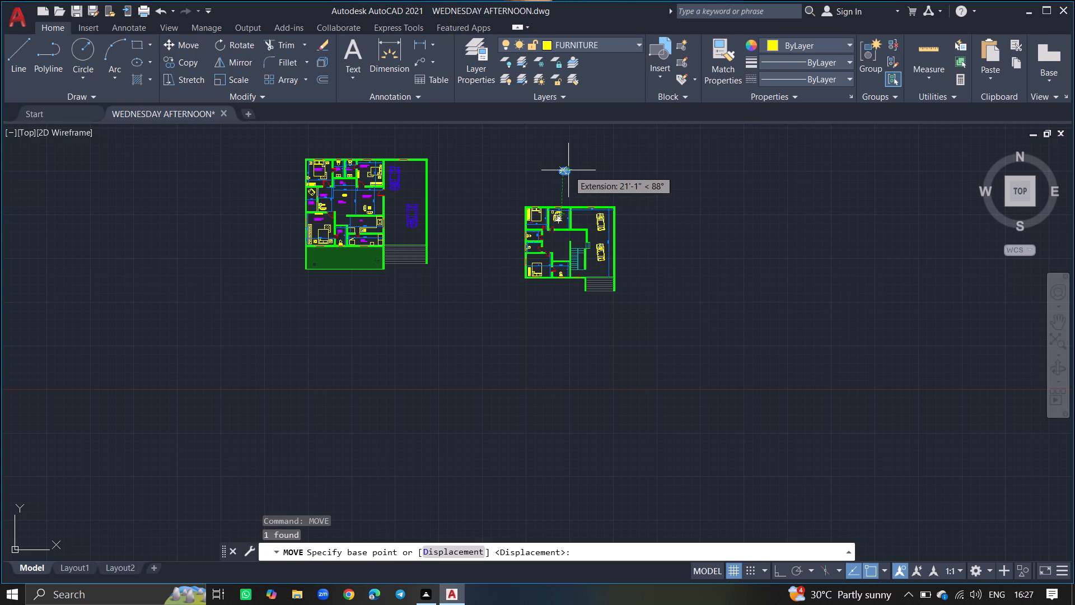
{"action": "left_click", "coordinate": [565, 170]}
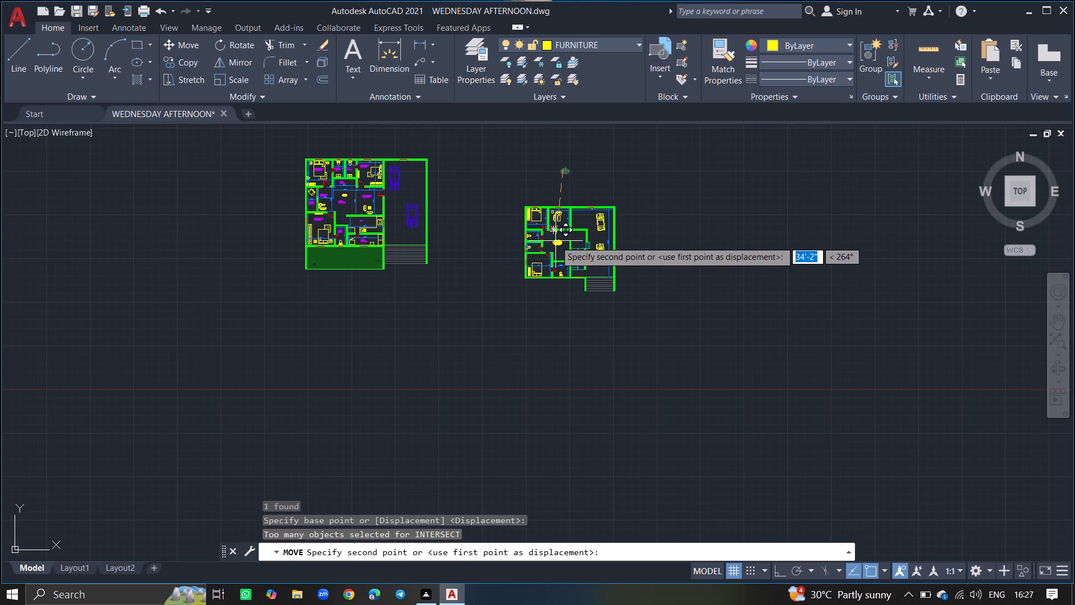
{"action": "scroll", "coordinate": [555, 241], "scroll_direction": "up", "scroll_amount": 4, "text": "ctrl"}
{"action": "left_click", "coordinate": [558, 233]}
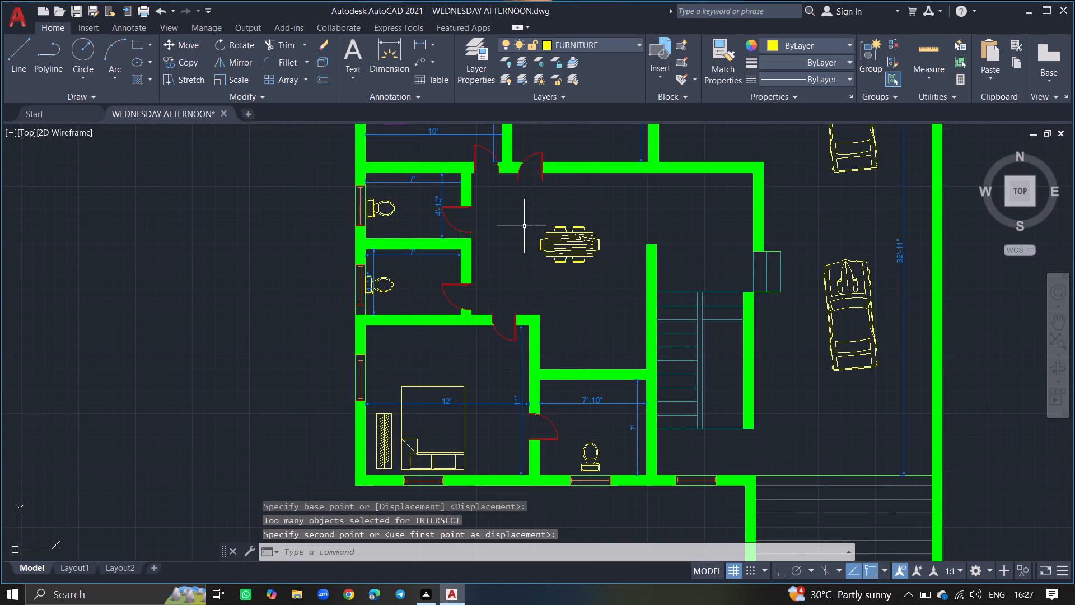
Make TEXT the current layer and close the layer manager.
{"action": "left_click", "coordinate": [494, 68]}
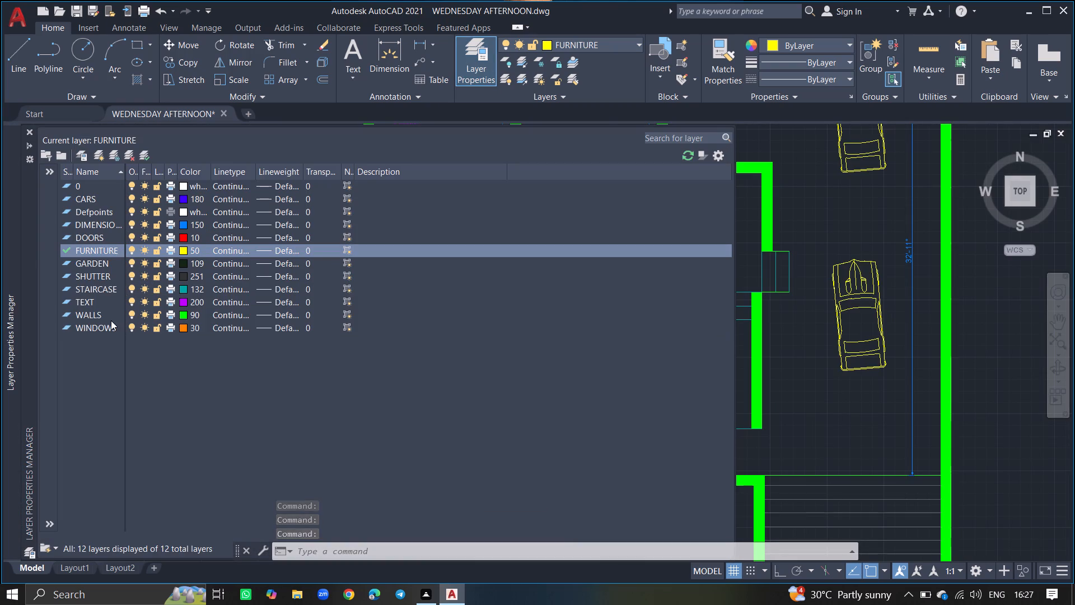
{"action": "double_click", "coordinate": [105, 299]}
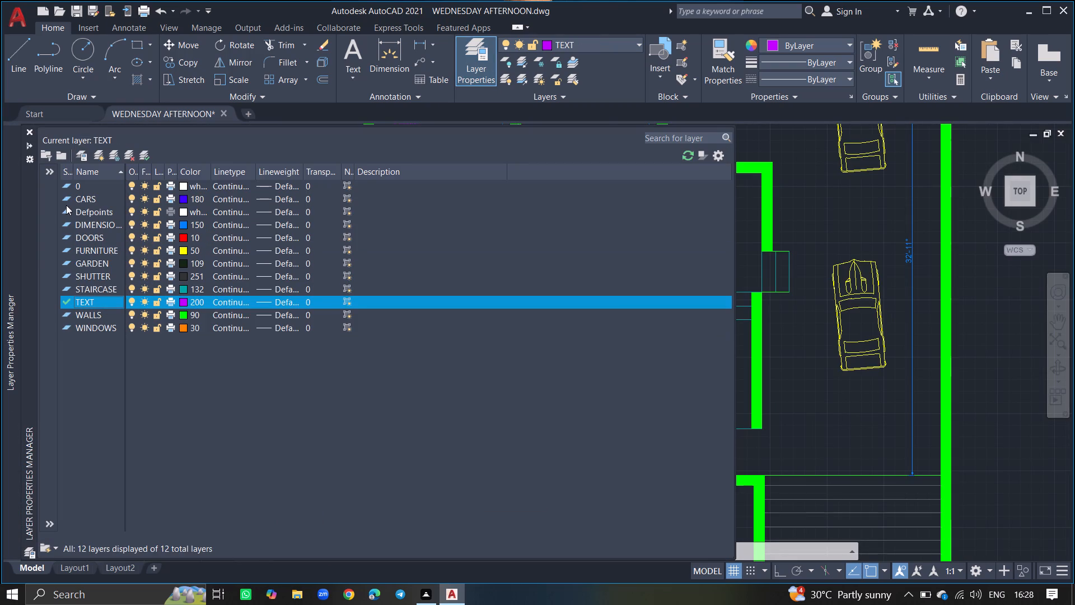
{"action": "left_click", "coordinate": [29, 131]}
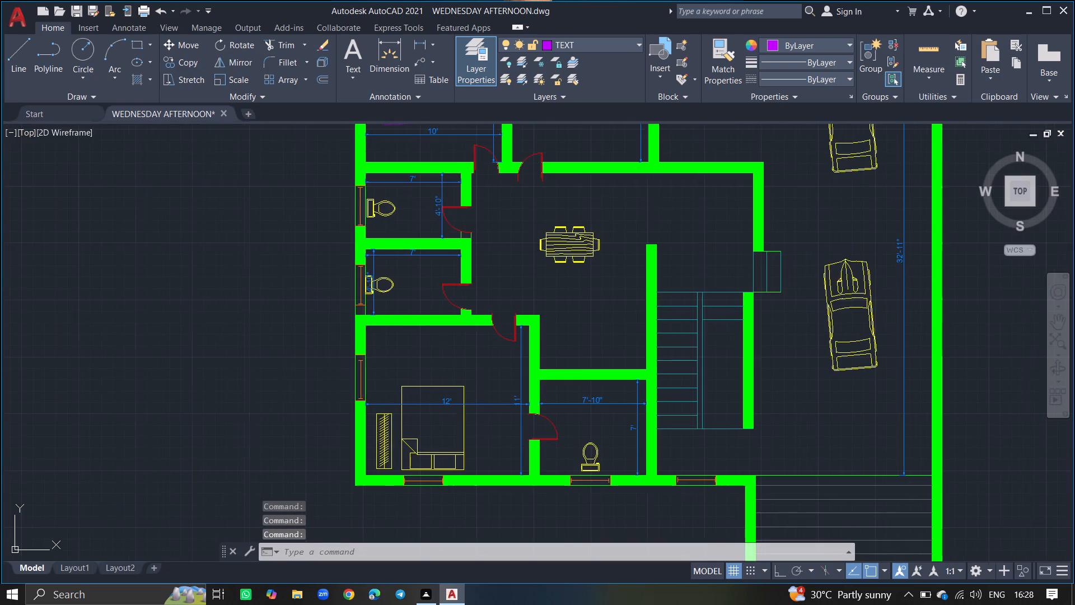
Add the multiline text label "TOILET" below the fixture in the upper of the two stacked toilets.
{"action": "scroll", "coordinate": [152, 213], "scroll_direction": "down", "scroll_amount": 1, "text": "ctrl"}
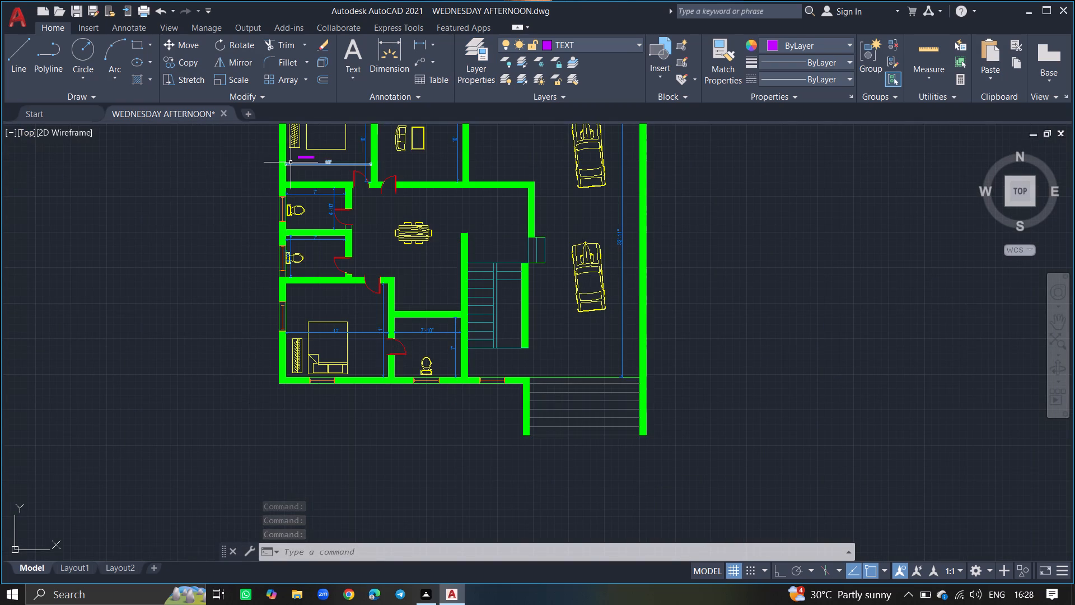
{"action": "scroll", "coordinate": [291, 162], "scroll_direction": "up", "scroll_amount": 4, "text": "ctrl"}
{"action": "scroll", "coordinate": [291, 162], "scroll_direction": "down", "scroll_amount": 3, "text": "ctrl"}
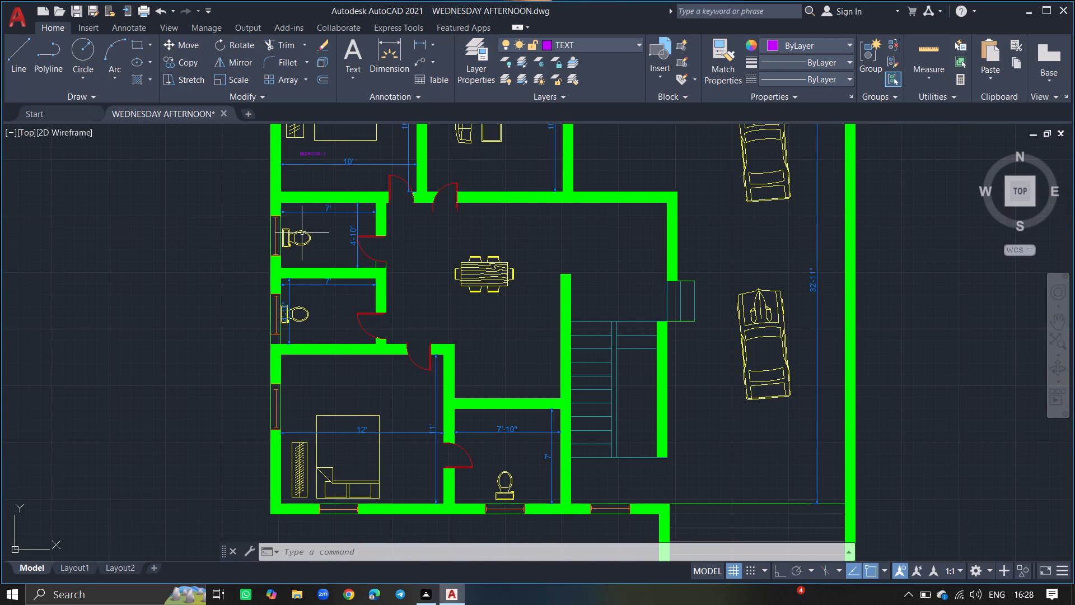
{"action": "scroll", "coordinate": [301, 234], "scroll_direction": "up", "scroll_amount": 3, "text": "ctrl"}
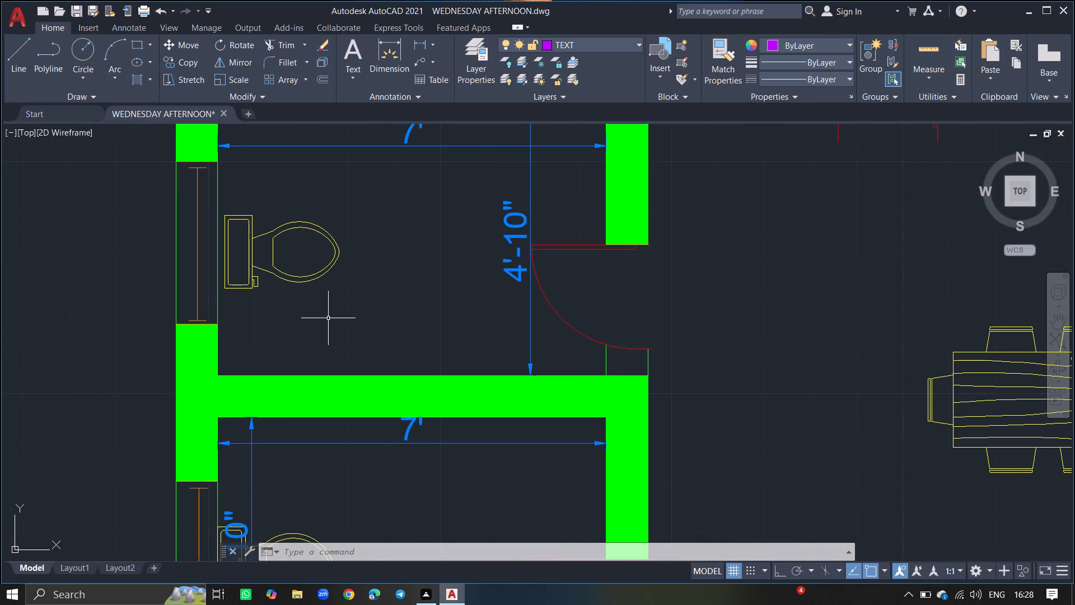
{"action": "type", "text": "MTEXT"}
{"action": "key", "text": "Return"}
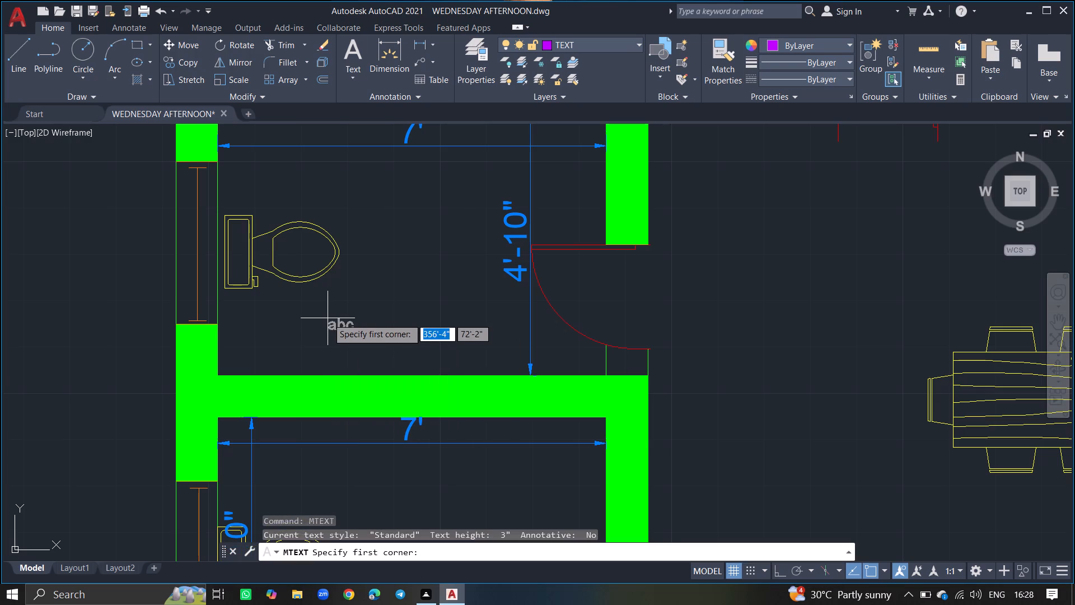
{"action": "left_click", "coordinate": [316, 309]}
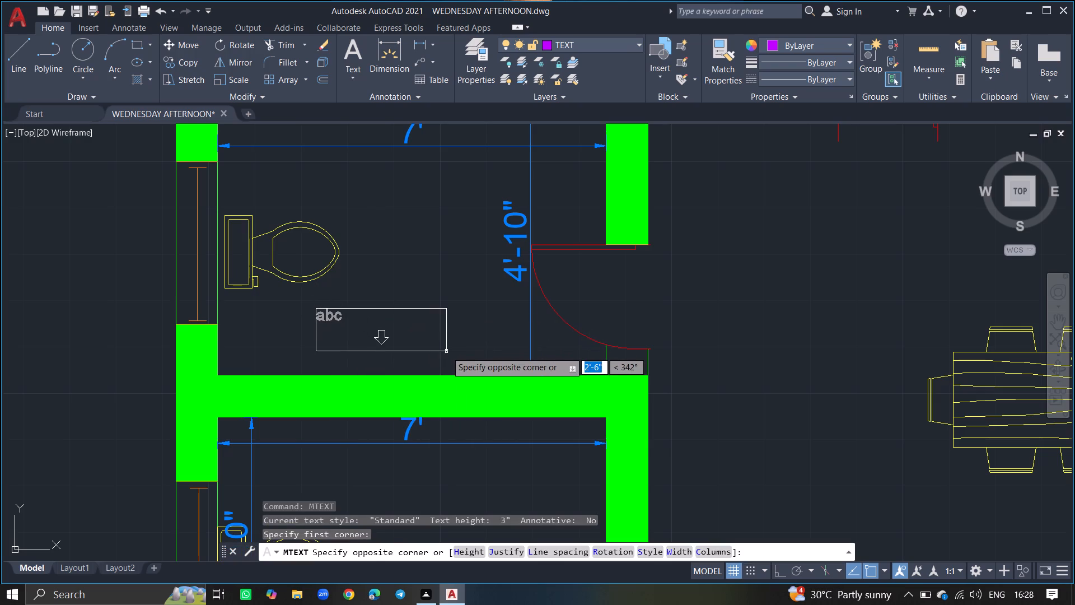
{"action": "left_click", "coordinate": [474, 348]}
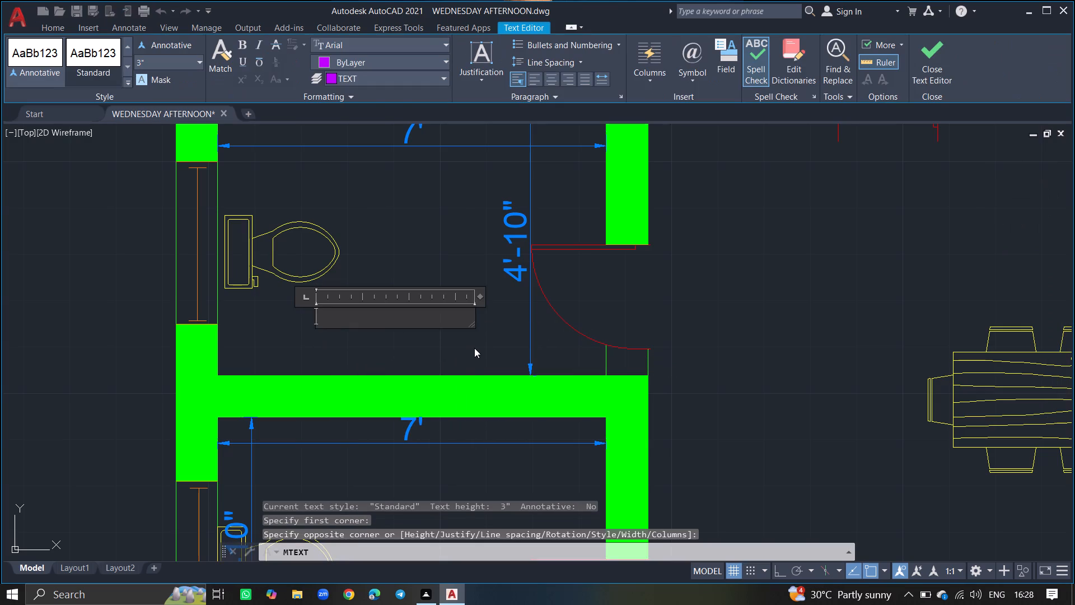
{"action": "type", "text": "TOILET"}
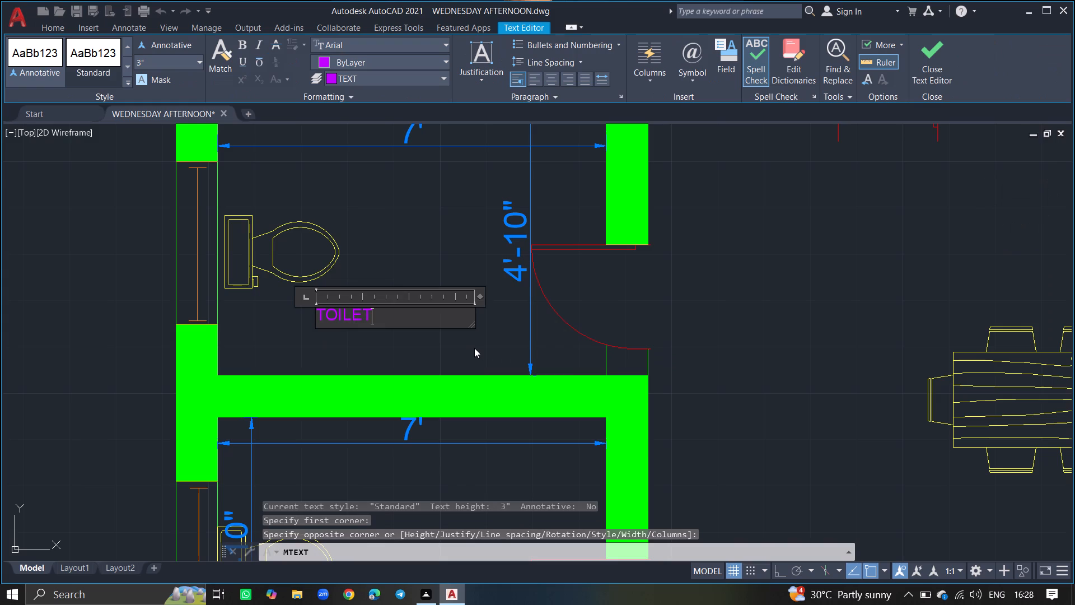
{"action": "key", "text": "space"}
{"action": "left_click", "coordinate": [470, 350]}
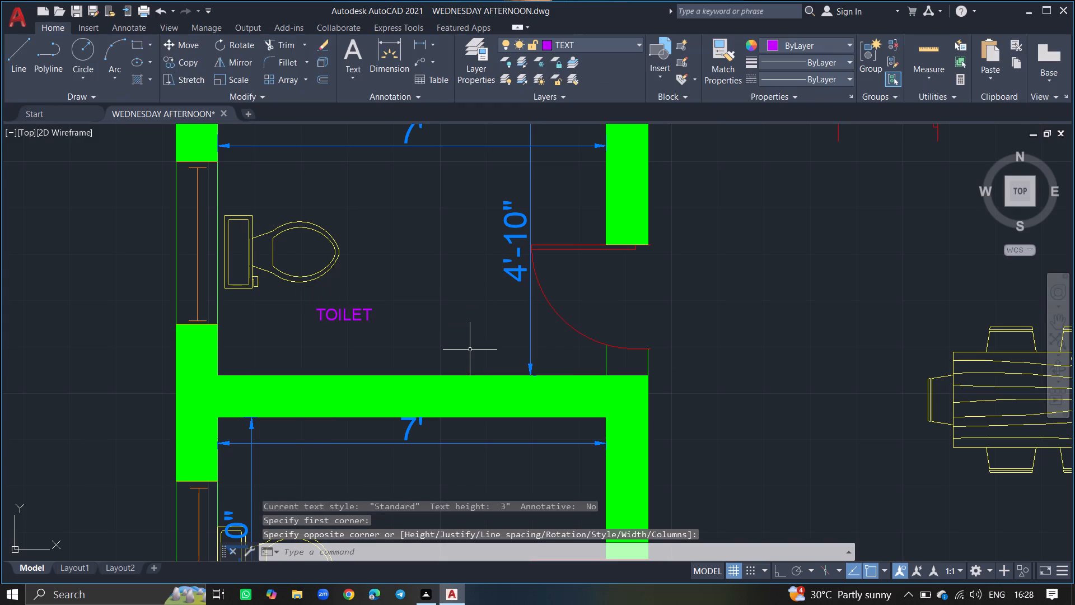
Add the multiline text label "TOILET" below the fixture in the lower of the two stacked toilets.
{"action": "scroll", "coordinate": [470, 350], "scroll_direction": "down", "scroll_amount": 1, "text": "ctrl"}
{"action": "scroll", "coordinate": [473, 300], "scroll_direction": "down", "scroll_amount": 3, "text": "ctrl"}
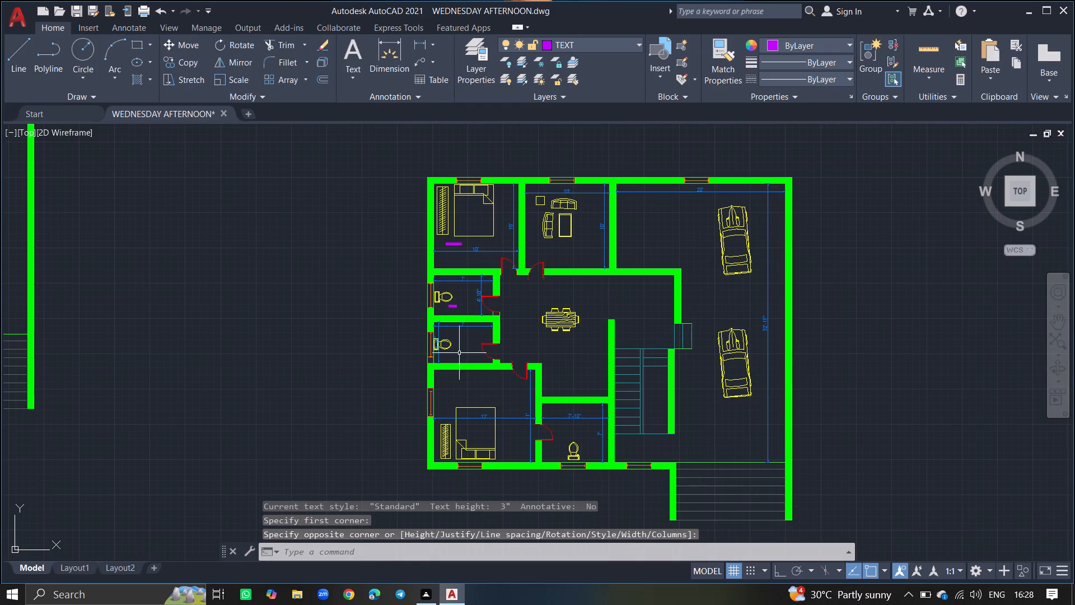
{"action": "scroll", "coordinate": [459, 353], "scroll_direction": "up", "scroll_amount": 3, "text": "ctrl"}
{"action": "key", "text": "space"}
{"action": "scroll", "coordinate": [459, 353], "scroll_direction": "up", "scroll_amount": 4, "text": "ctrl"}
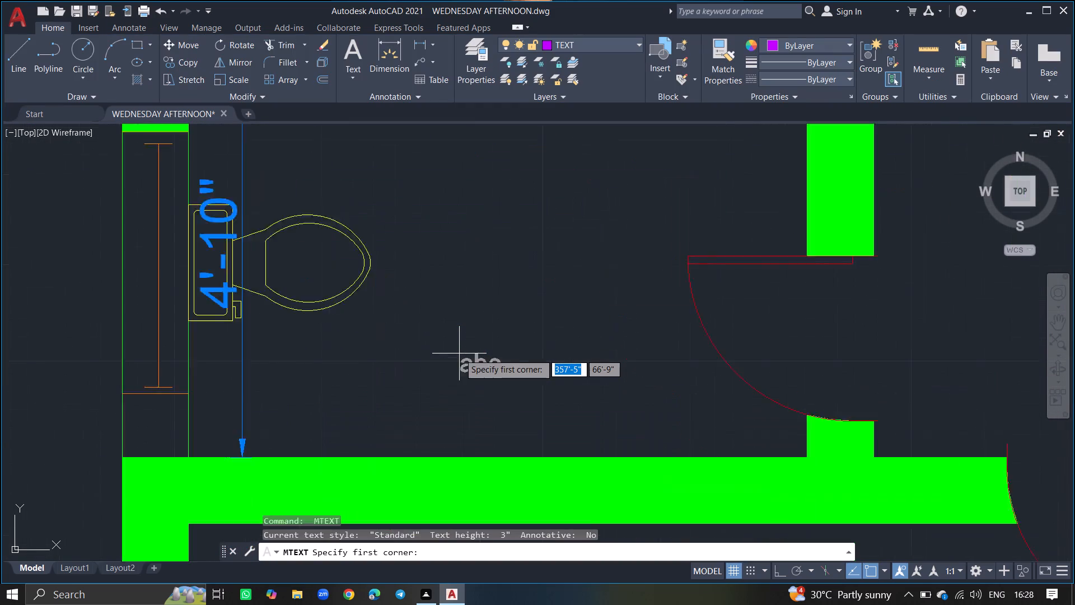
{"action": "left_click", "coordinate": [311, 352]}
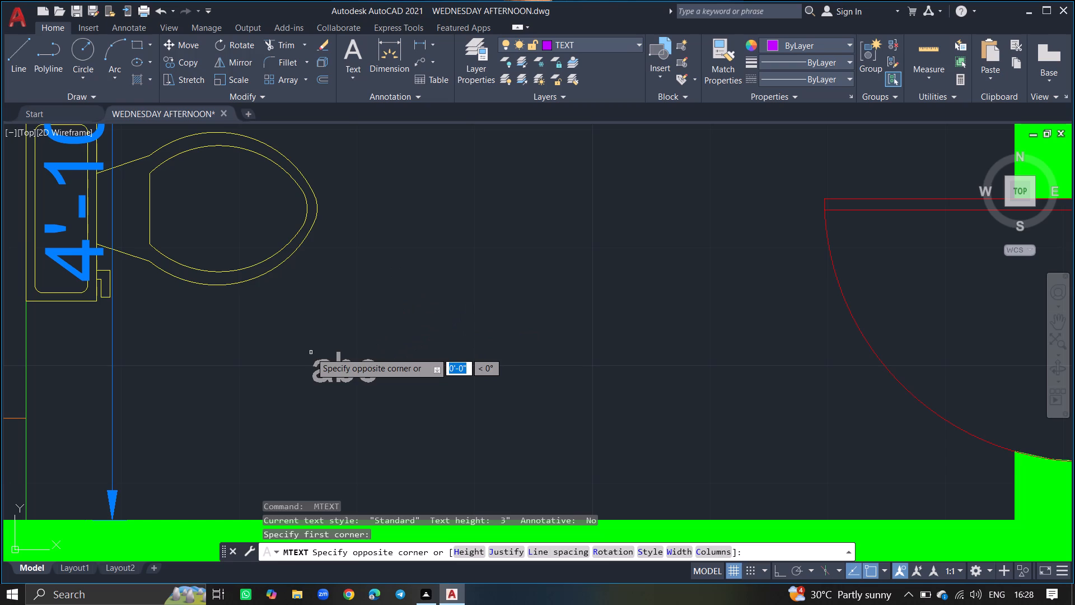
{"action": "left_click", "coordinate": [671, 415]}
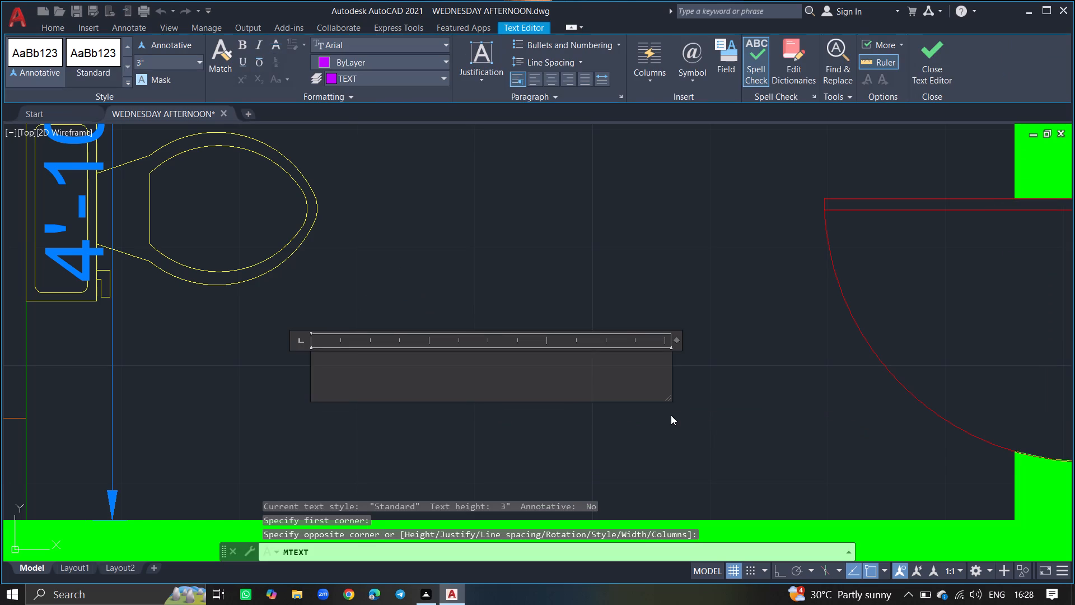
{"action": "type", "text": "TOILE"}
{"action": "key", "text": "t"}
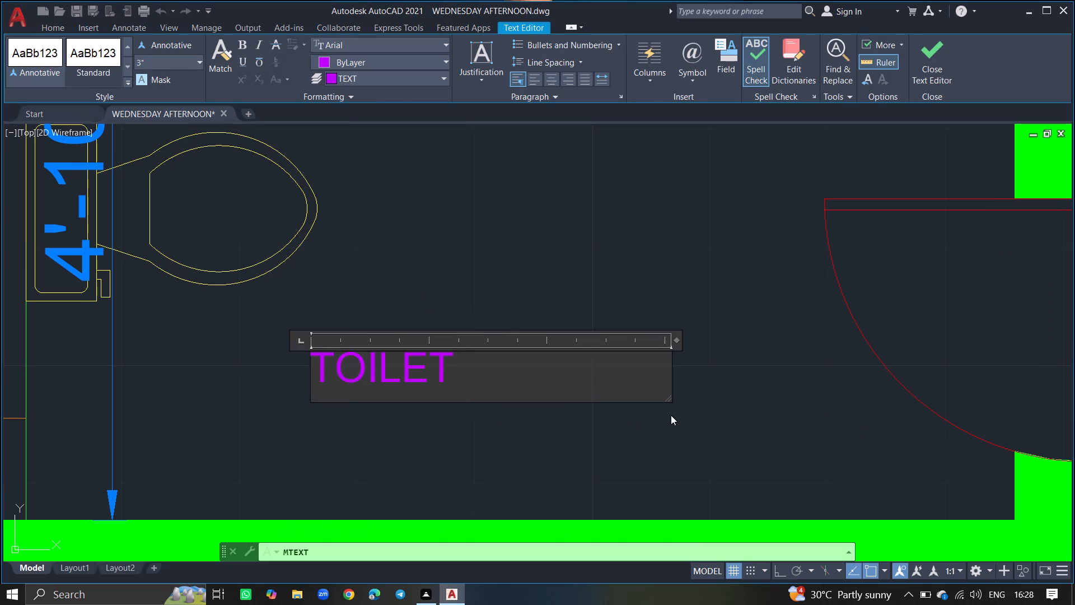
{"action": "left_click", "coordinate": [676, 436]}
Add the multiline text label "M. BEDROOM -2" above the bed in the bedroom below the stacked toilets.
{"action": "scroll", "coordinate": [676, 436], "scroll_direction": "down", "scroll_amount": 4, "text": "ctrl"}
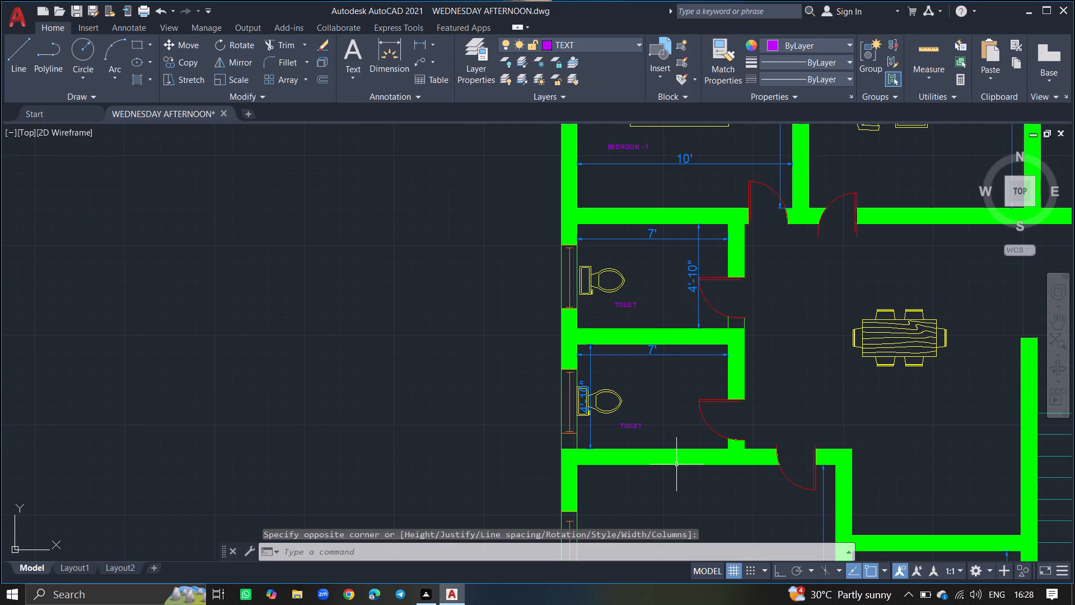
{"action": "scroll", "coordinate": [661, 408], "scroll_direction": "down", "scroll_amount": 6, "text": "ctrl"}
{"action": "scroll", "coordinate": [661, 430], "scroll_direction": "up", "scroll_amount": 4, "text": "ctrl"}
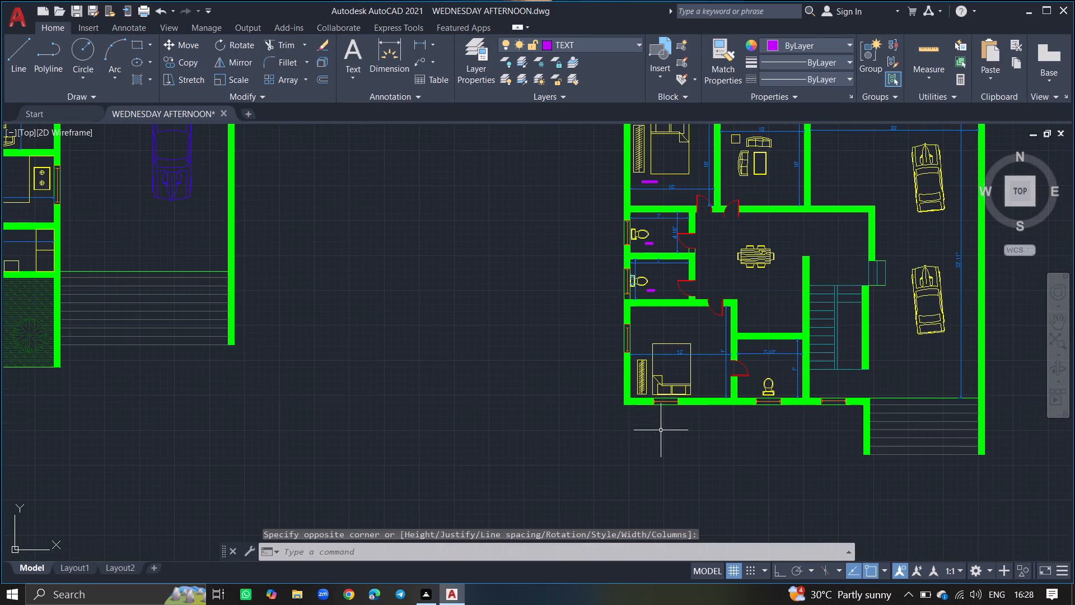
{"action": "scroll", "coordinate": [674, 314], "scroll_direction": "up", "scroll_amount": 4, "text": "ctrl"}
{"action": "key", "text": "space"}
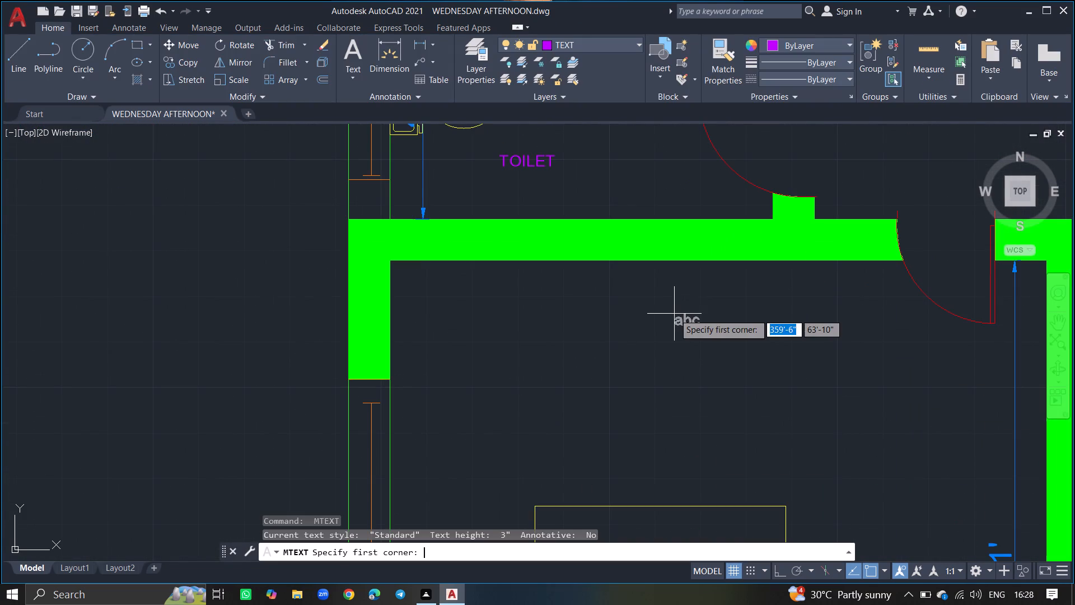
{"action": "left_click", "coordinate": [552, 390]}
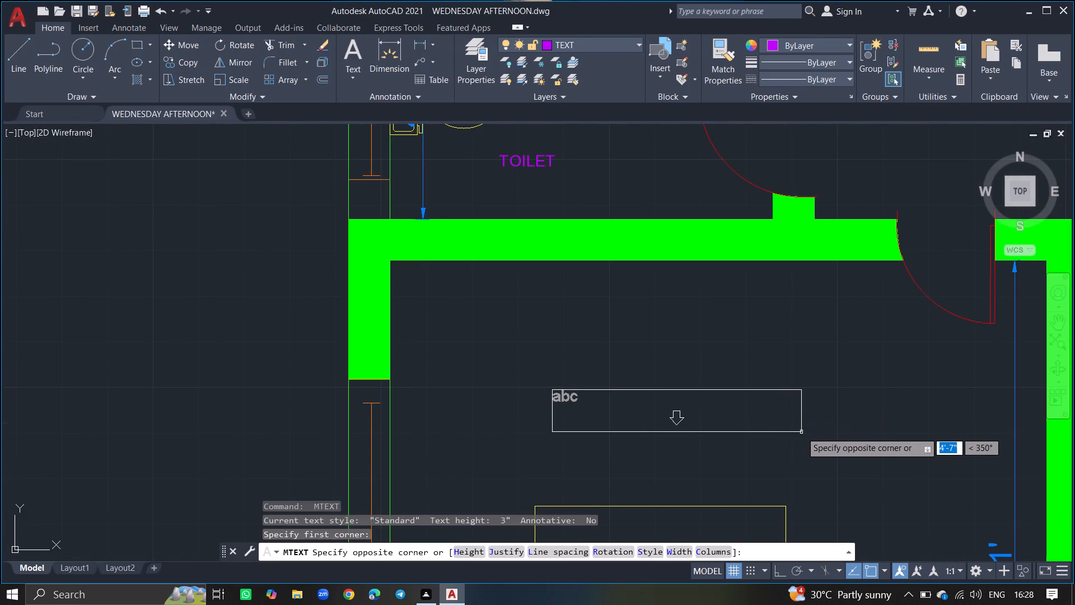
{"action": "left_click", "coordinate": [832, 453]}
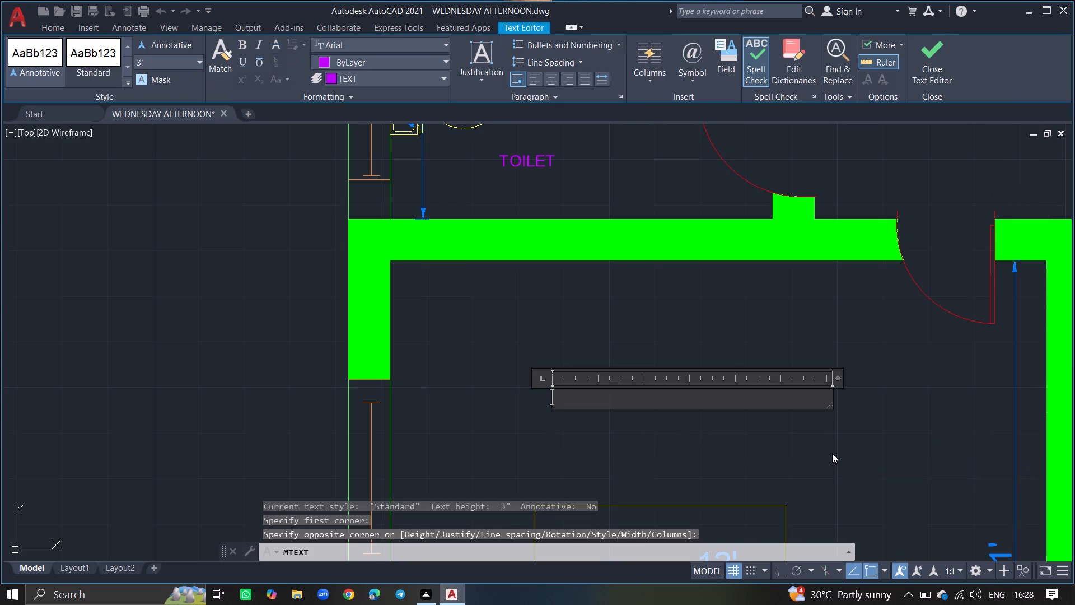
{"action": "type", "text": "M. BEDROOM"}
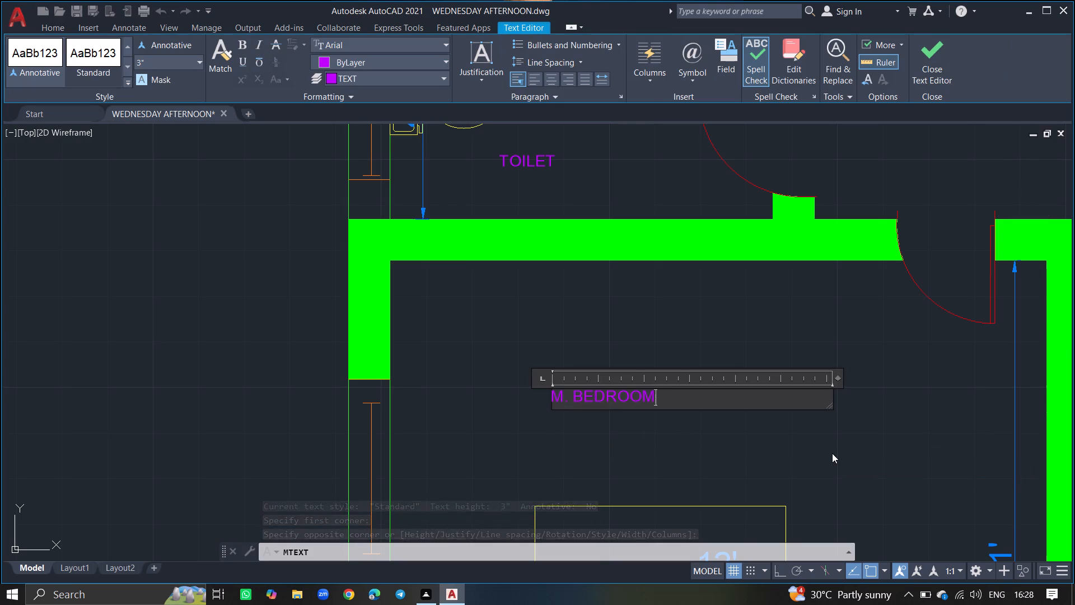
{"action": "key", "text": "space"}
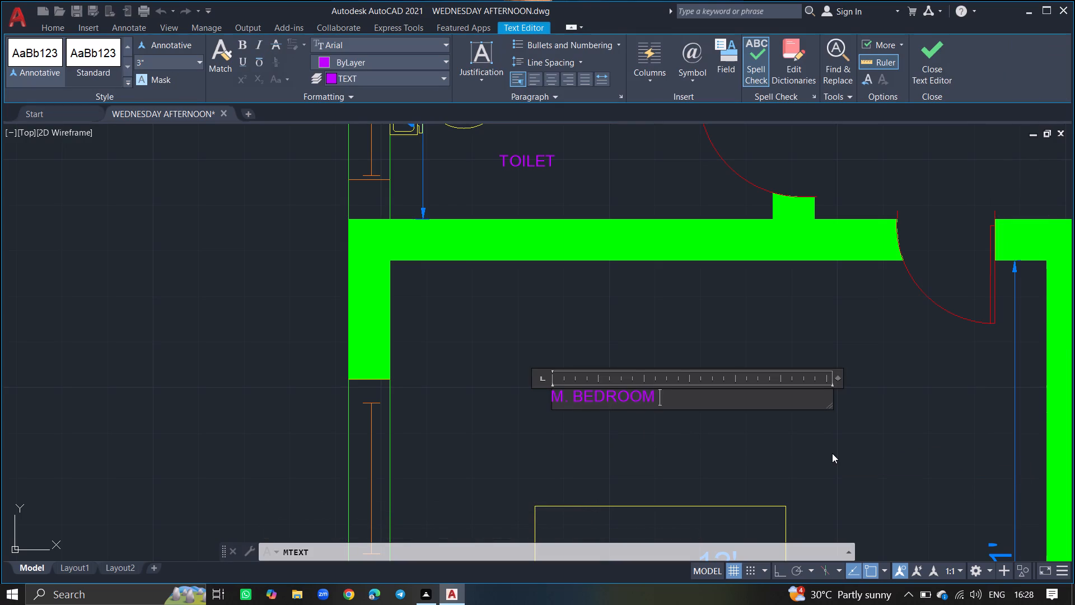
{"action": "type", "text": "-2"}
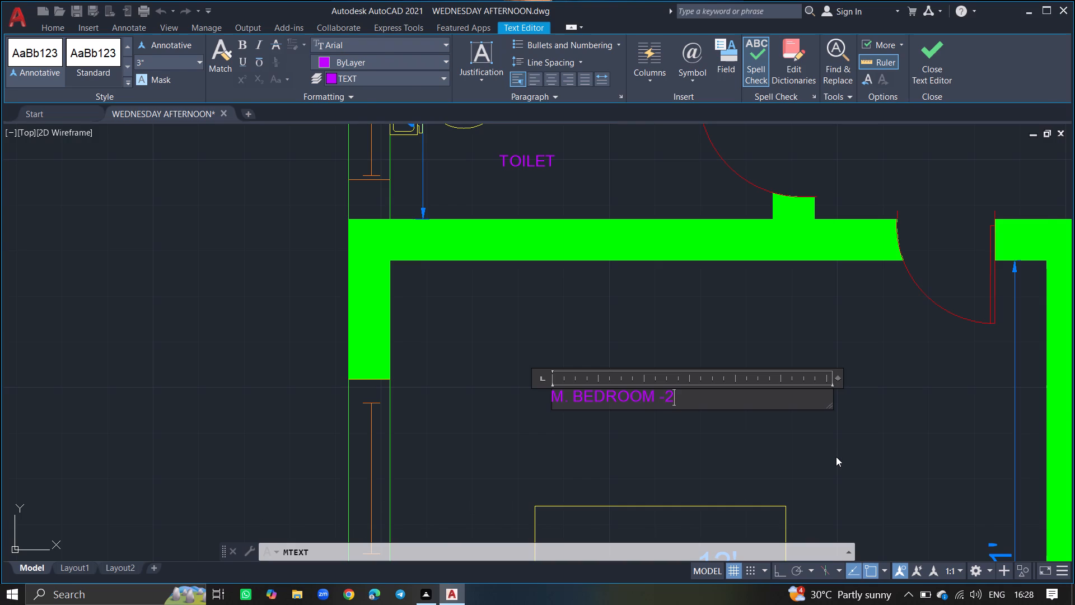
{"action": "left_click", "coordinate": [836, 457]}
Add the multiline text label "TOILET" above the fixture in the toilet attached to the master bedroom.
{"action": "scroll", "coordinate": [836, 457], "scroll_direction": "down", "scroll_amount": 8, "text": "ctrl"}
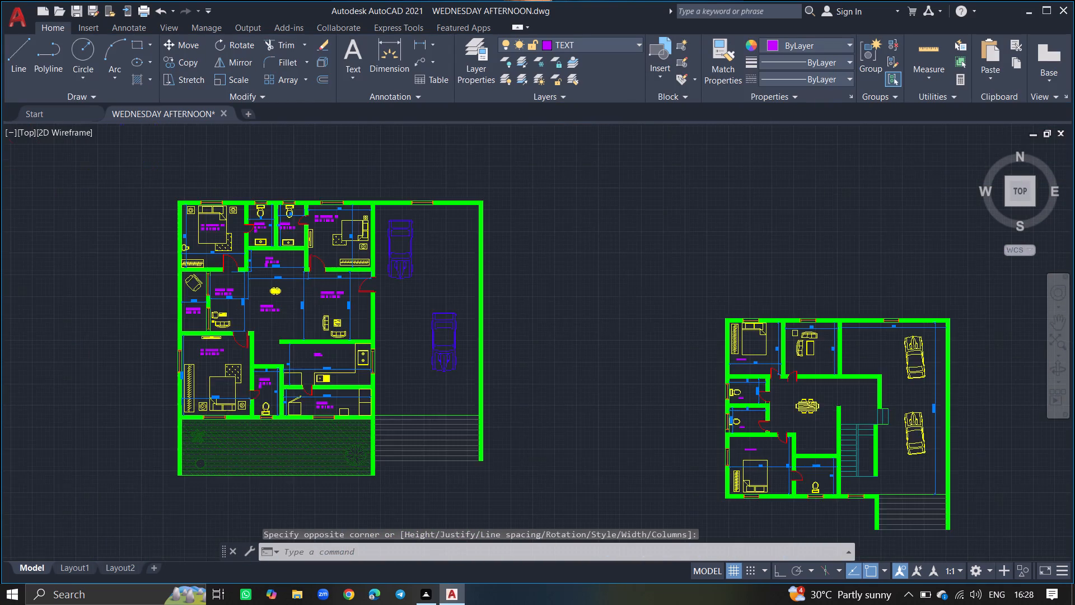
{"action": "scroll", "coordinate": [829, 466], "scroll_direction": "up", "scroll_amount": 4, "text": "ctrl"}
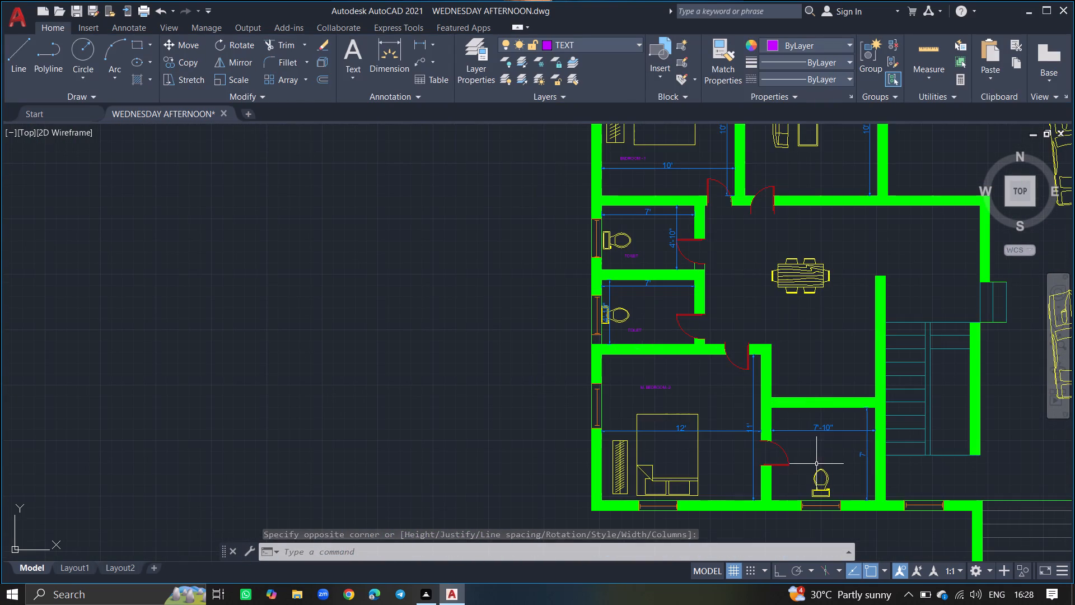
{"action": "scroll", "coordinate": [816, 464], "scroll_direction": "up", "scroll_amount": 4, "text": "ctrl"}
{"action": "key", "text": "space"}
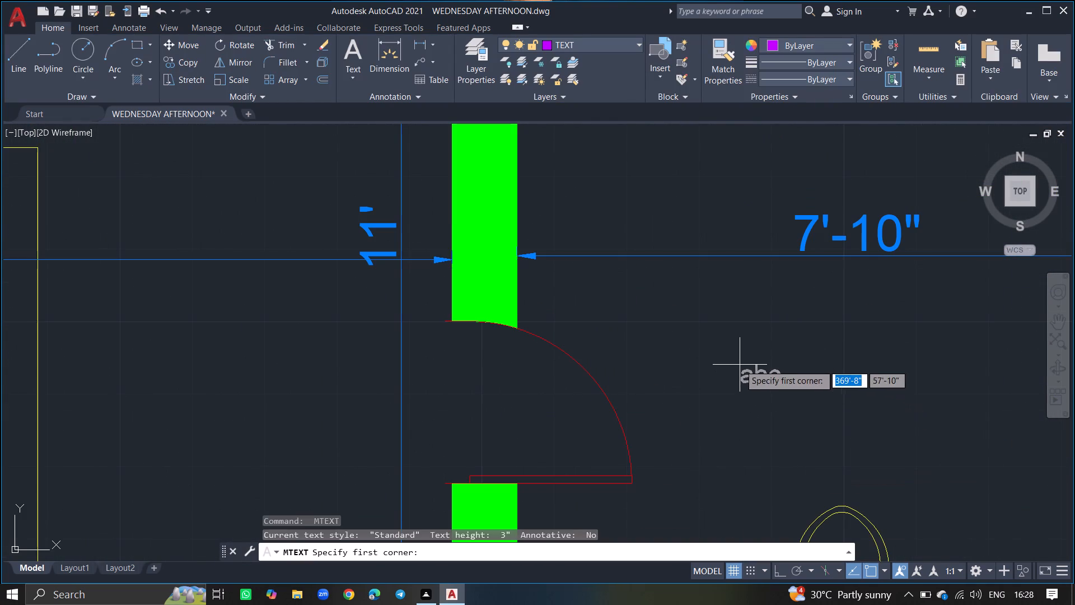
{"action": "left_click", "coordinate": [740, 365]}
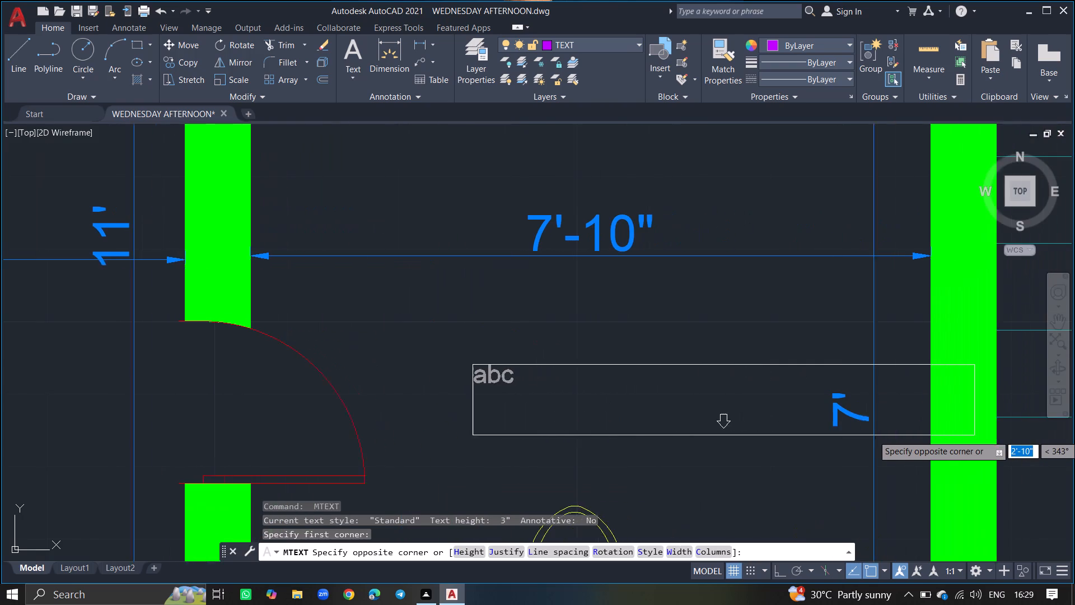
{"action": "left_click", "coordinate": [811, 448]}
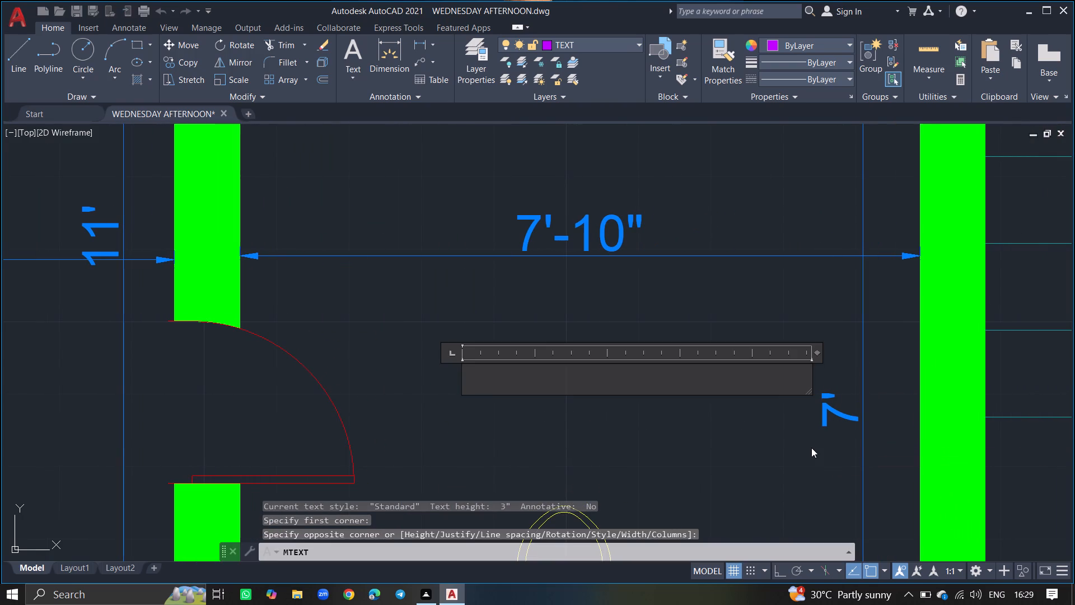
{"action": "type", "text": "TOILET"}
{"action": "key", "text": "space"}
{"action": "left_click", "coordinate": [775, 473]}
Add the multiline text label "CAR PARKING" in the upper part of the parking area, beside the upper car.
{"action": "scroll", "coordinate": [775, 473], "scroll_direction": "down", "scroll_amount": 2, "text": "ctrl"}
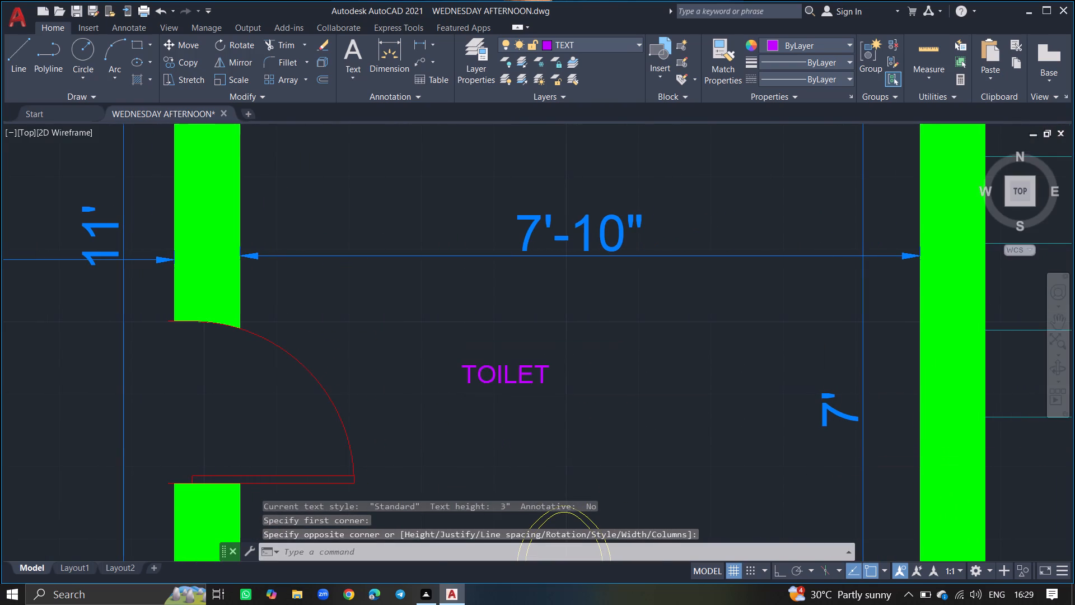
{"action": "scroll", "coordinate": [775, 473], "scroll_direction": "down", "scroll_amount": 2, "text": "ctrl"}
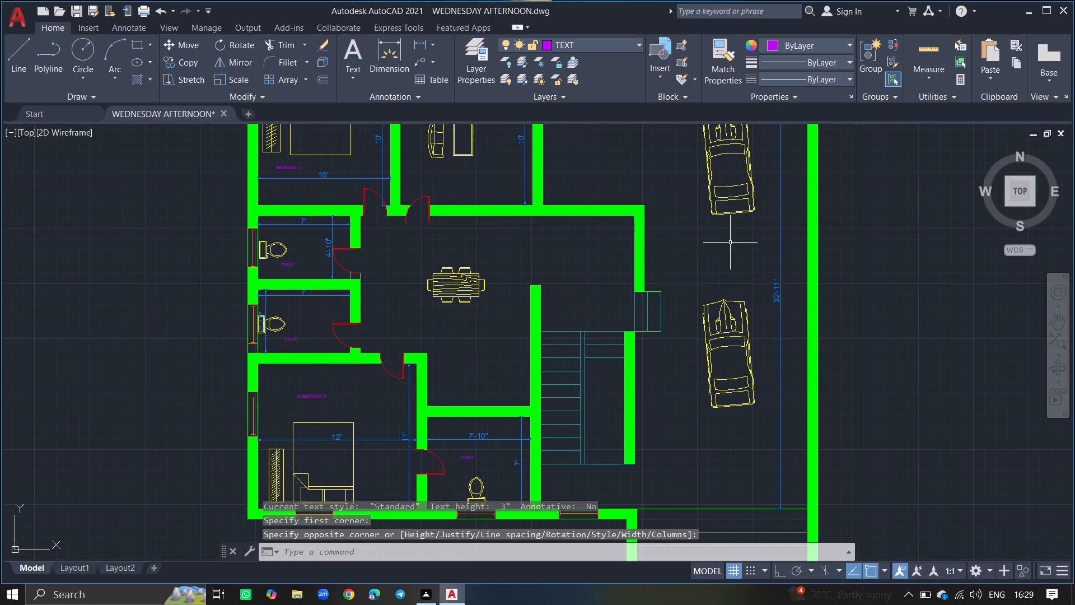
{"action": "scroll", "coordinate": [700, 246], "scroll_direction": "down", "scroll_amount": 1, "text": "ctrl"}
{"action": "scroll", "coordinate": [655, 173], "scroll_direction": "up", "scroll_amount": 2, "text": "ctrl"}
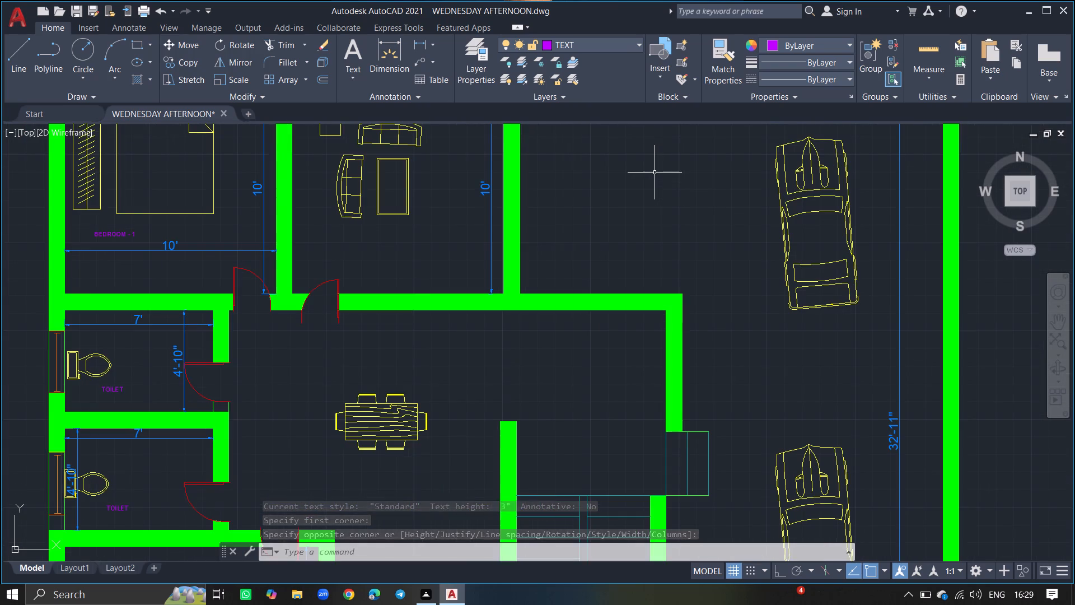
{"action": "key", "text": "space"}
{"action": "left_click", "coordinate": [552, 188]}
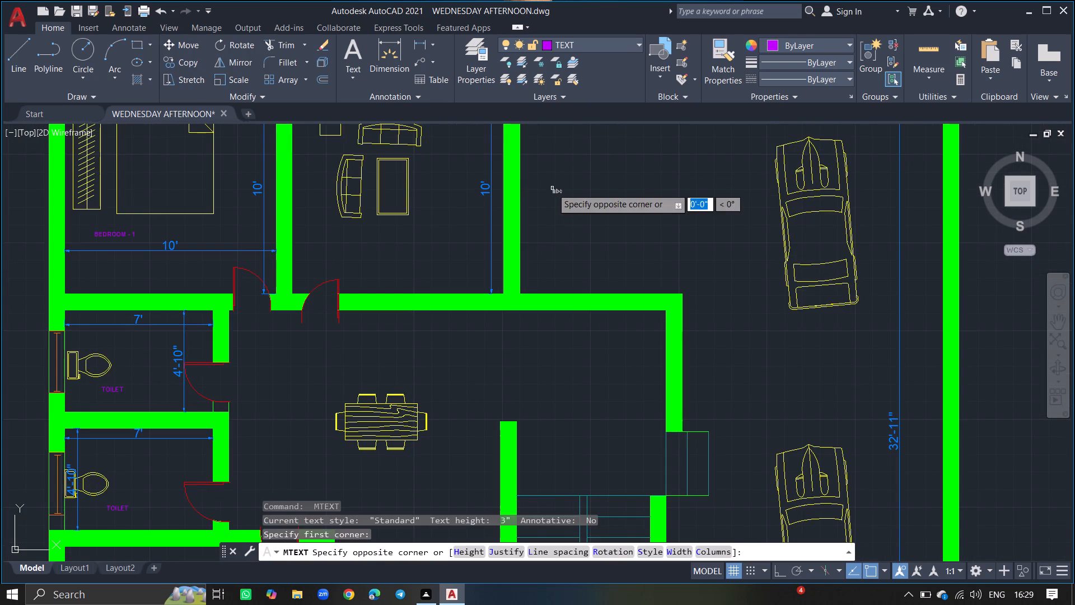
{"action": "left_click", "coordinate": [738, 231]}
{"action": "type", "text": "CAR PARKING"}
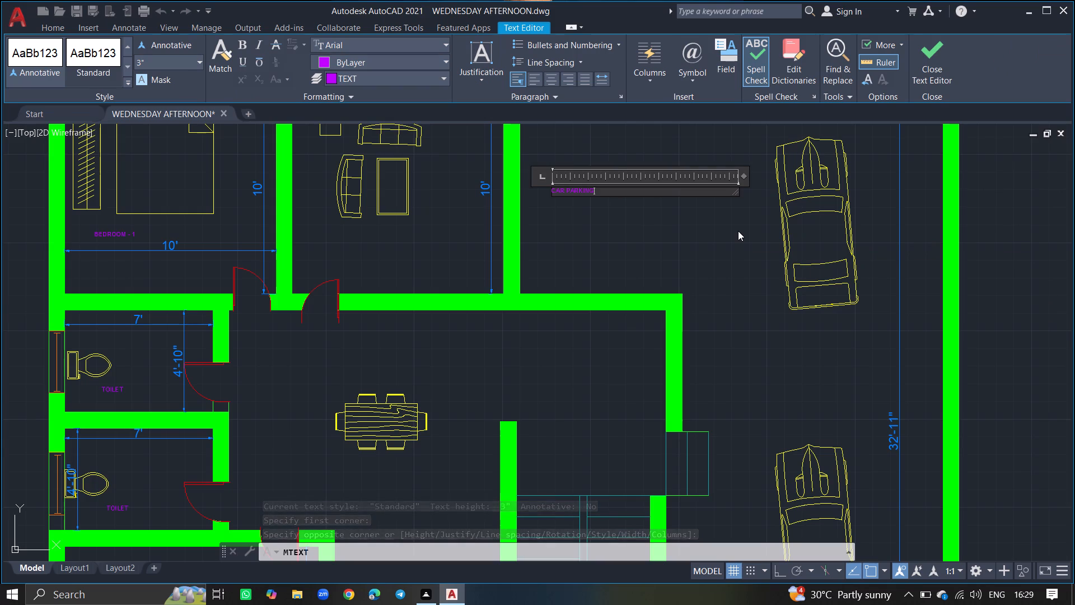
{"action": "left_click", "coordinate": [716, 260]}
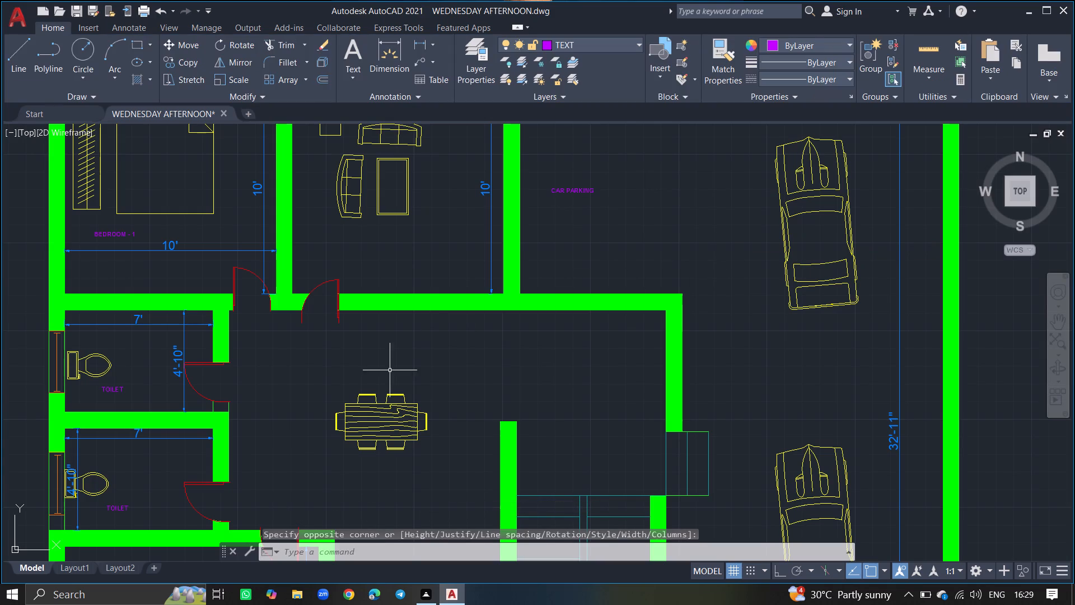
Add the multiline text label "DINNING" just above the dining table in the central area.
{"action": "key", "text": "space"}
{"action": "left_click", "coordinate": [339, 362]}
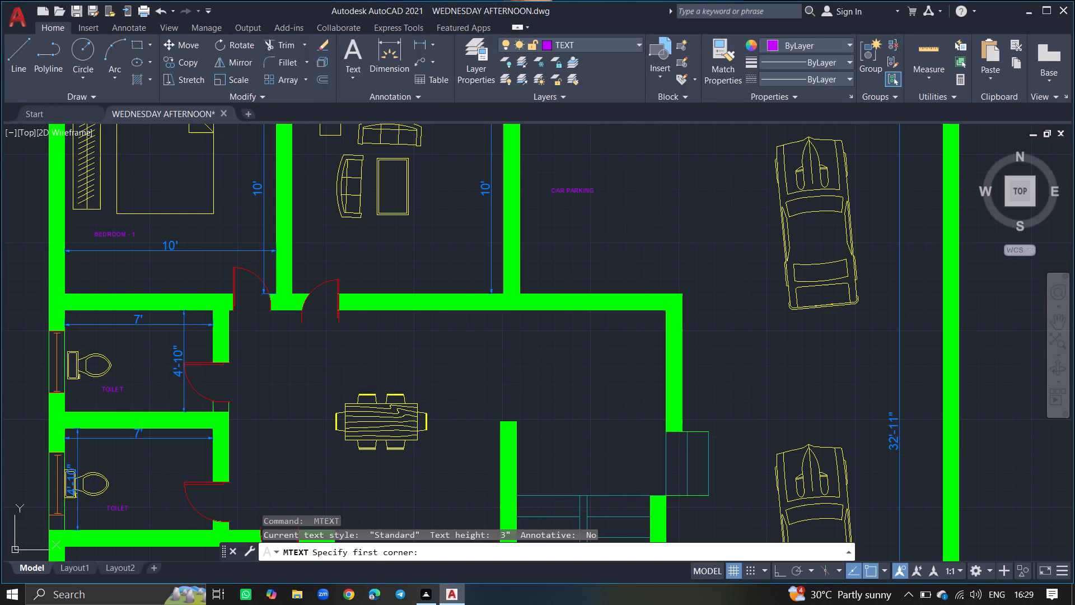
{"action": "left_click", "coordinate": [439, 385]}
{"action": "type", "text": "DINNING"}
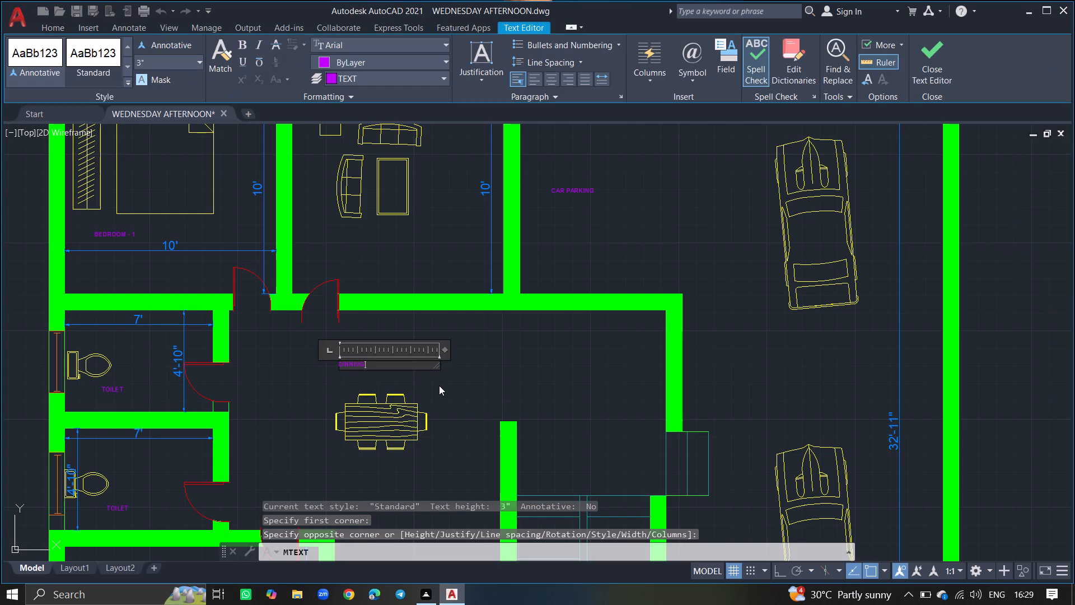
{"action": "left_click", "coordinate": [469, 387]}
Add the multiline text label "HALL" below the sofa set in the room between the upper bedroom and the parking area.
{"action": "scroll", "coordinate": [469, 387], "scroll_direction": "down", "scroll_amount": 1, "text": "ctrl"}
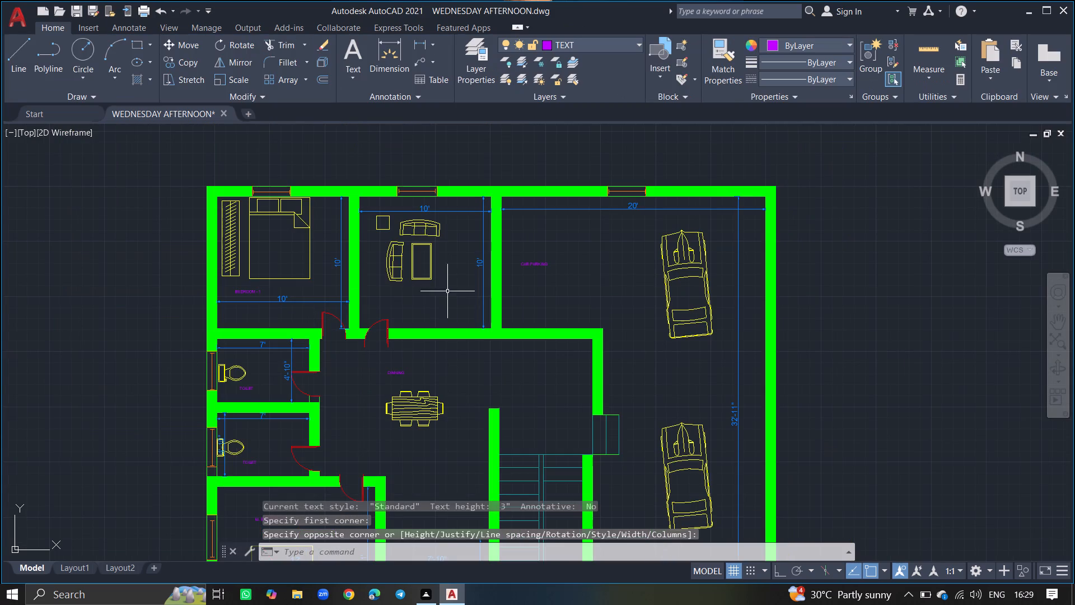
{"action": "scroll", "coordinate": [398, 290], "scroll_direction": "up", "scroll_amount": 2, "text": "ctrl"}
{"action": "key", "text": "space"}
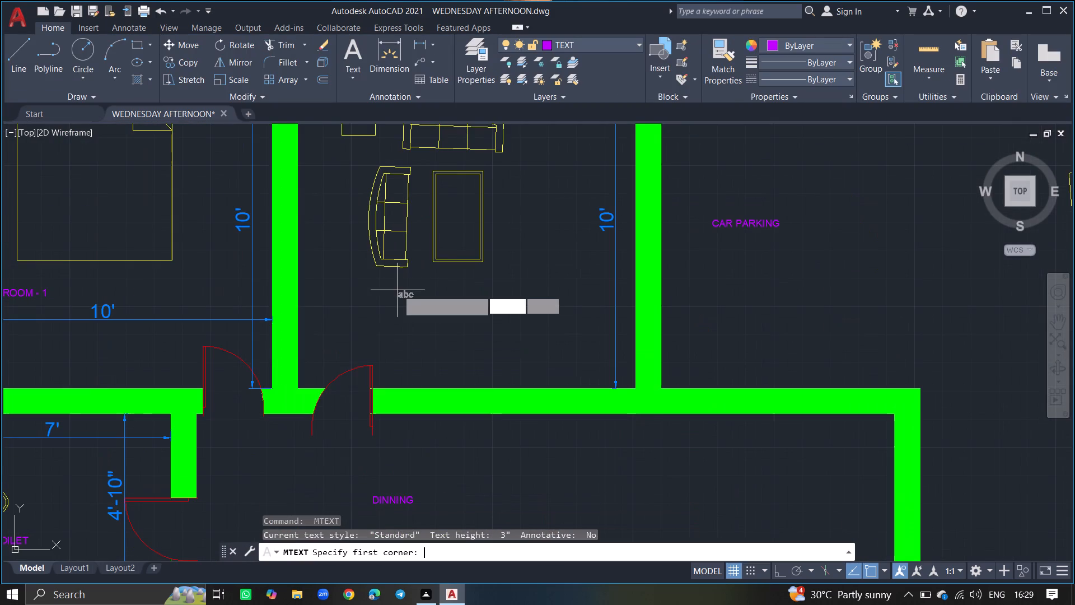
{"action": "left_click", "coordinate": [397, 307]}
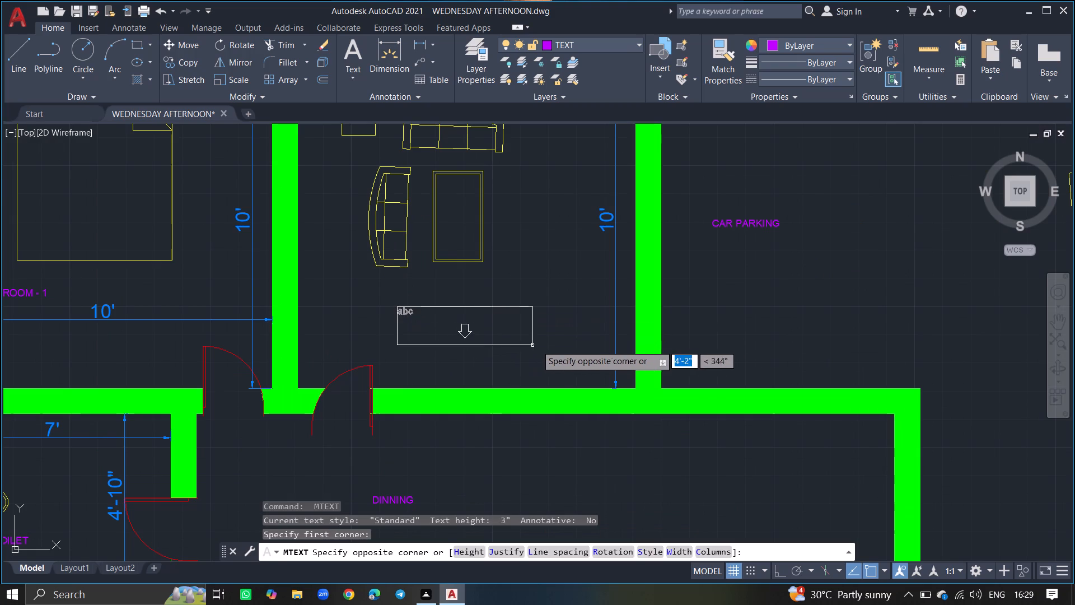
{"action": "left_click", "coordinate": [554, 345]}
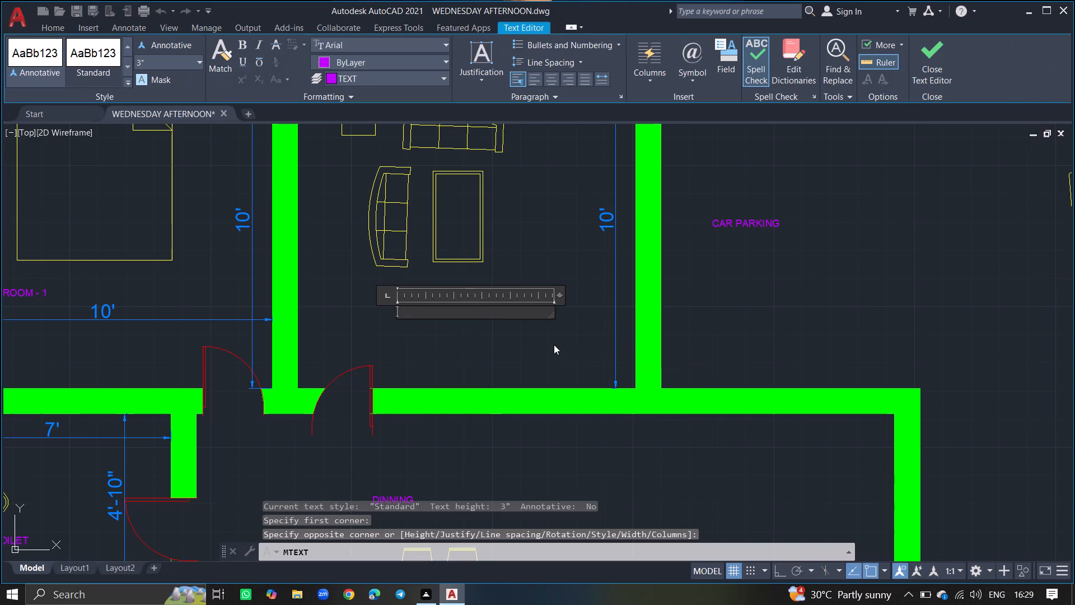
{"action": "type", "text": "HALL"}
{"action": "key", "text": "space"}
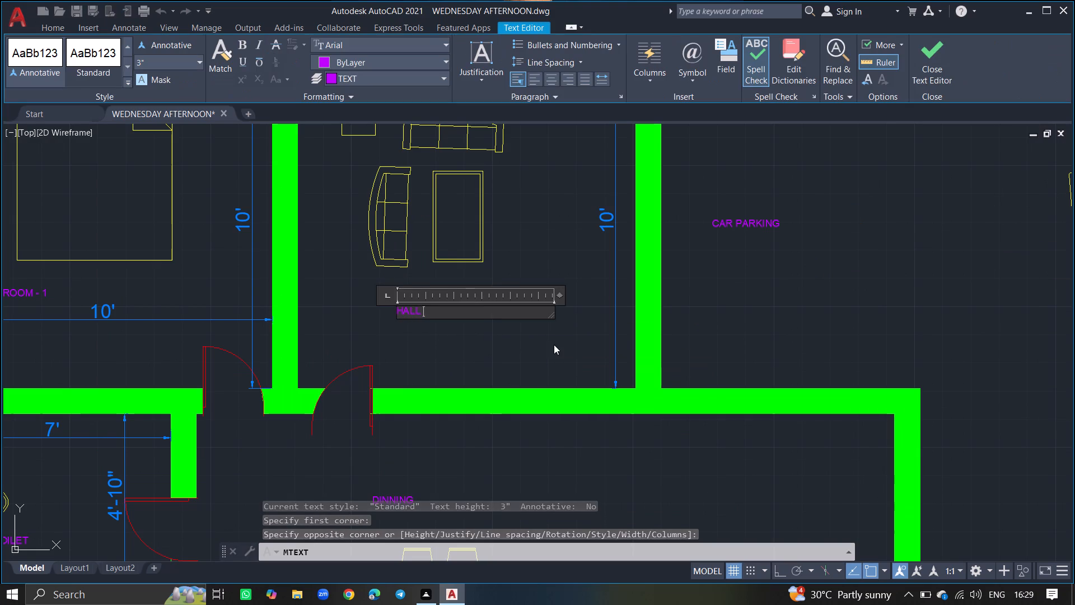
{"action": "left_click", "coordinate": [554, 346]}
Add the multiline text label "STAIRCASE" in the space just above the stairs, beside the short wall end.
{"action": "scroll", "coordinate": [554, 346], "scroll_direction": "down", "scroll_amount": 2, "text": "ctrl"}
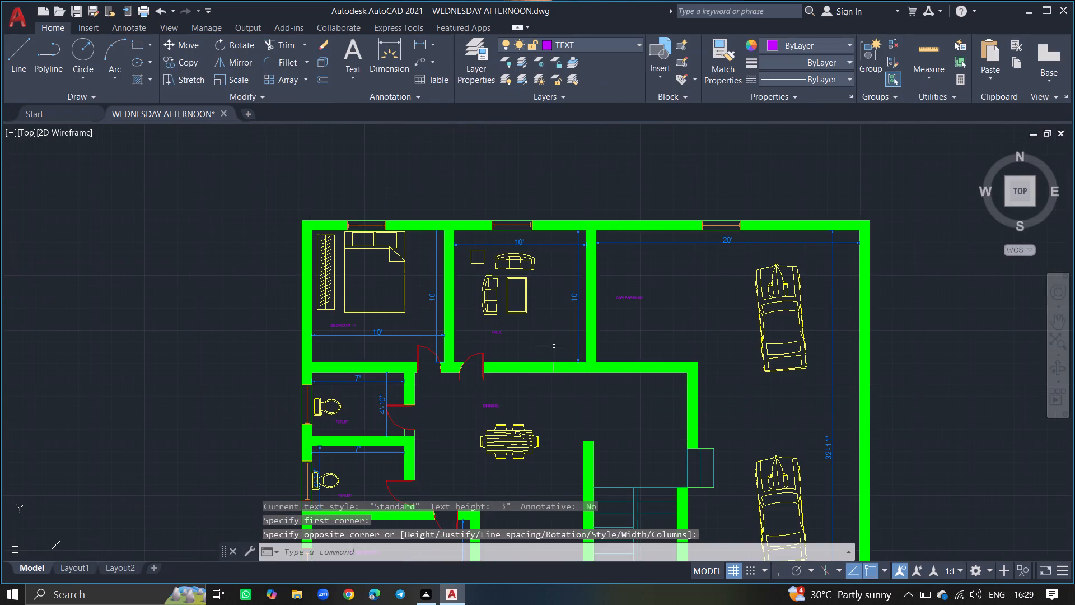
{"action": "scroll", "coordinate": [554, 346], "scroll_direction": "down", "scroll_amount": 3, "text": "ctrl"}
{"action": "scroll", "coordinate": [573, 369], "scroll_direction": "up", "scroll_amount": 5, "text": "ctrl"}
{"action": "key", "text": "space"}
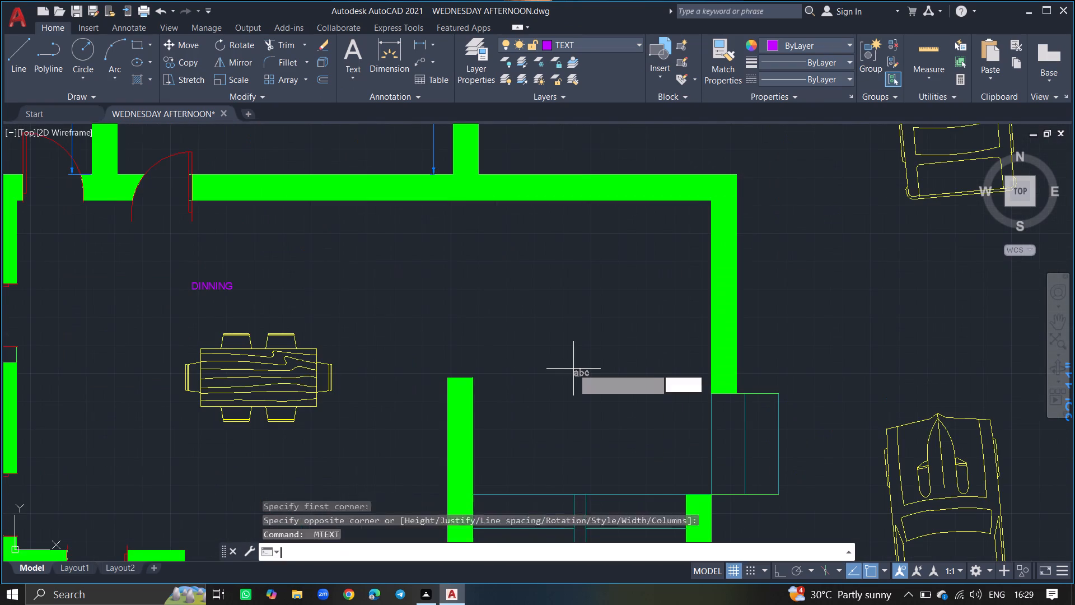
{"action": "left_click", "coordinate": [502, 427]}
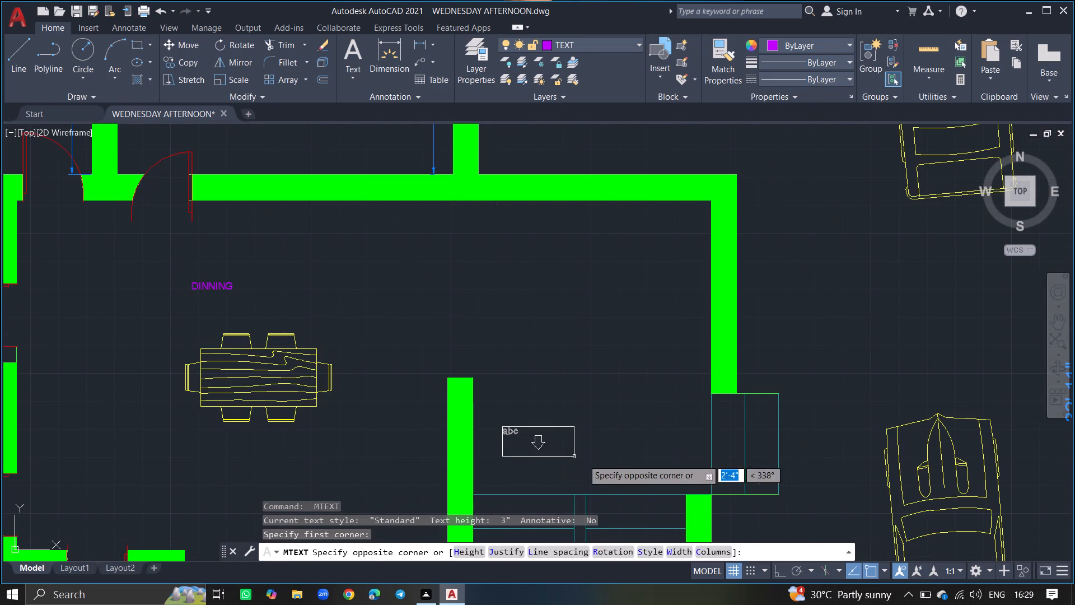
{"action": "left_click", "coordinate": [666, 467]}
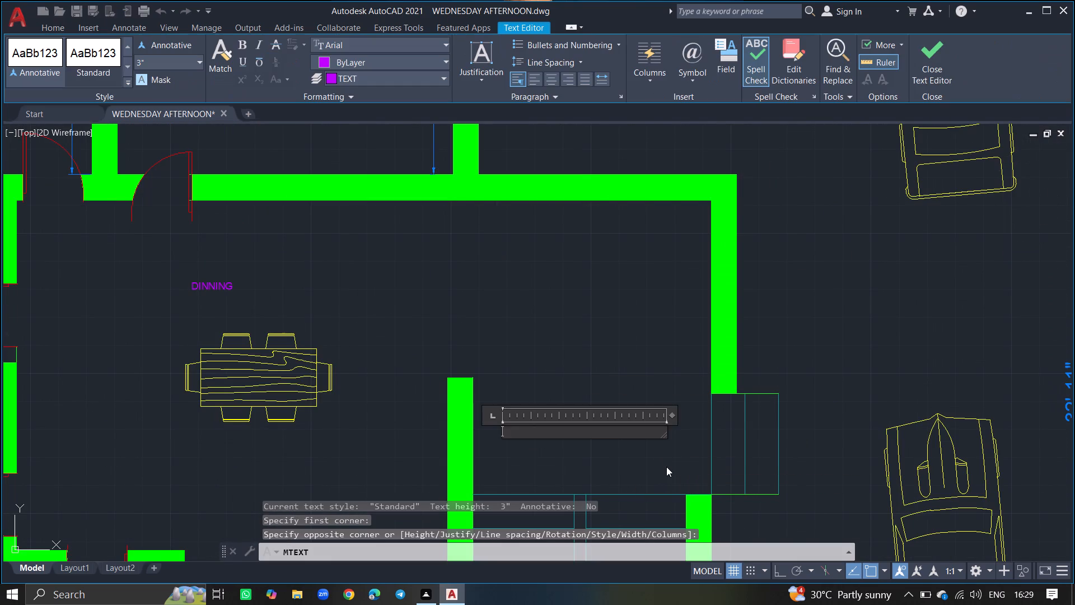
{"action": "type", "text": "STAIRCASE"}
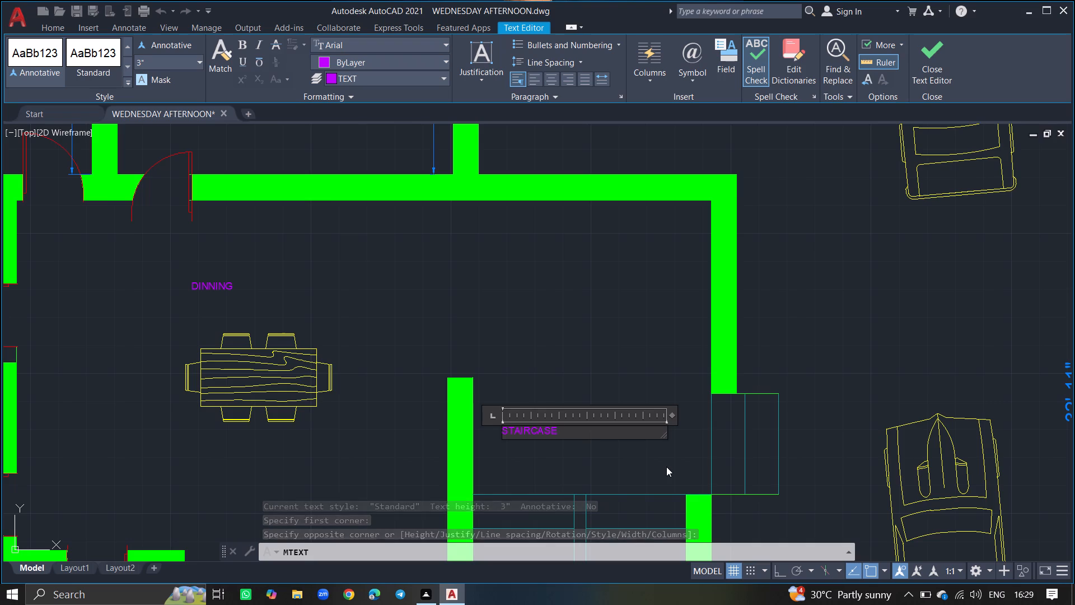
{"action": "left_click", "coordinate": [666, 467]}
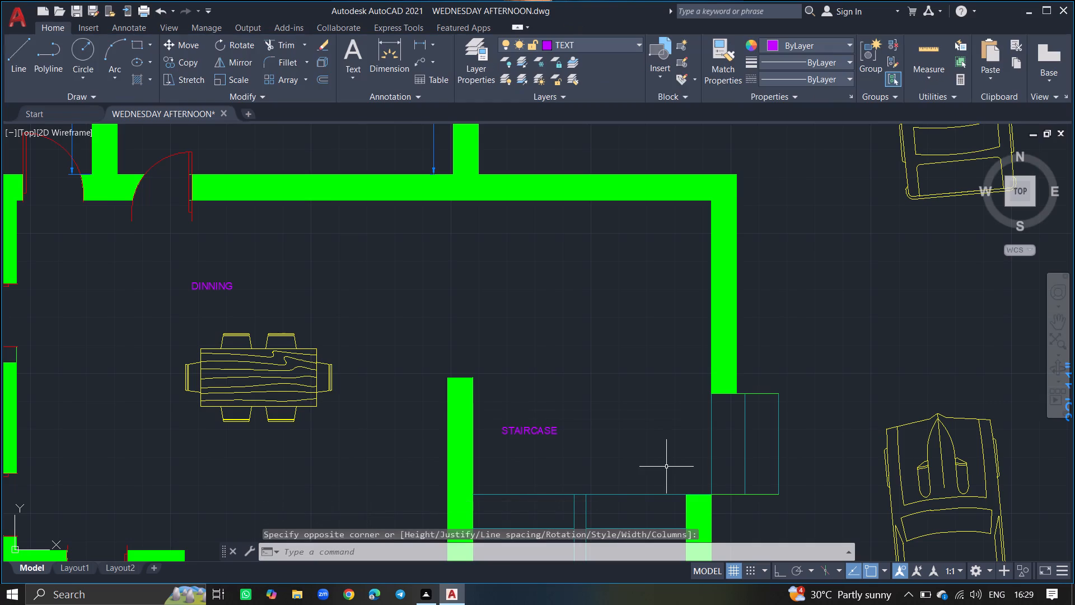
Set the text height of all multiline text labels in the smaller, newly labelled floor plan to 5".
{"action": "scroll", "coordinate": [666, 467], "scroll_direction": "down", "scroll_amount": 3, "text": "ctrl"}
{"action": "scroll", "coordinate": [671, 405], "scroll_direction": "down", "scroll_amount": 2, "text": "ctrl"}
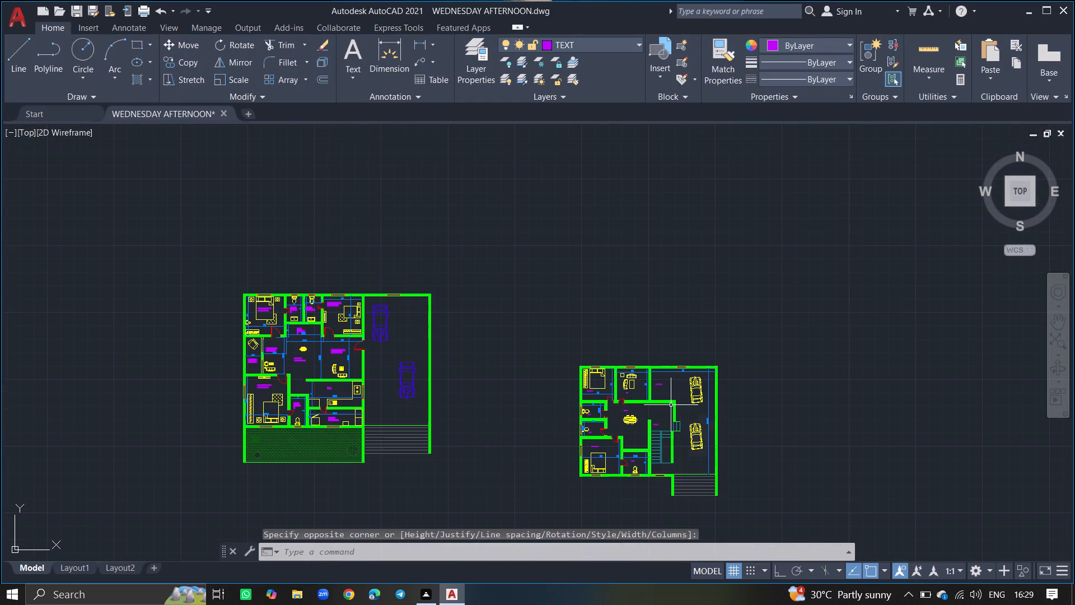
{"action": "left_click", "coordinate": [754, 352]}
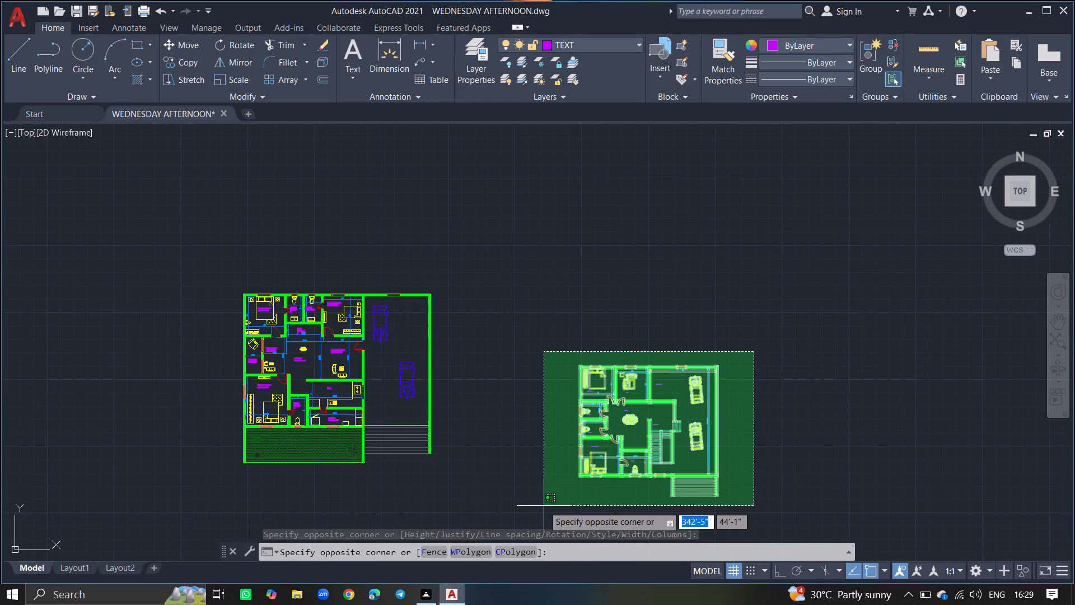
{"action": "left_click", "coordinate": [544, 506]}
{"action": "type", "text": "PR"}
{"action": "key", "text": "Return"}
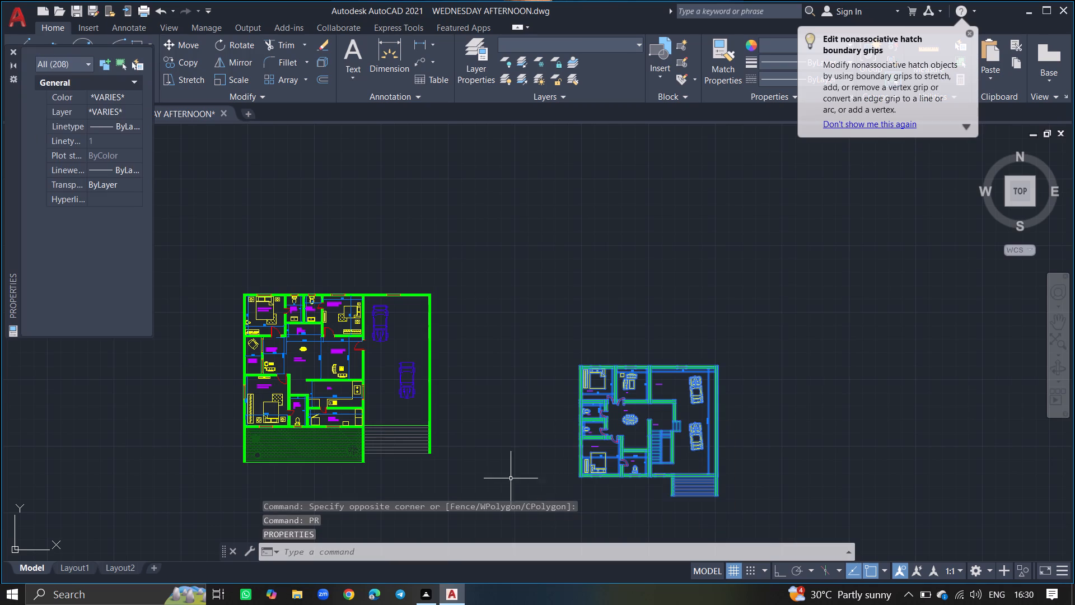
{"action": "left_click", "coordinate": [79, 61]}
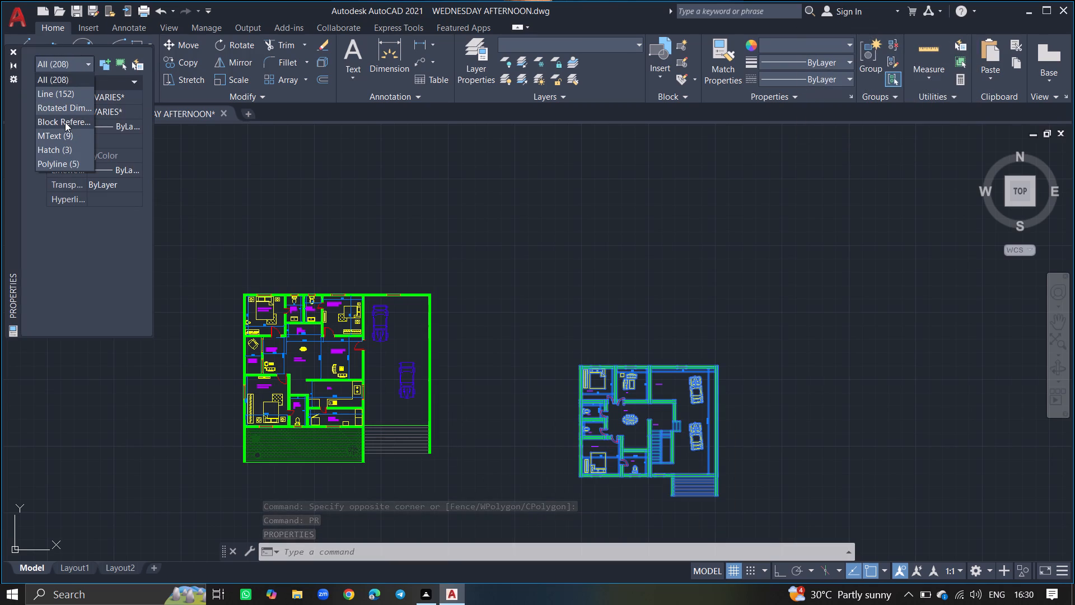
{"action": "left_click", "coordinate": [53, 133]}
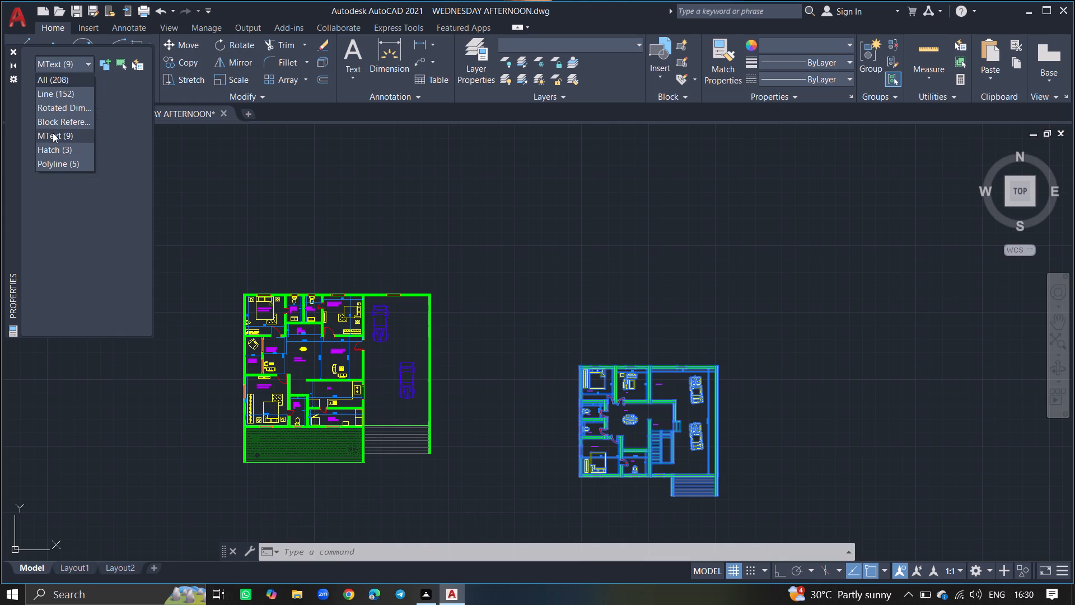
{"action": "left_click", "coordinate": [23, 235]}
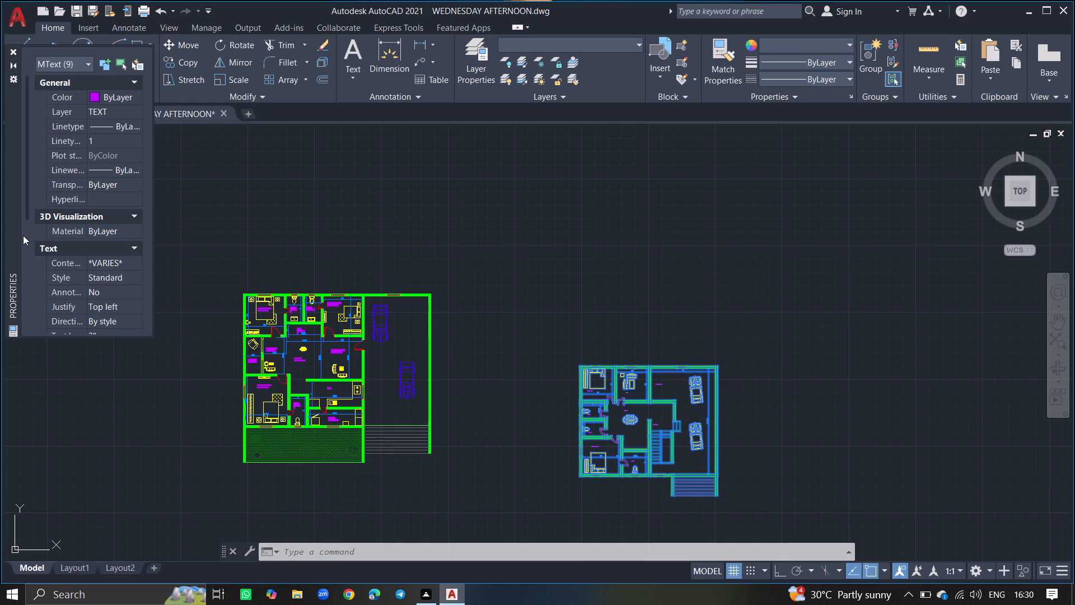
{"action": "left_click", "coordinate": [26, 236]}
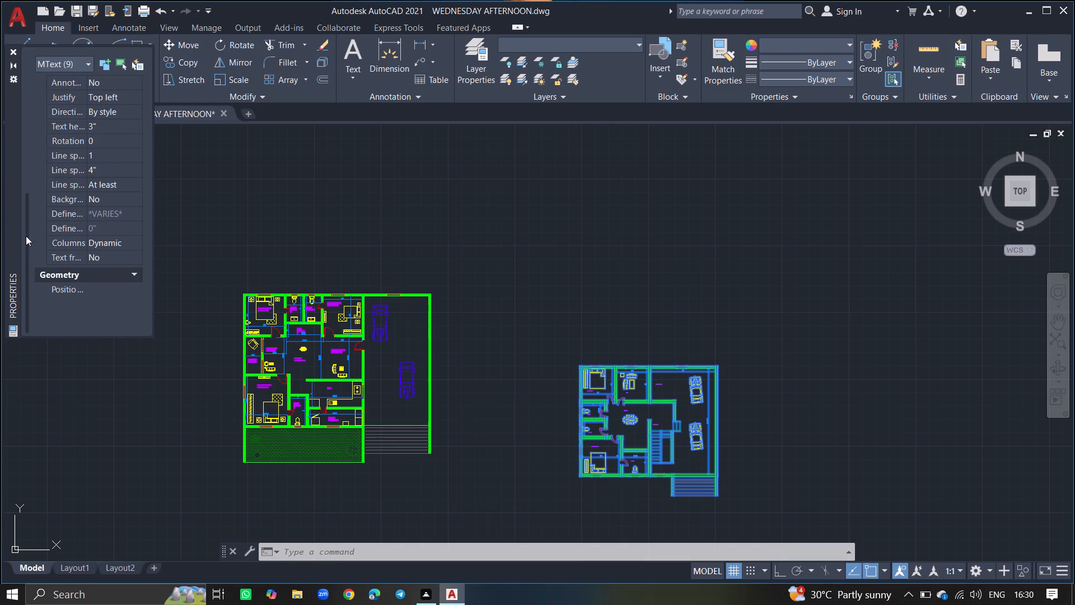
{"action": "left_click", "coordinate": [102, 127]}
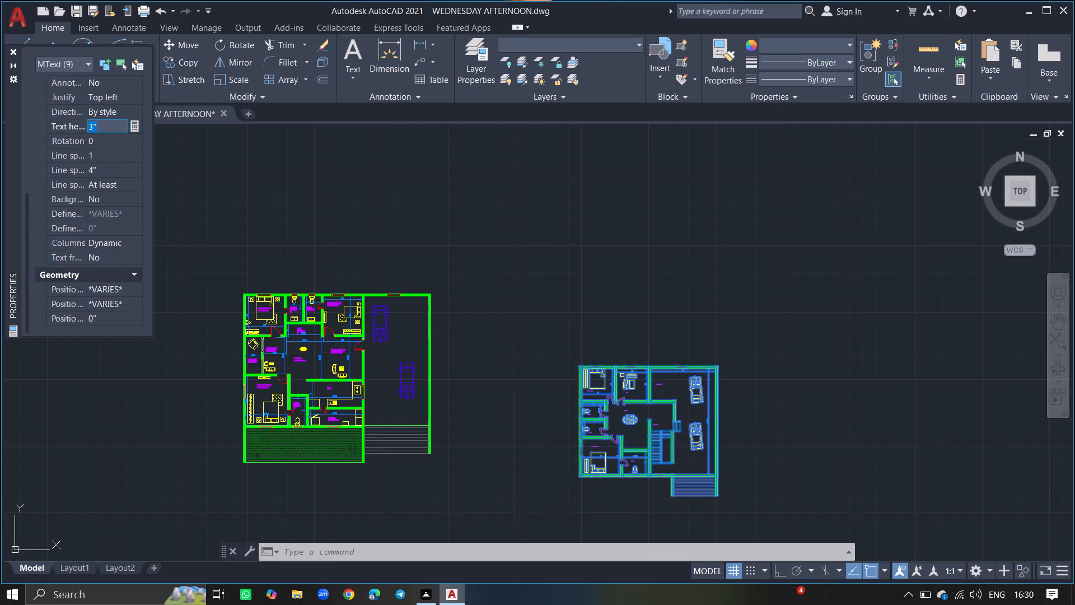
{"action": "key", "text": "BackSpace"}
{"action": "key", "text": "5"}
{"action": "key", "text": "shift+quotedbl"}
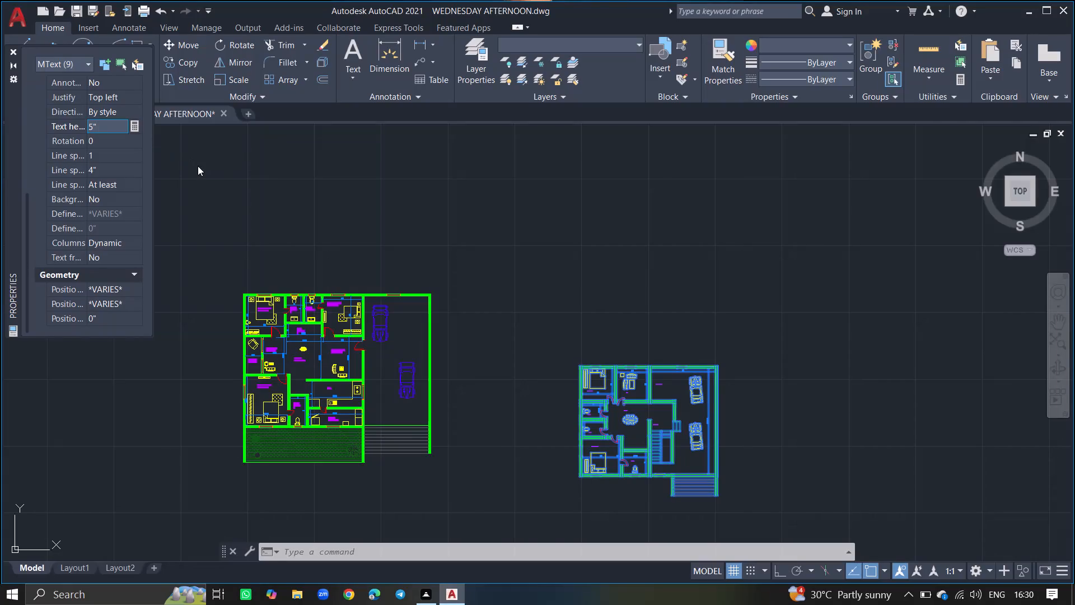
{"action": "left_click", "coordinate": [198, 166]}
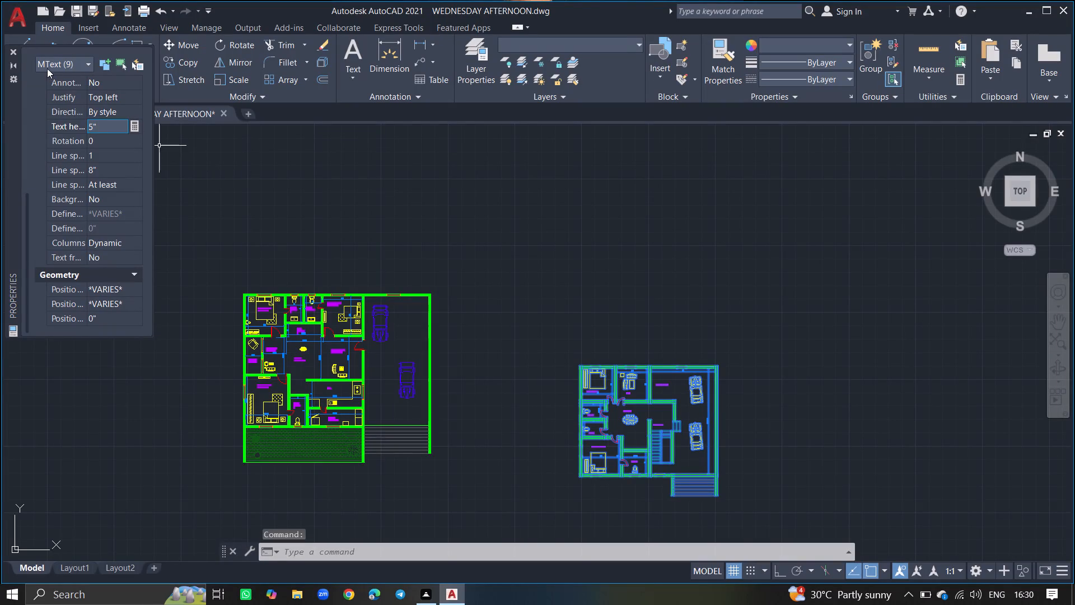
{"action": "left_click", "coordinate": [13, 52]}
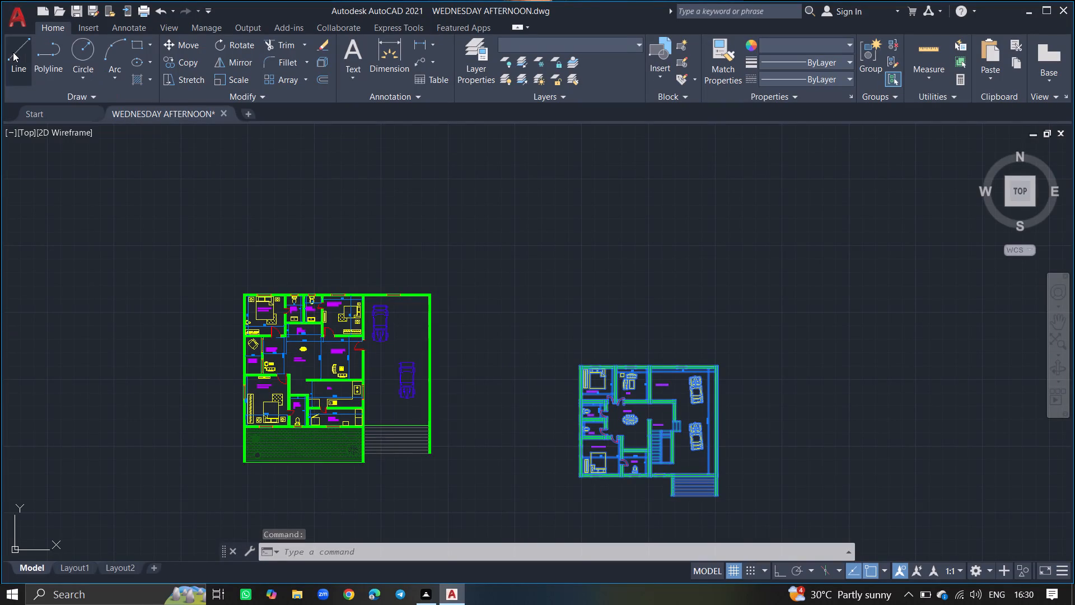
{"action": "key", "text": "Escape"}
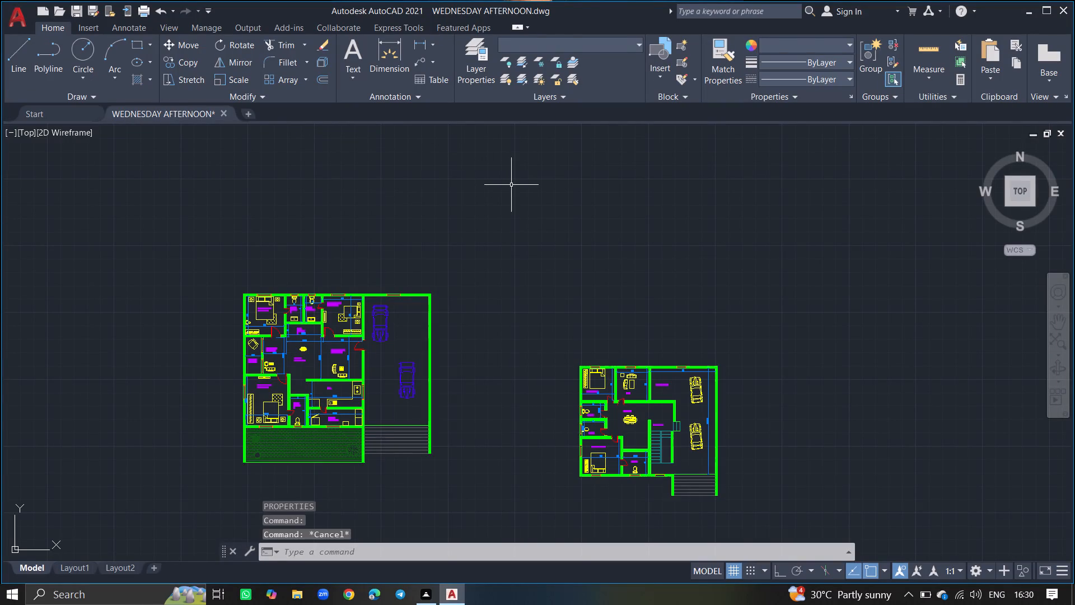
Move the entire smaller floor plan closer to the larger one, so the two sit side by side at about the same level.
{"action": "left_click", "coordinate": [756, 262]}
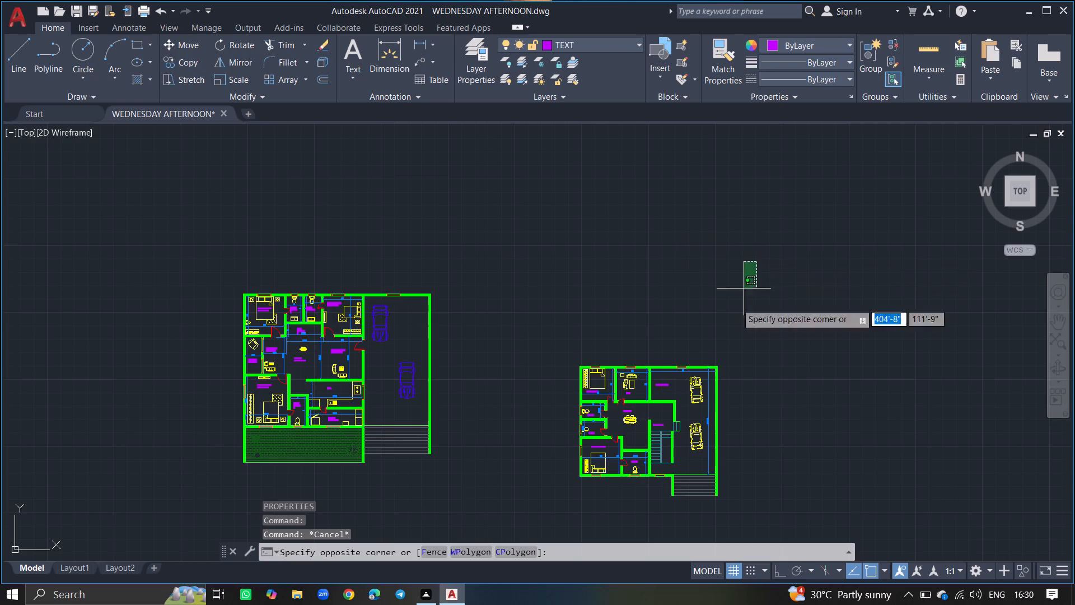
{"action": "left_click", "coordinate": [556, 518]}
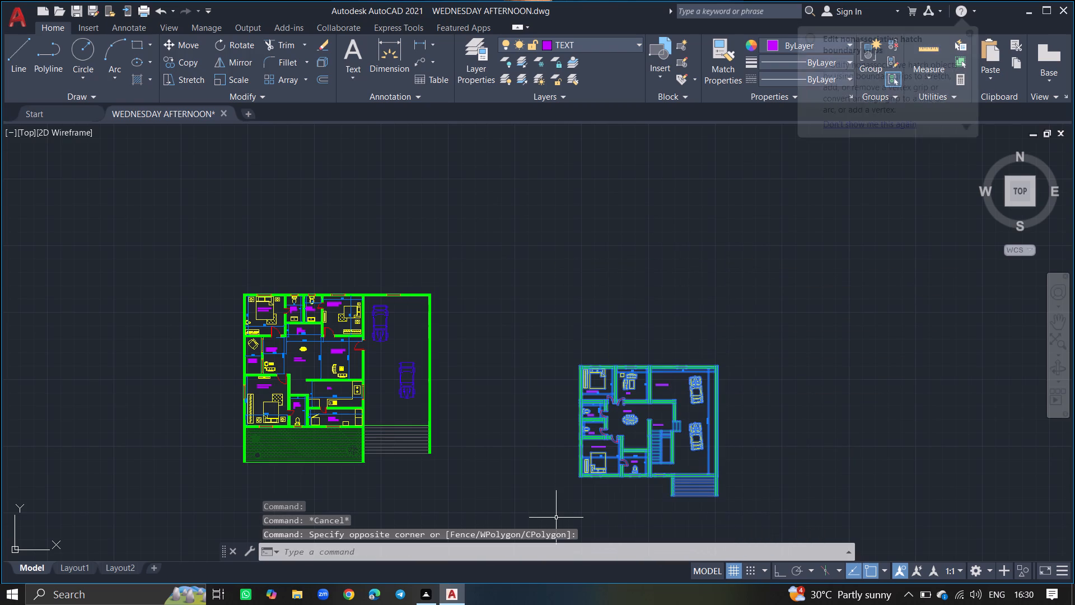
{"action": "type", "text": "MOVE"}
{"action": "key", "text": "Return"}
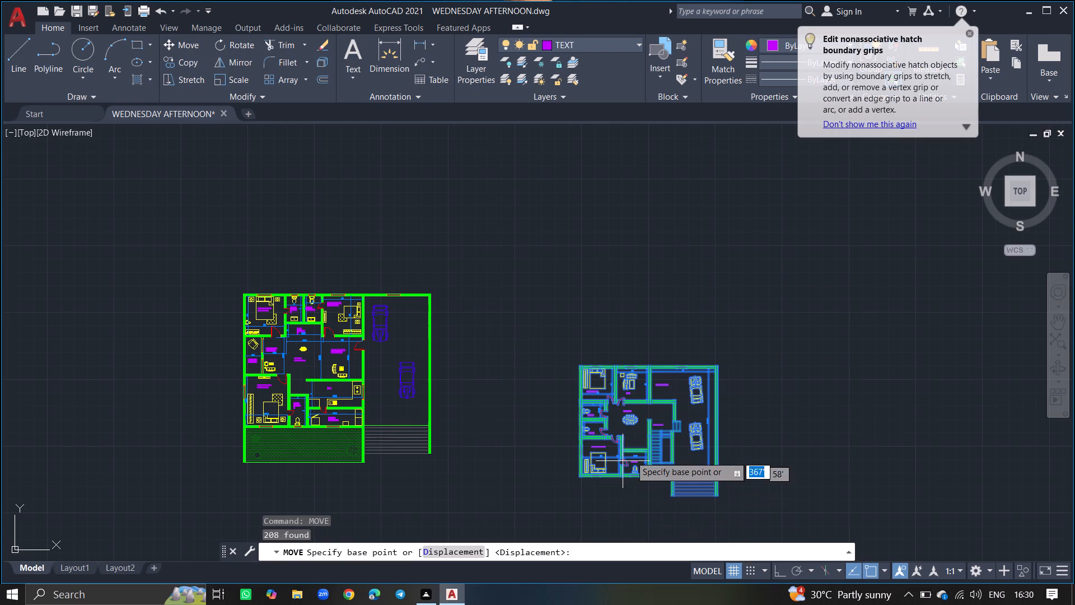
{"action": "left_click", "coordinate": [654, 436]}
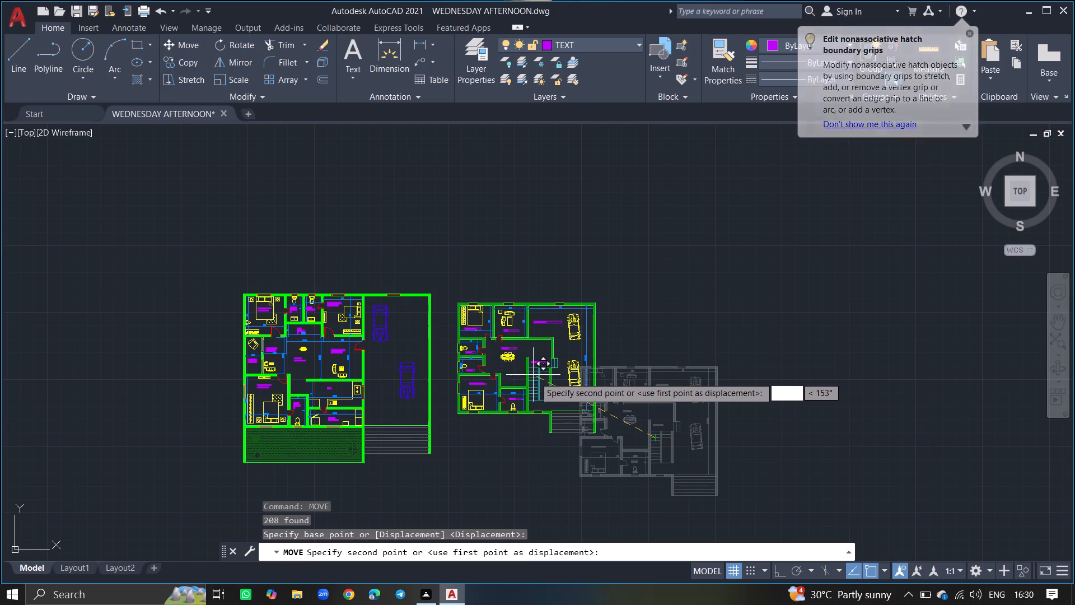
{"action": "left_click", "coordinate": [536, 380]}
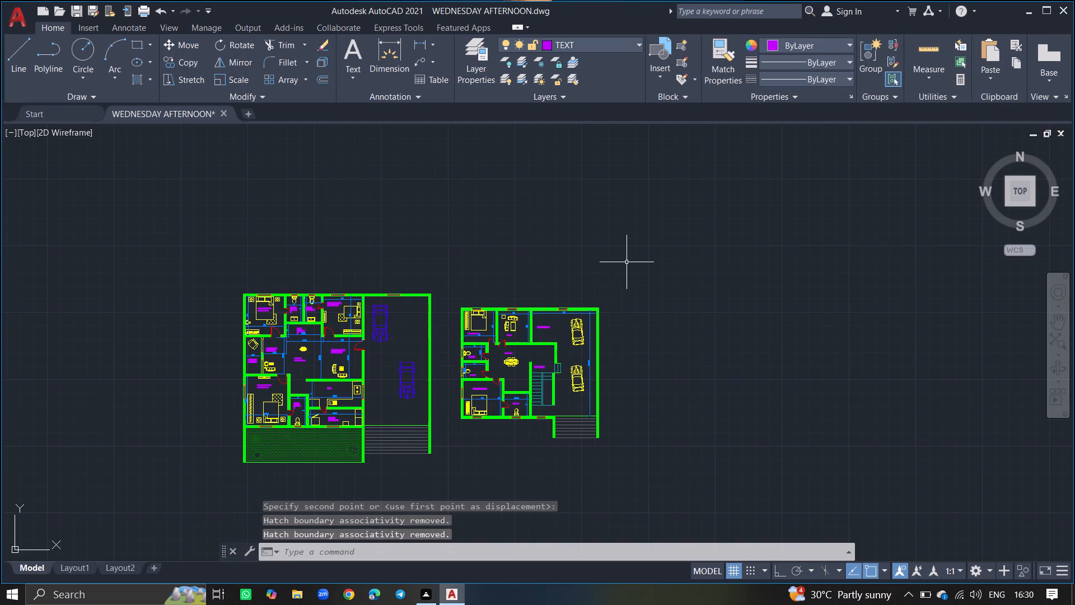
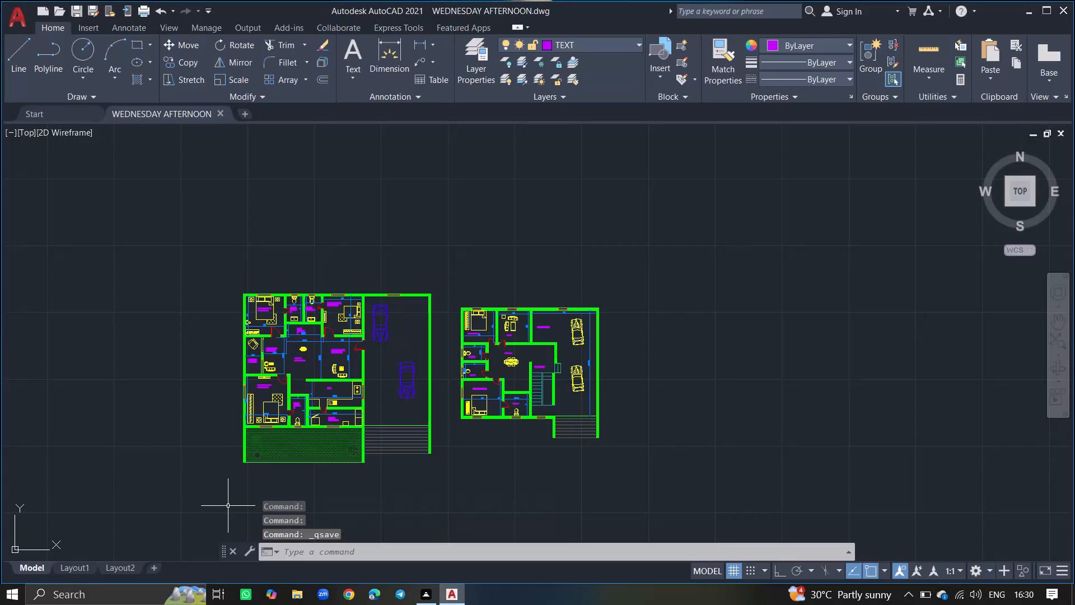
Save the drawing.
{"action": "key", "text": "ctrl+s"}
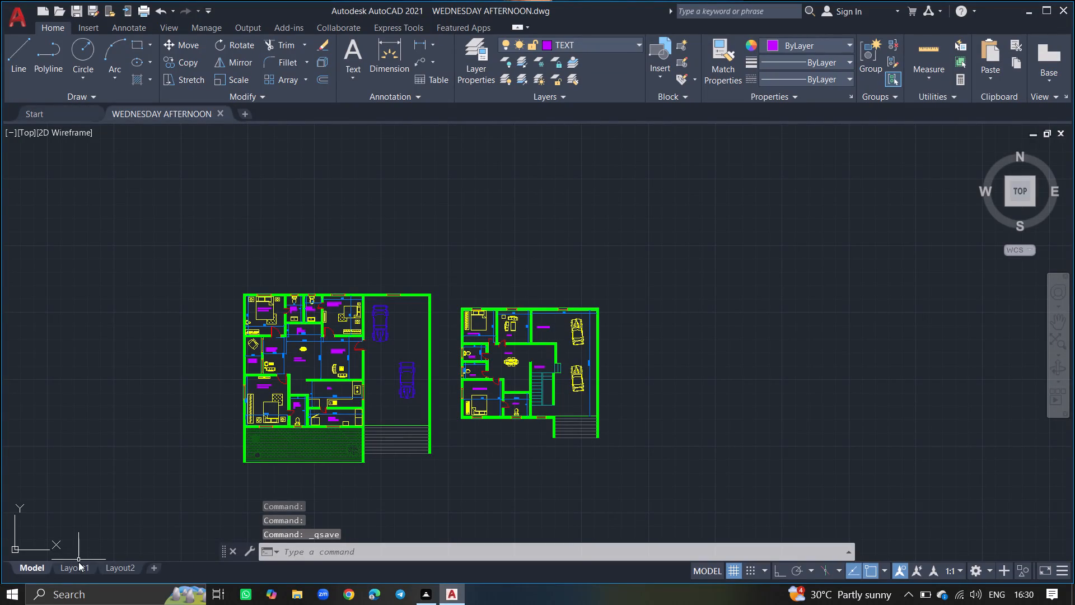
Switch to Layout1 and delete its existing viewport from the sheet.
{"action": "left_click", "coordinate": [78, 565]}
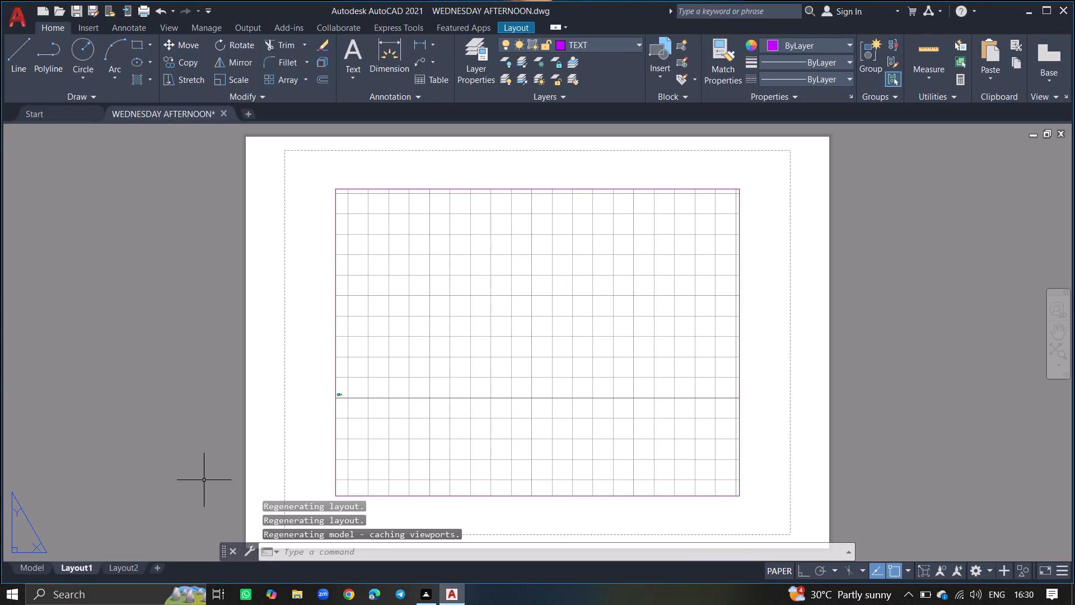
{"action": "left_click", "coordinate": [788, 178]}
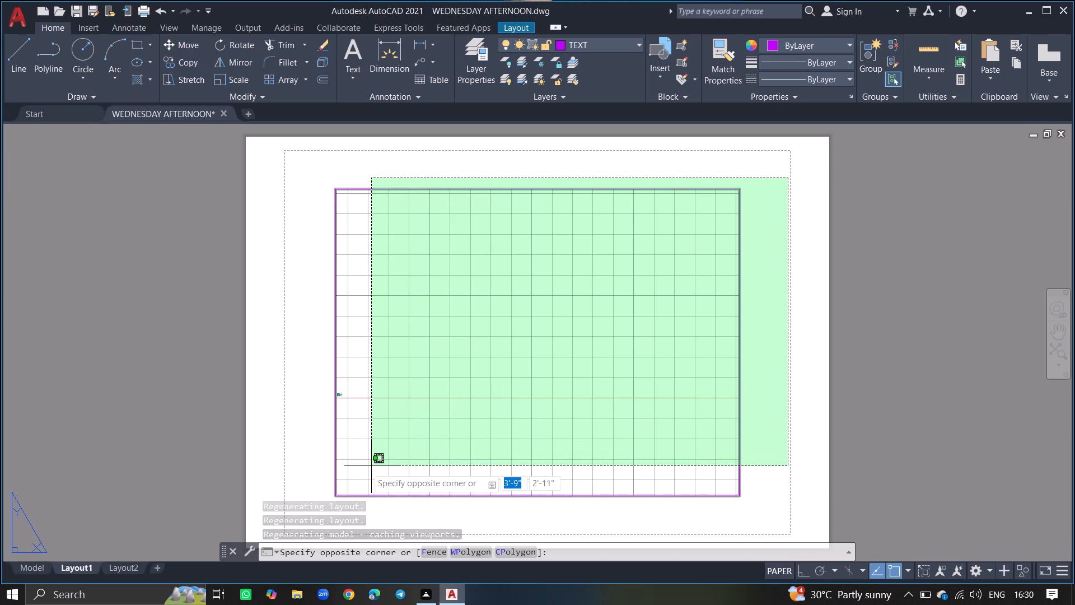
{"action": "left_click", "coordinate": [278, 517]}
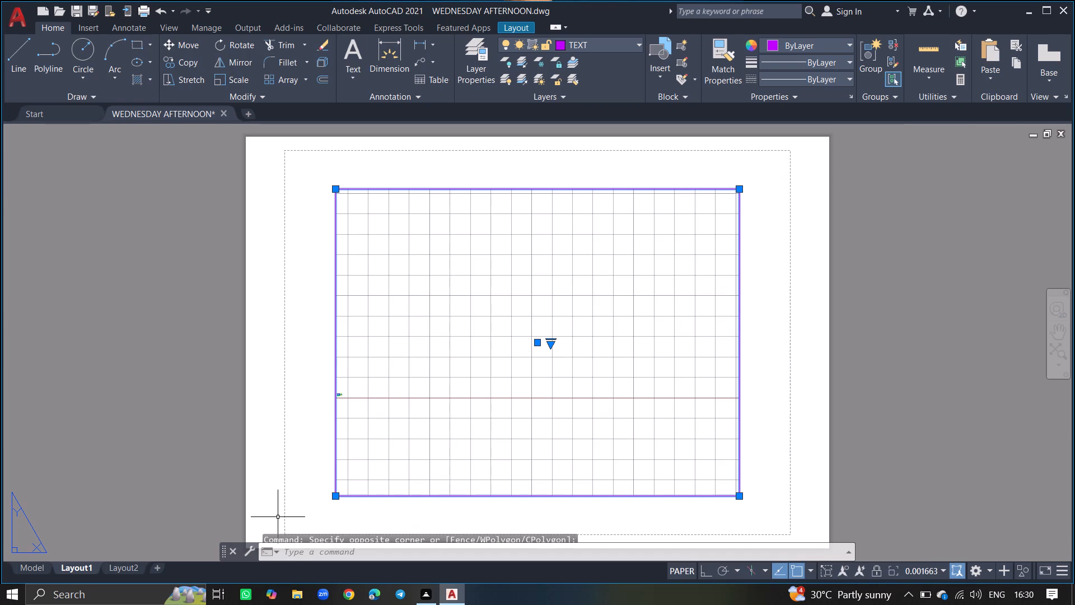
{"action": "key", "text": "Delete"}
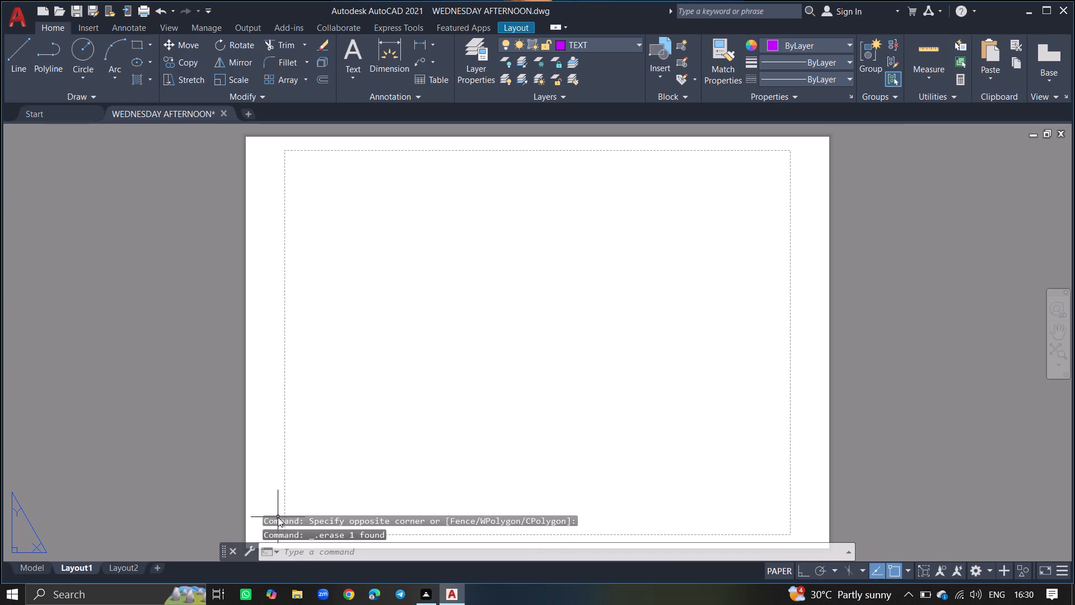
Modify the Layout1 page setup to use the DWG To PDF.pc3 plotter and ISO expand A4 (297.00 x 210.00 MM) paper.
{"action": "right_click", "coordinate": [78, 567]}
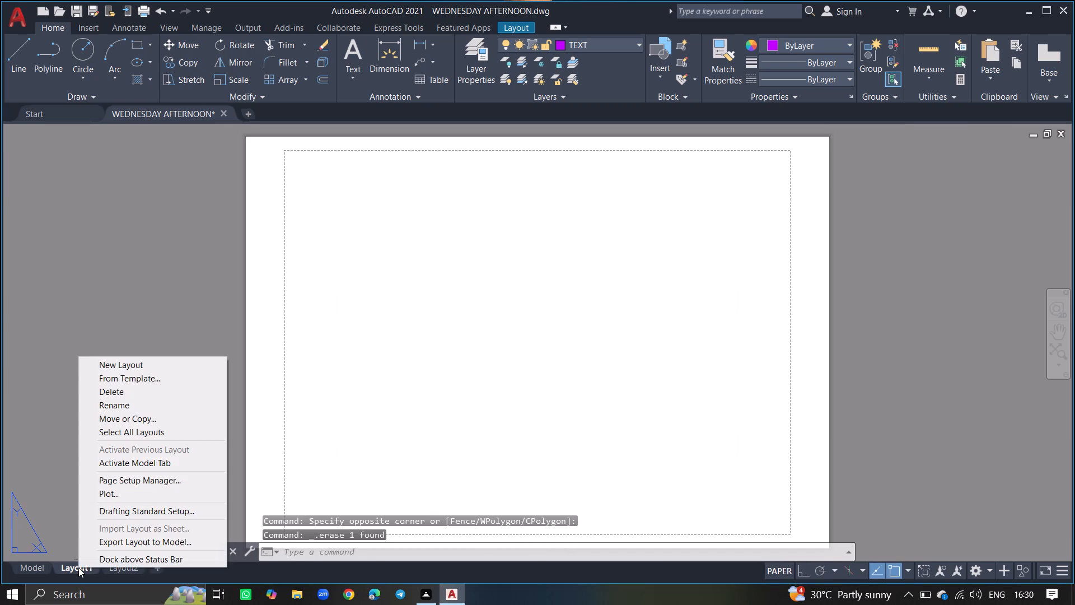
{"action": "left_click", "coordinate": [128, 477]}
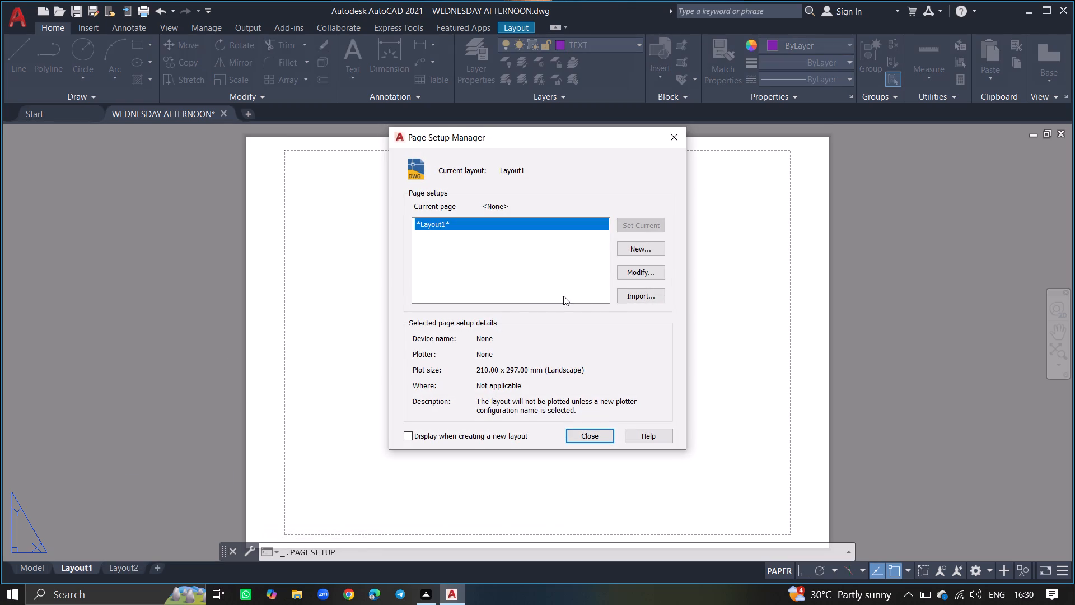
{"action": "left_click", "coordinate": [618, 271]}
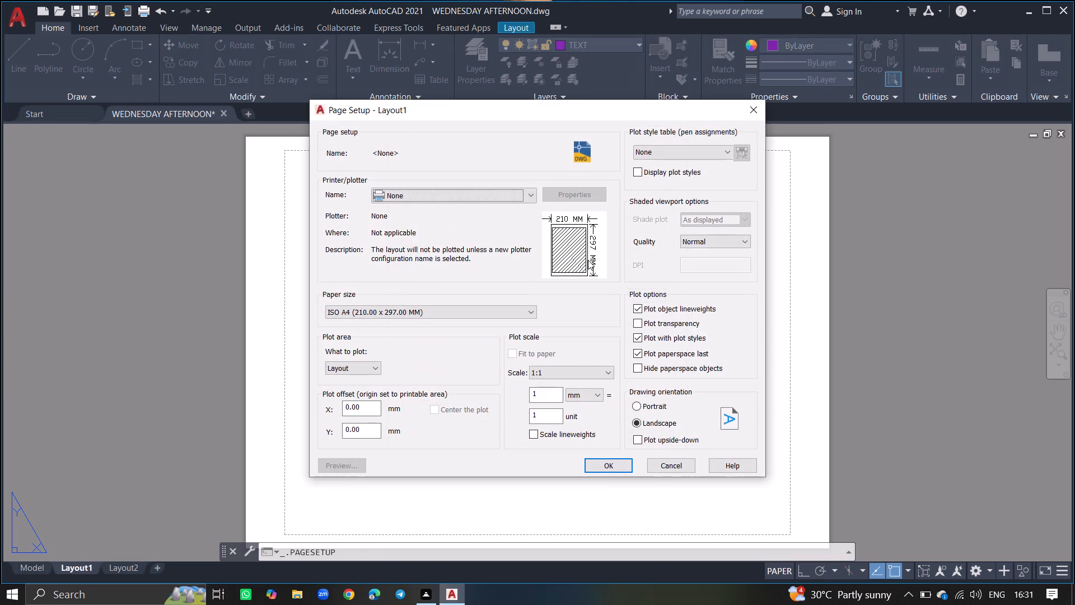
{"action": "left_click", "coordinate": [508, 196]}
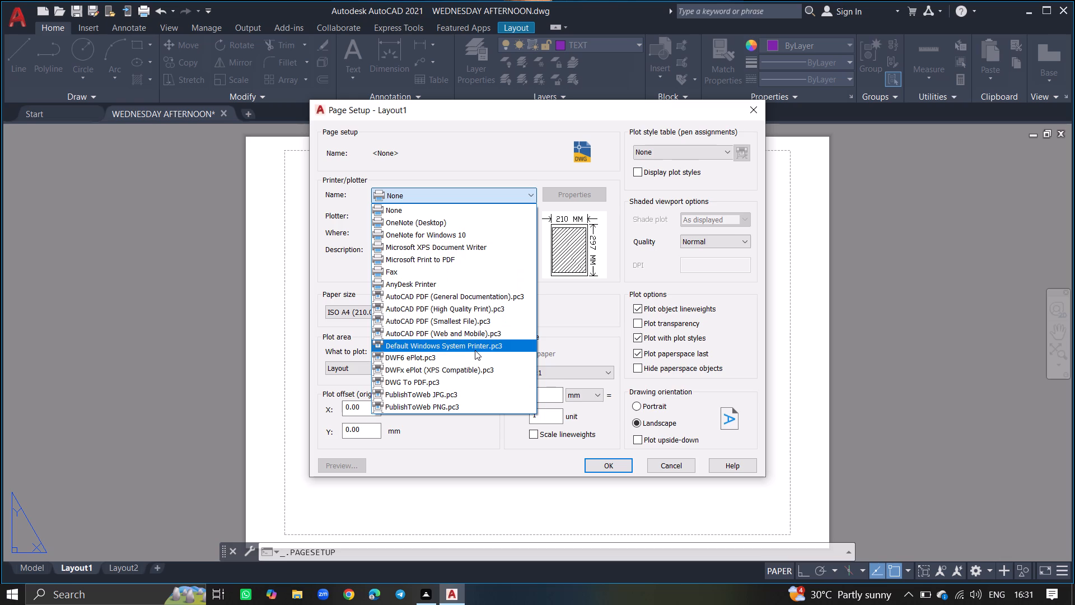
{"action": "left_click", "coordinate": [478, 378]}
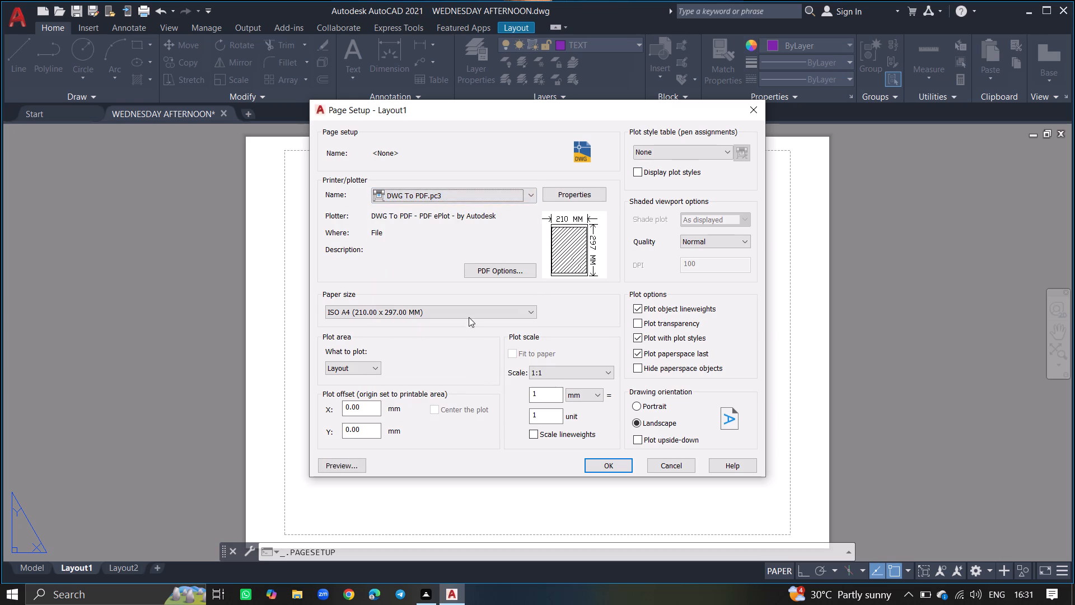
{"action": "left_click", "coordinate": [469, 314]}
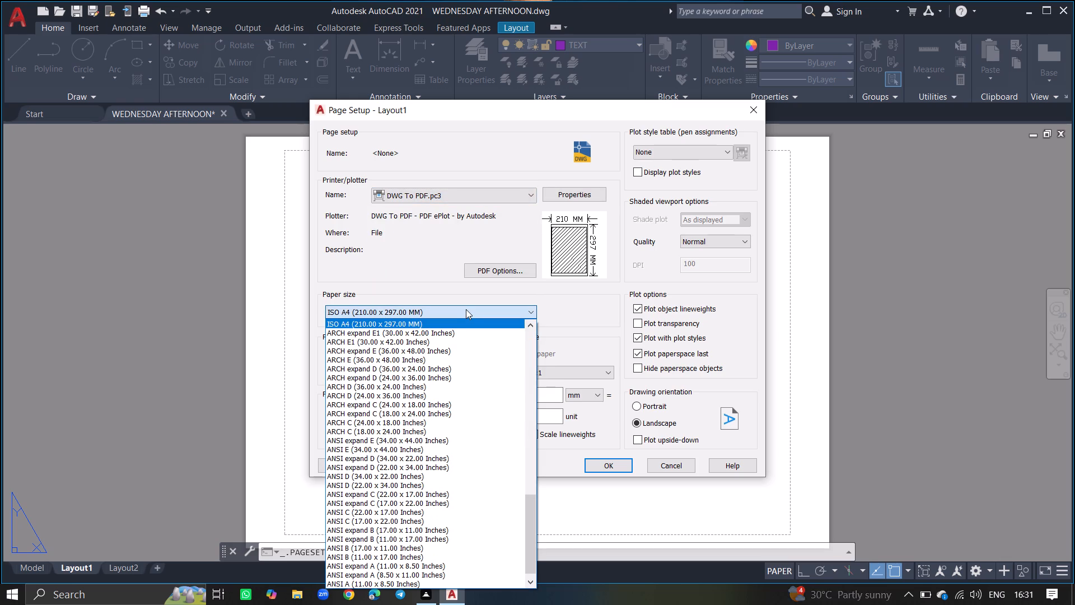
{"action": "triple_click", "coordinate": [531, 325]}
{"action": "triple_click", "coordinate": [531, 325]}
{"action": "triple_click", "coordinate": [531, 325]}
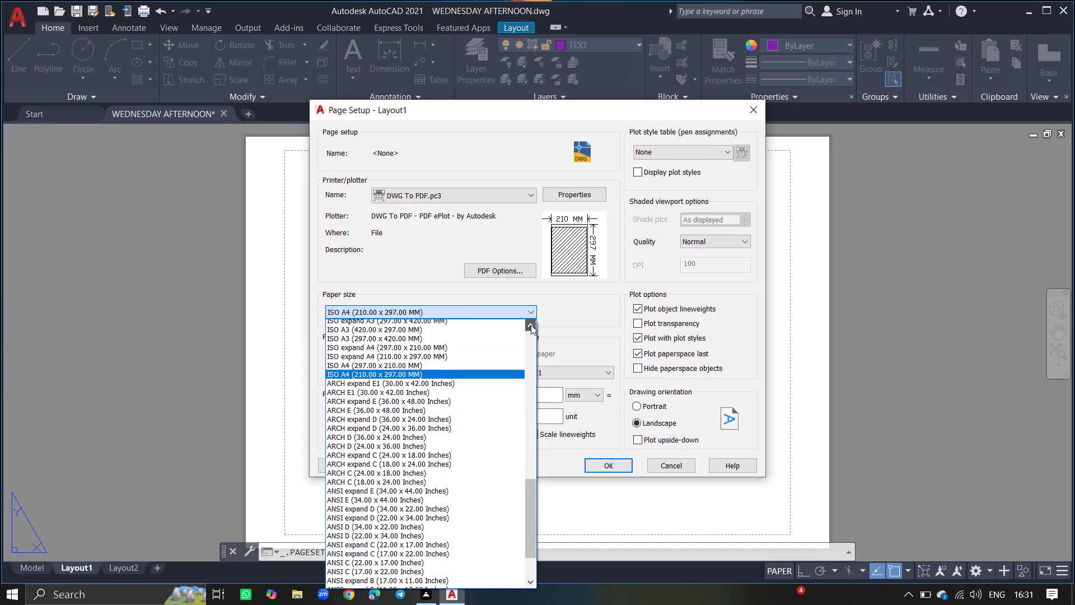
{"action": "triple_click", "coordinate": [531, 325]}
{"action": "double_click", "coordinate": [531, 325]}
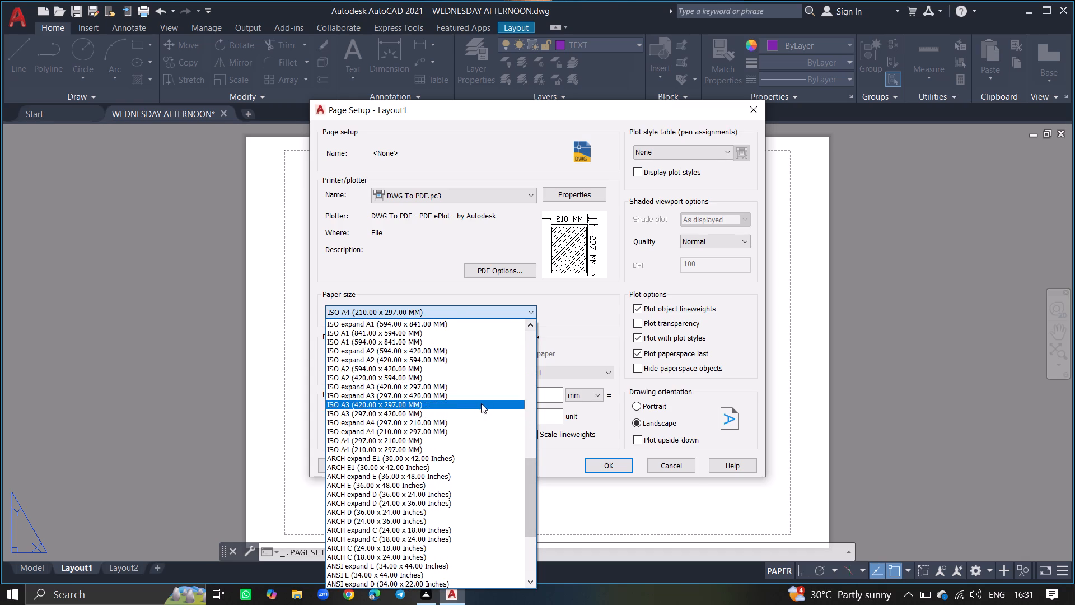
{"action": "left_click", "coordinate": [480, 418]}
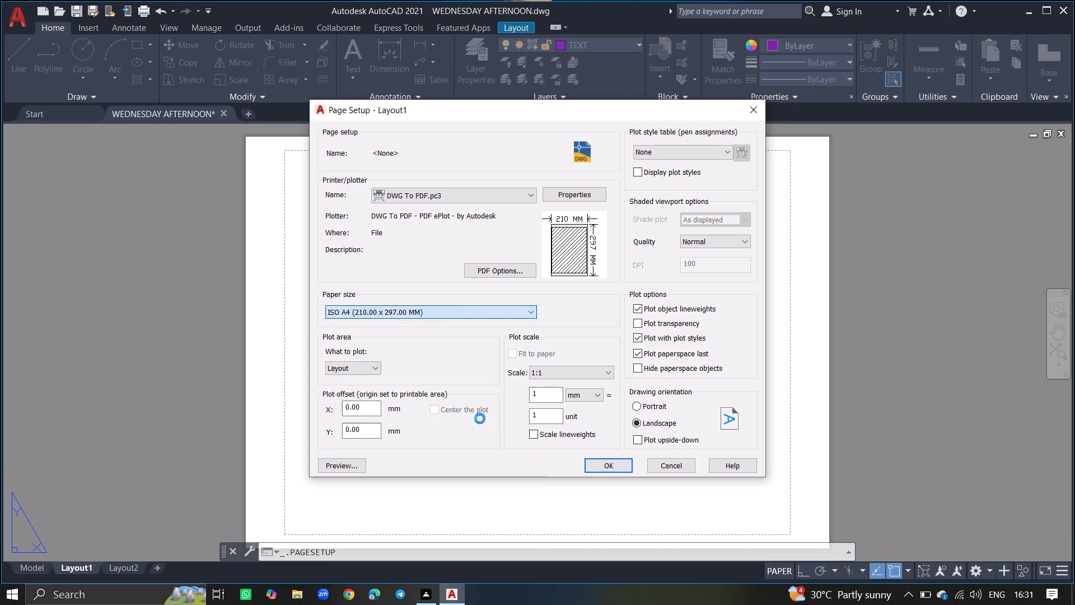
{"action": "left_click", "coordinate": [588, 463]}
{"action": "left_click", "coordinate": [582, 440]}
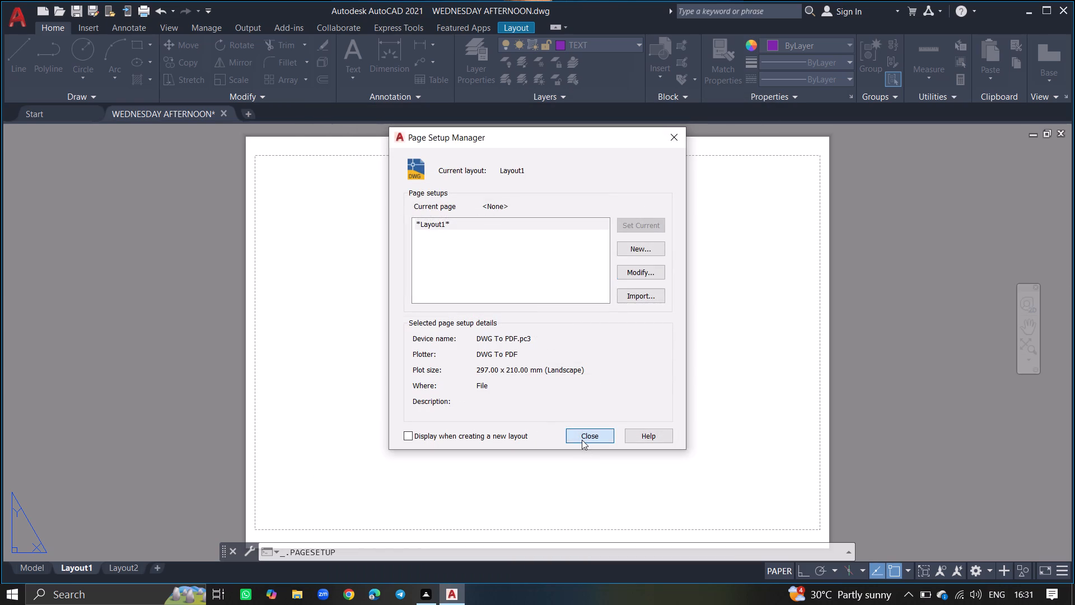
Create a rectangular viewport with MVIEW that nearly fills the printable area of the Layout1 sheet.
{"action": "type", "text": "MVIEW"}
{"action": "key", "text": "Return"}
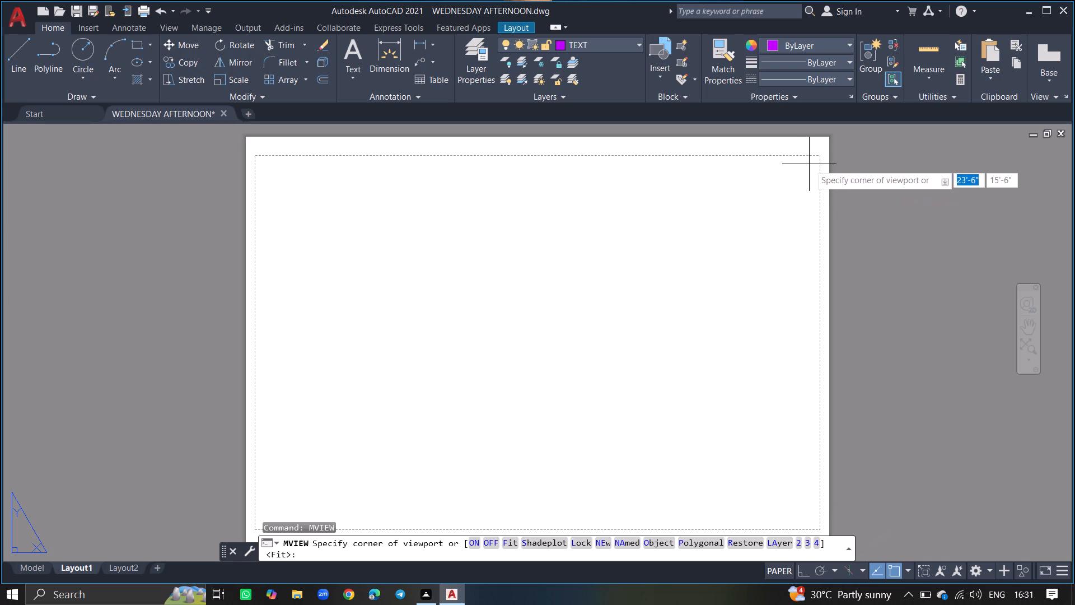
{"action": "left_click_drag", "start_coordinate": [812, 162], "coordinate": [568, 395]}
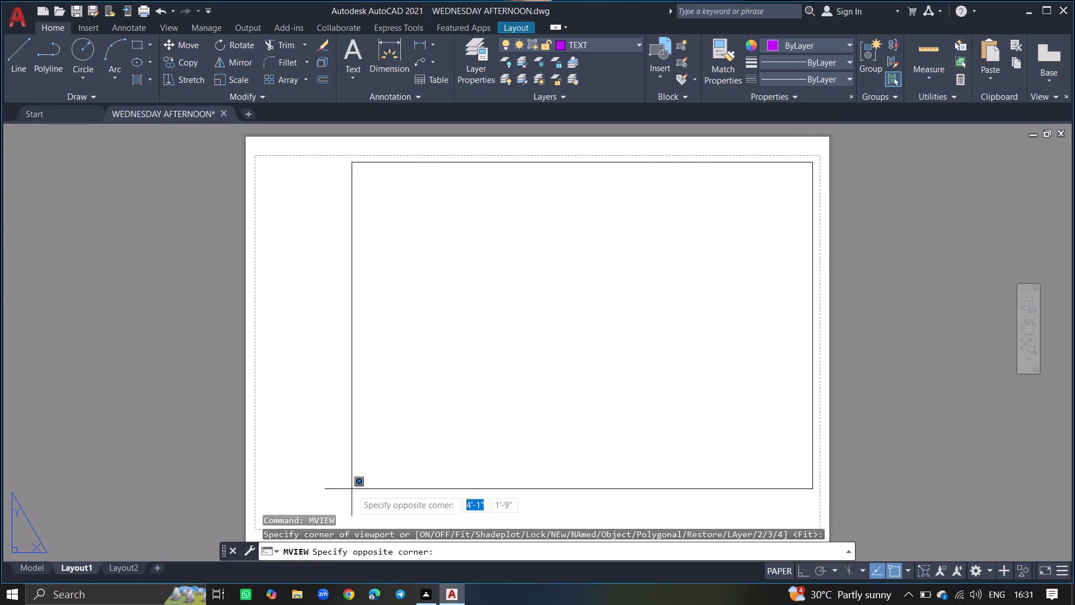
{"action": "left_click", "coordinate": [254, 527]}
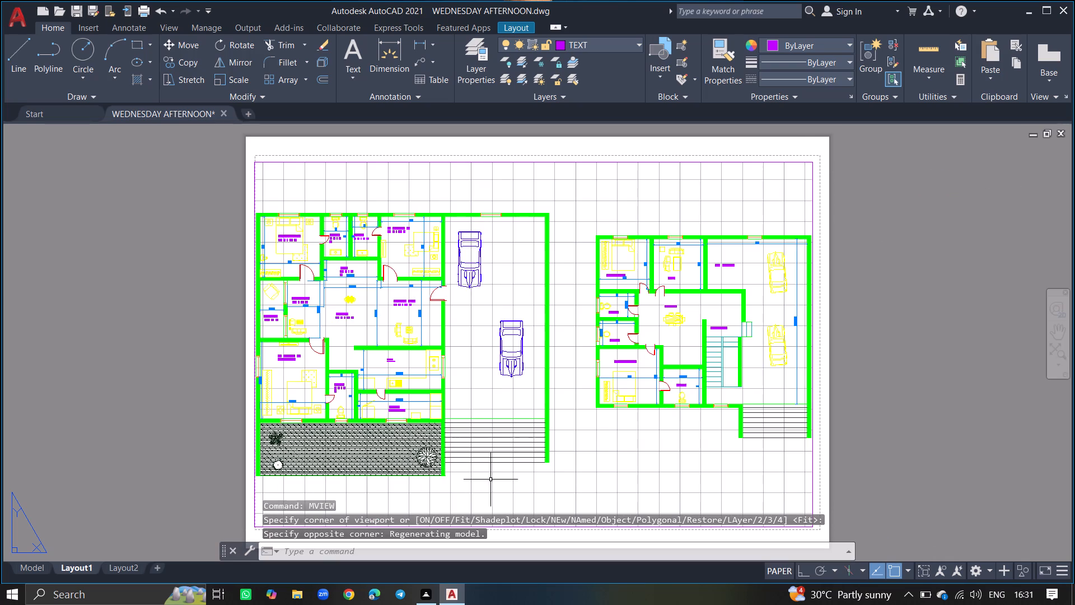
Activate model space inside the new viewport and turn its grid off.
{"action": "double_click", "coordinate": [496, 486]}
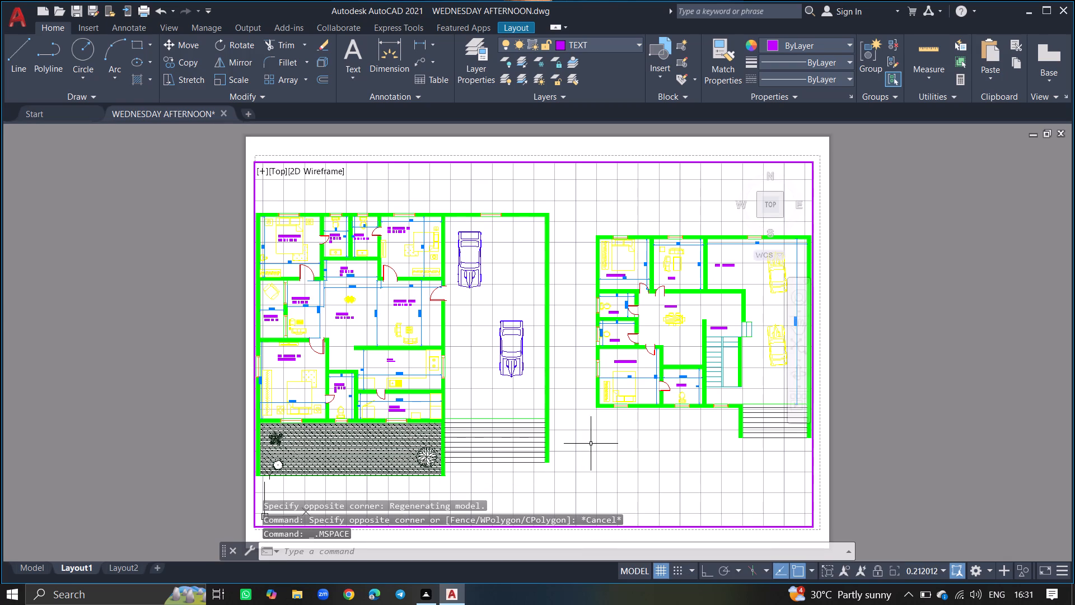
{"action": "key", "text": "F7"}
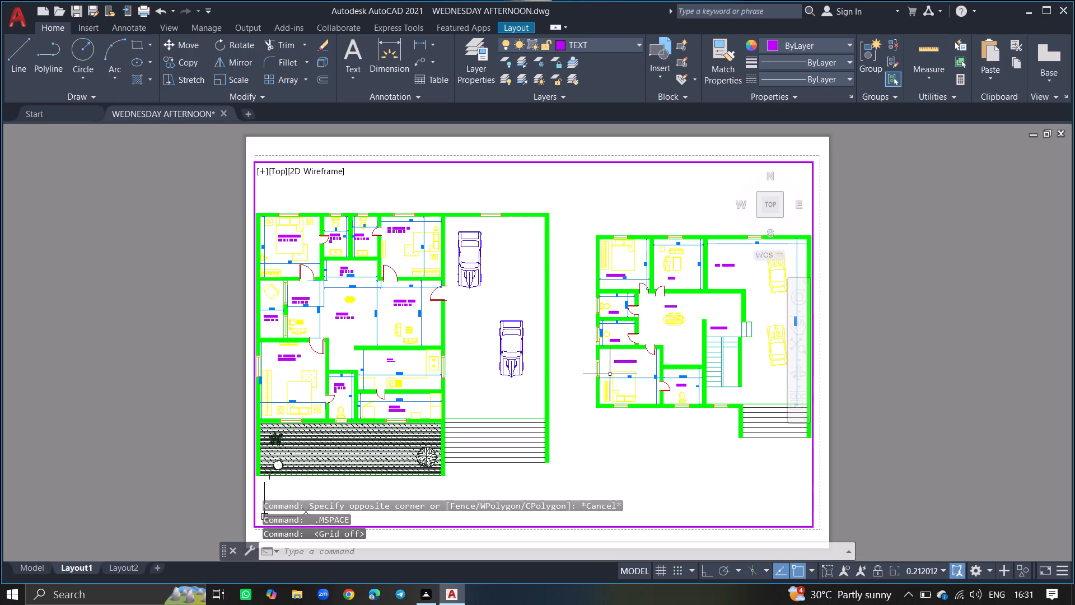
Plot Layout1 to a PDF on the Desktop under the suggested file name, and return to the drawing after the PDF opens.
{"action": "key", "text": "ctrl+p"}
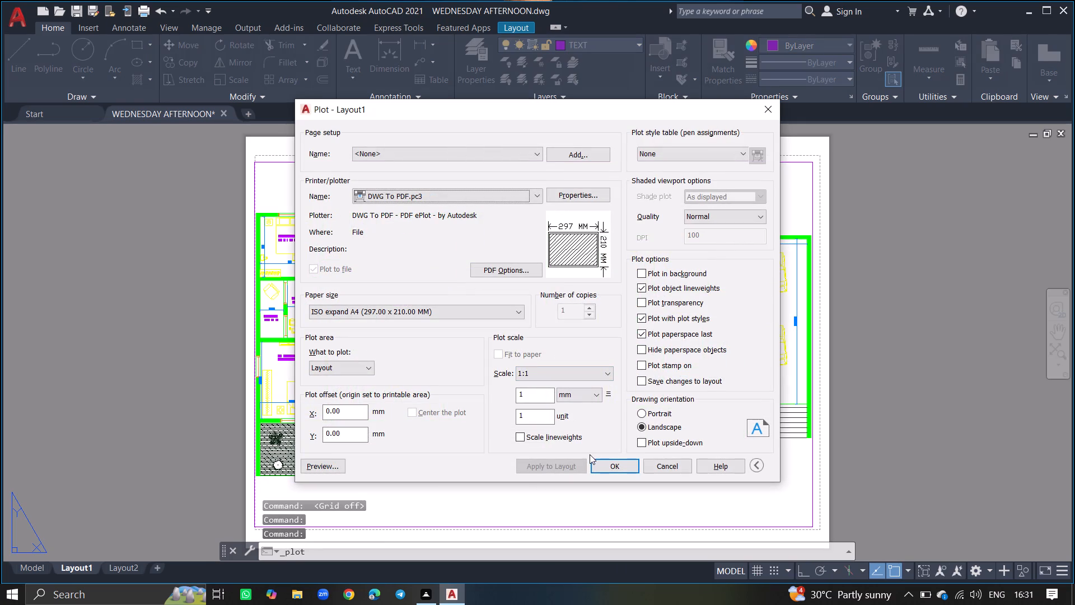
{"action": "left_click", "coordinate": [596, 463]}
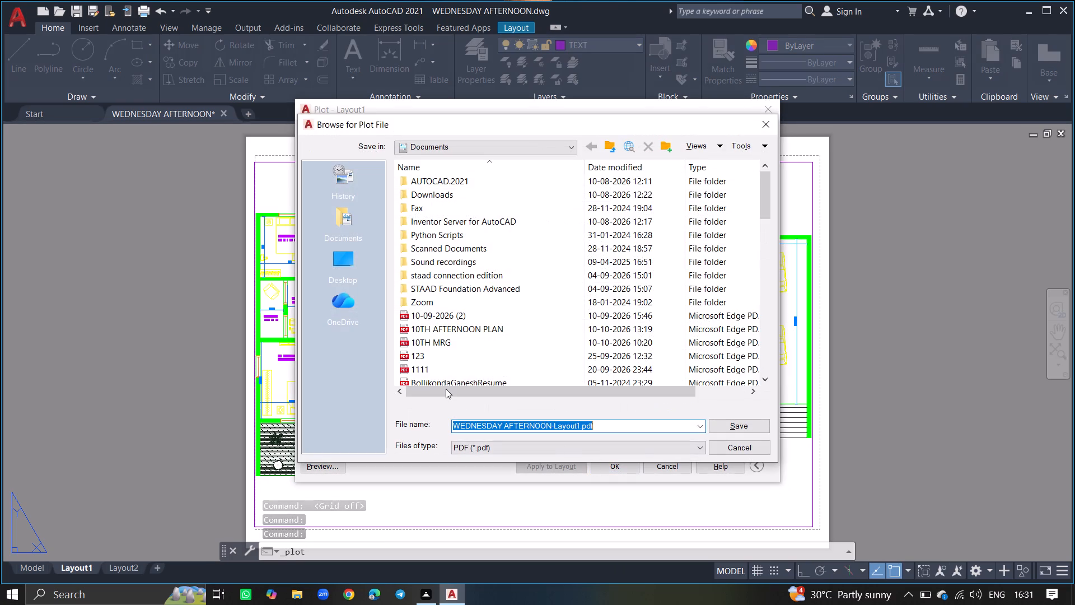
{"action": "left_click", "coordinate": [347, 269]}
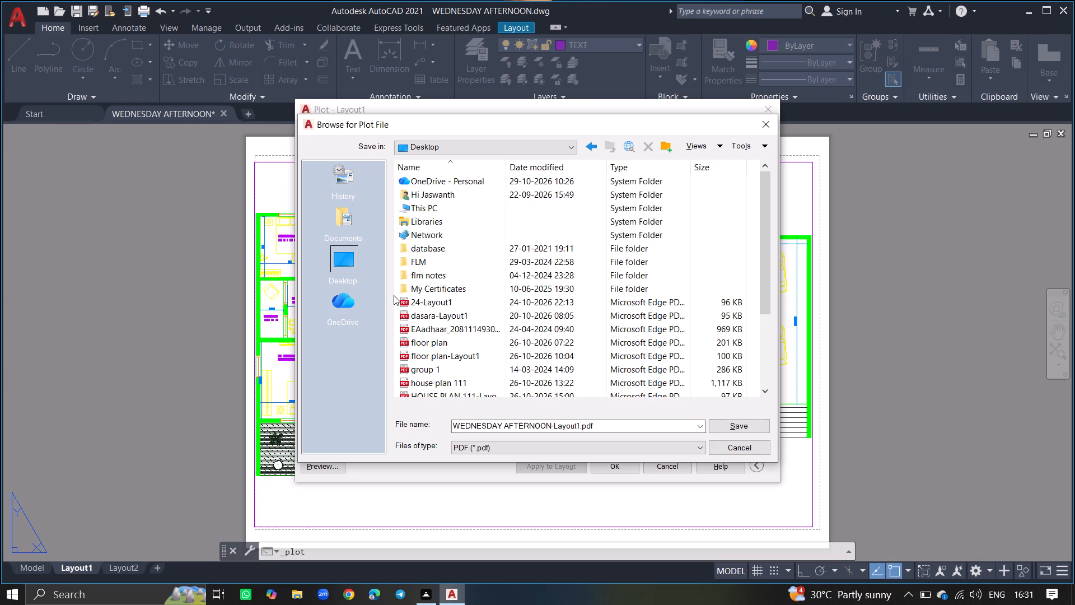
{"action": "left_click", "coordinate": [735, 427]}
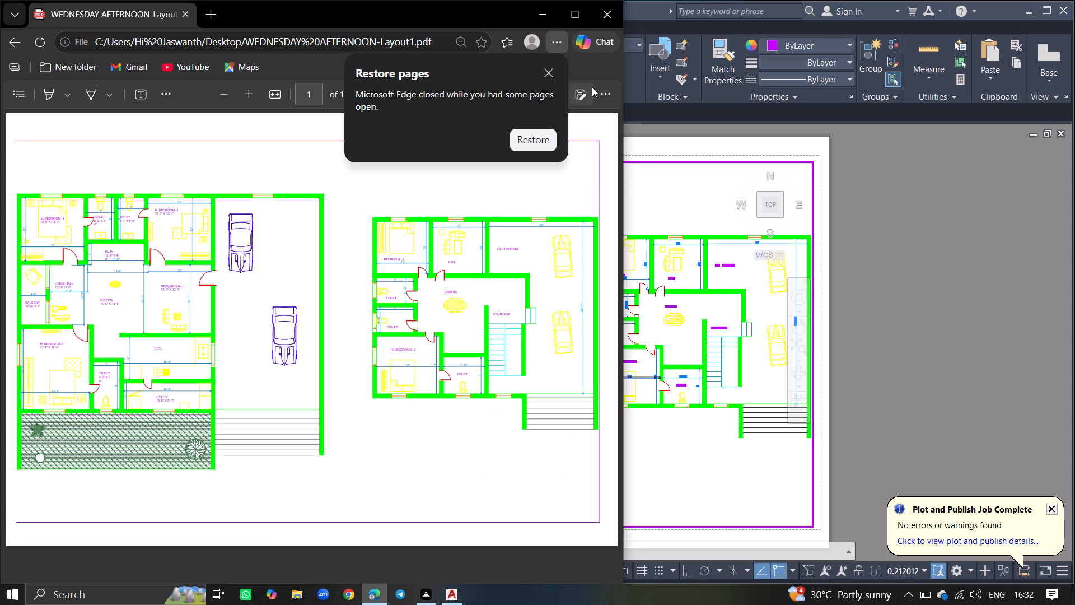
{"action": "left_click", "coordinate": [544, 18]}
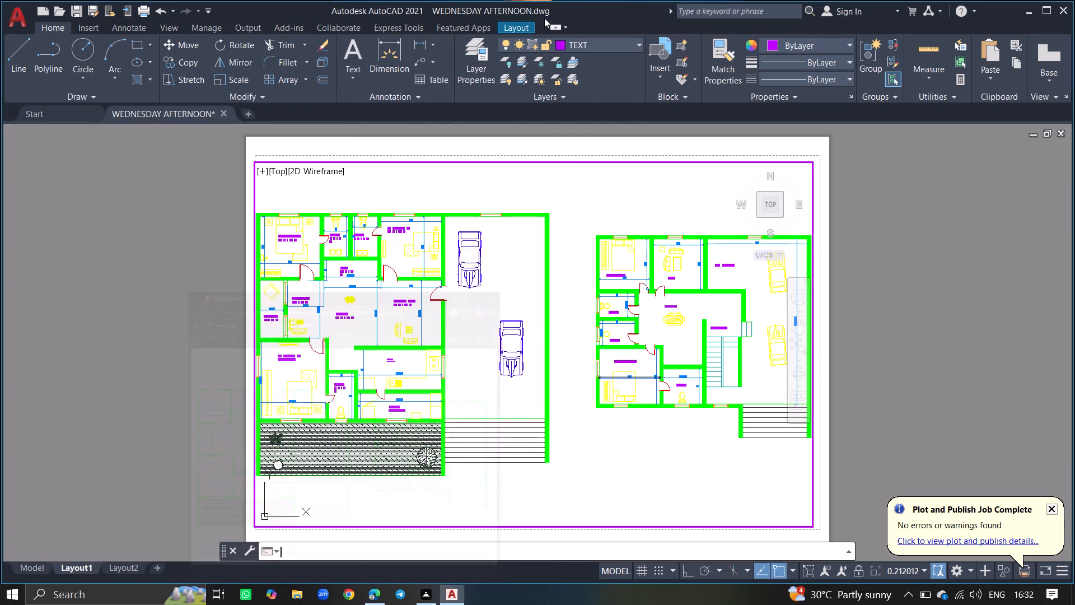